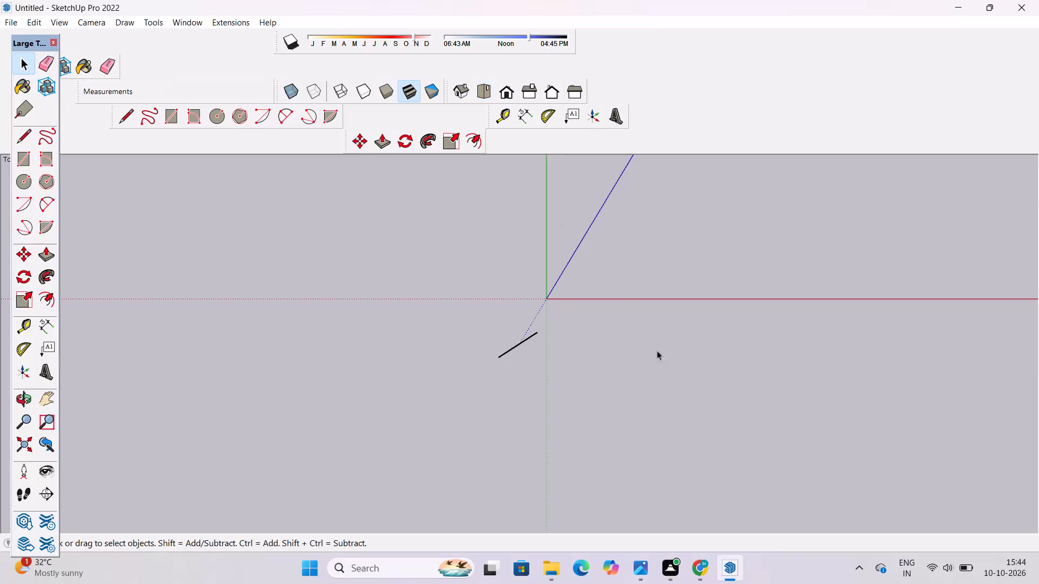
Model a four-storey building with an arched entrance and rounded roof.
Draw a 60' line parallel to the red axis, starting just beside the origin.
scroll(629, 329, up, 1)
scroll(629, 329, down, 1)
scroll(629, 329, up, 6)
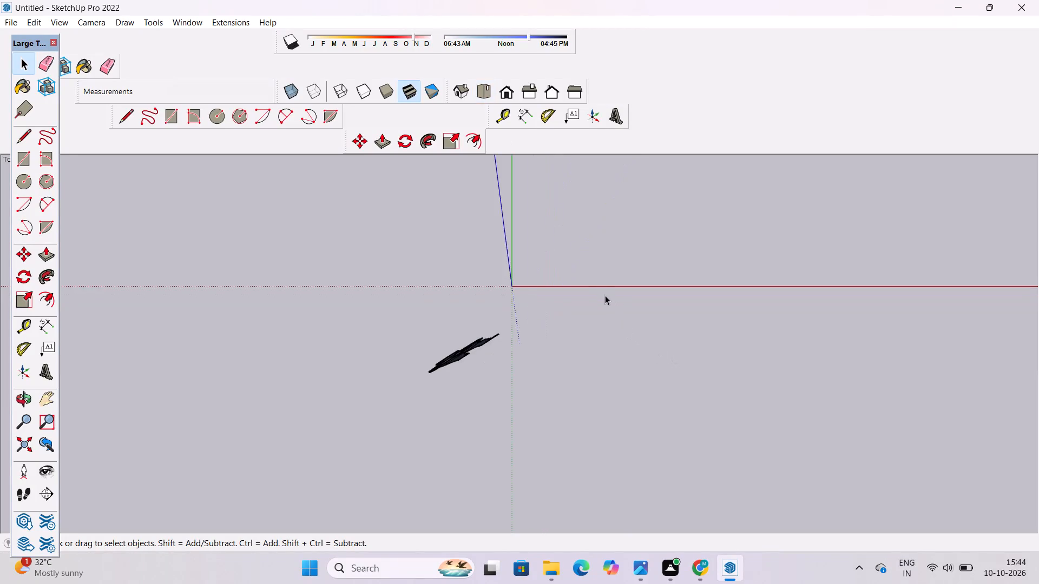
scroll(605, 295, up, 5)
scroll(558, 290, up, 6)
scroll(451, 261, up, 5)
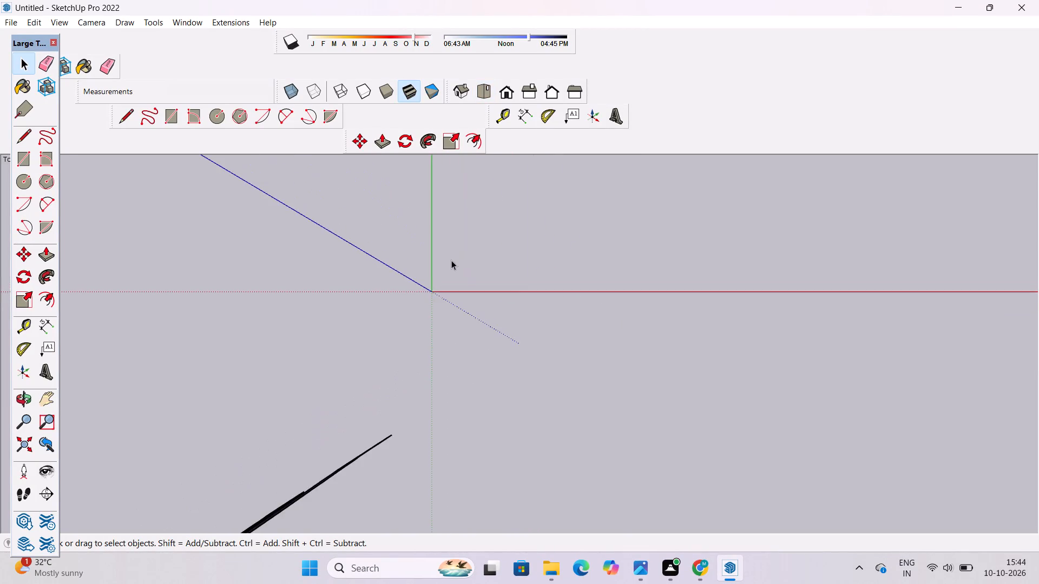
scroll(451, 260, up, 20)
scroll(451, 260, up, 12)
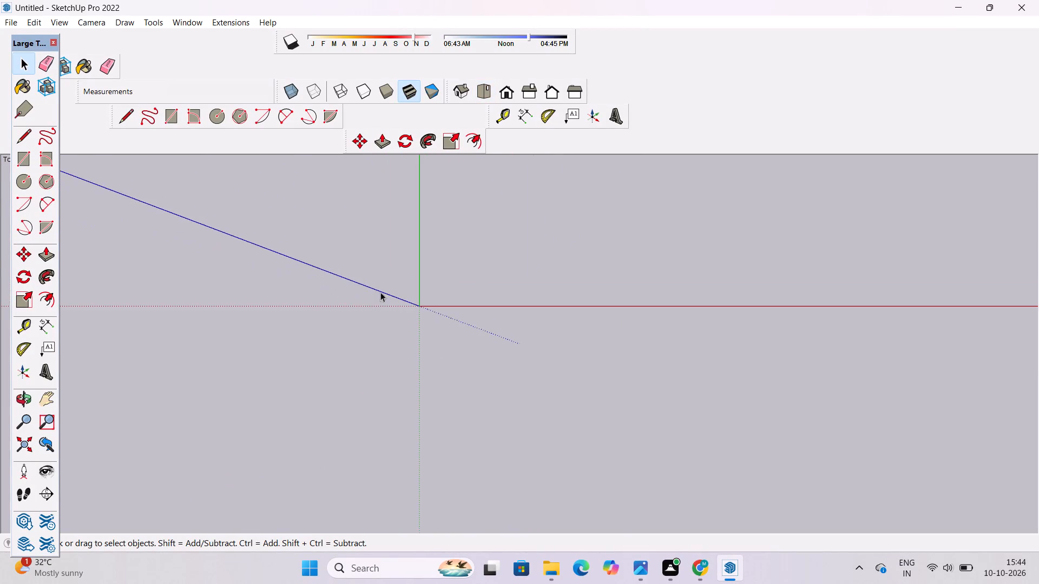
scroll(380, 292, up, 16)
scroll(359, 381, up, 6)
scroll(286, 310, up, 7)
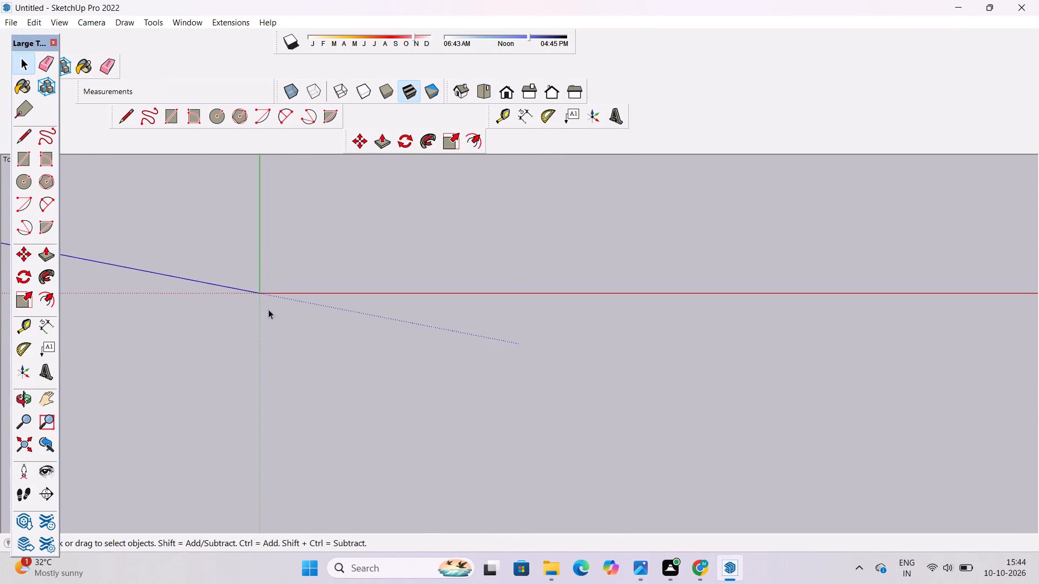
scroll(268, 309, up, 11)
scroll(214, 218, up, 6)
scroll(234, 254, up, 18)
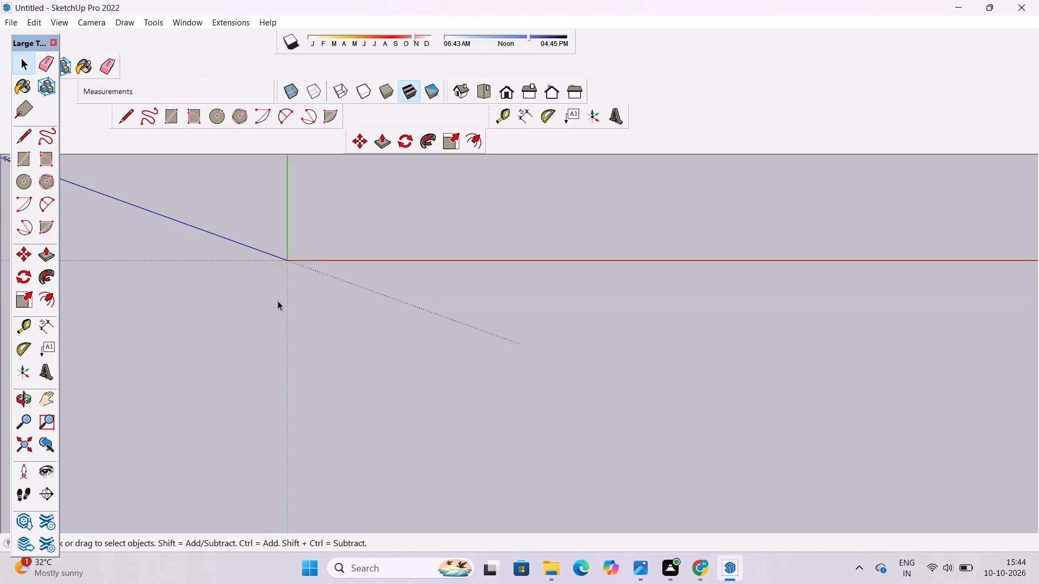
scroll(278, 301, up, 20)
scroll(278, 301, up, 6)
scroll(321, 228, up, 5)
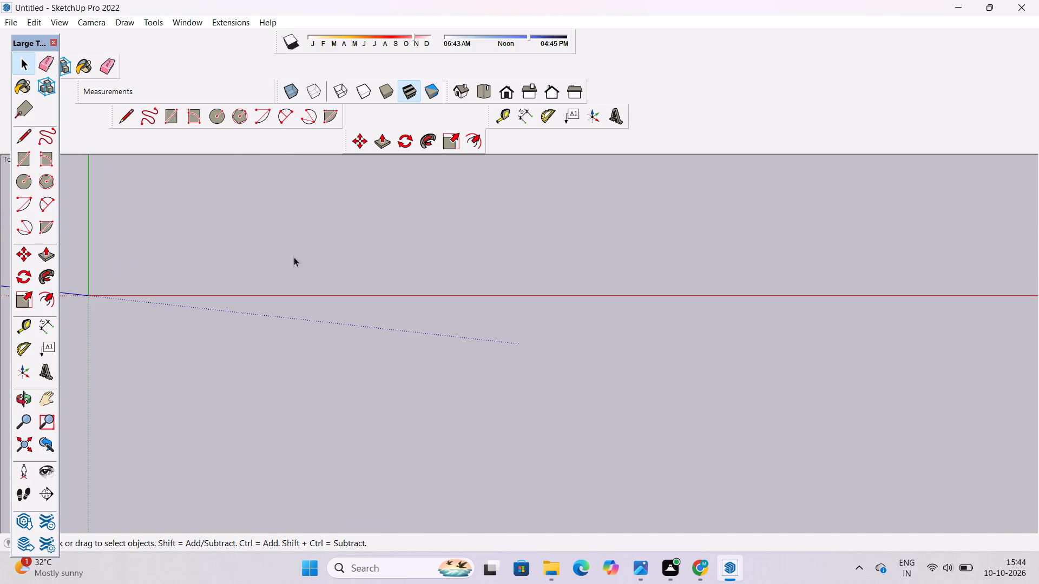
scroll(510, 295, down, 3)
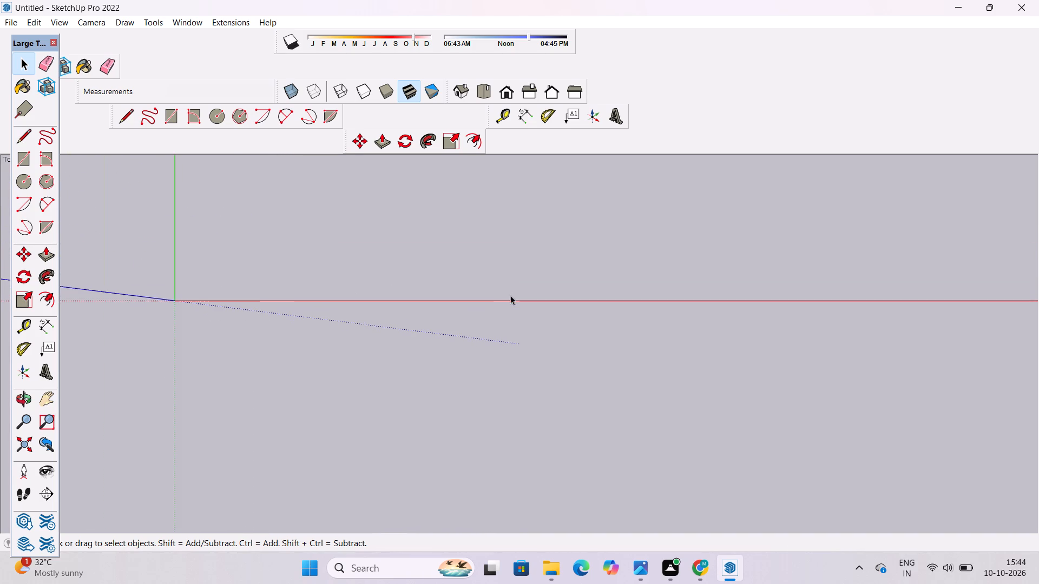
scroll(109, 291, up, 16)
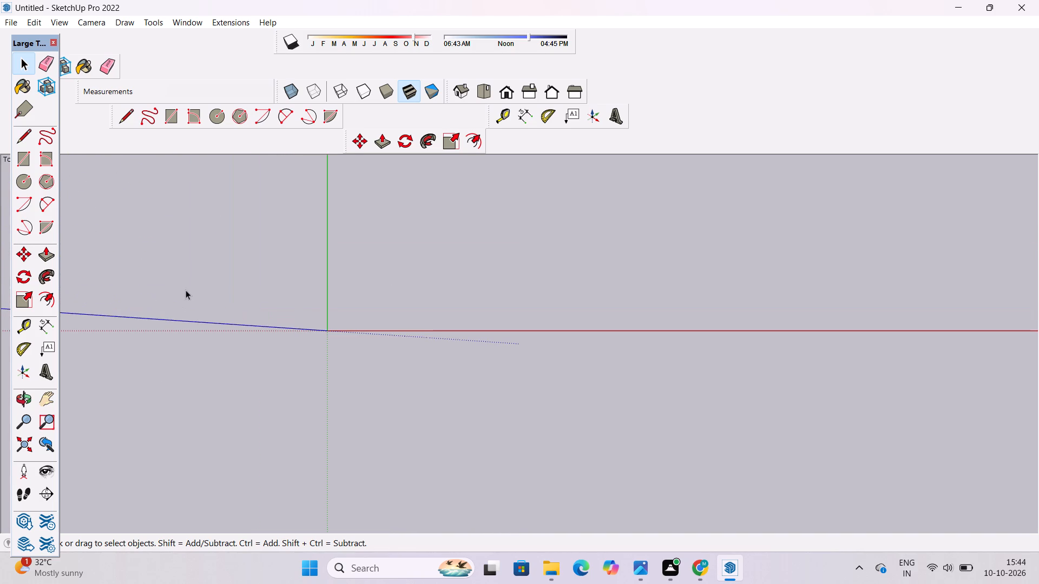
scroll(188, 289, up, 6)
scroll(313, 275, down, 5)
scroll(315, 281, up, 14)
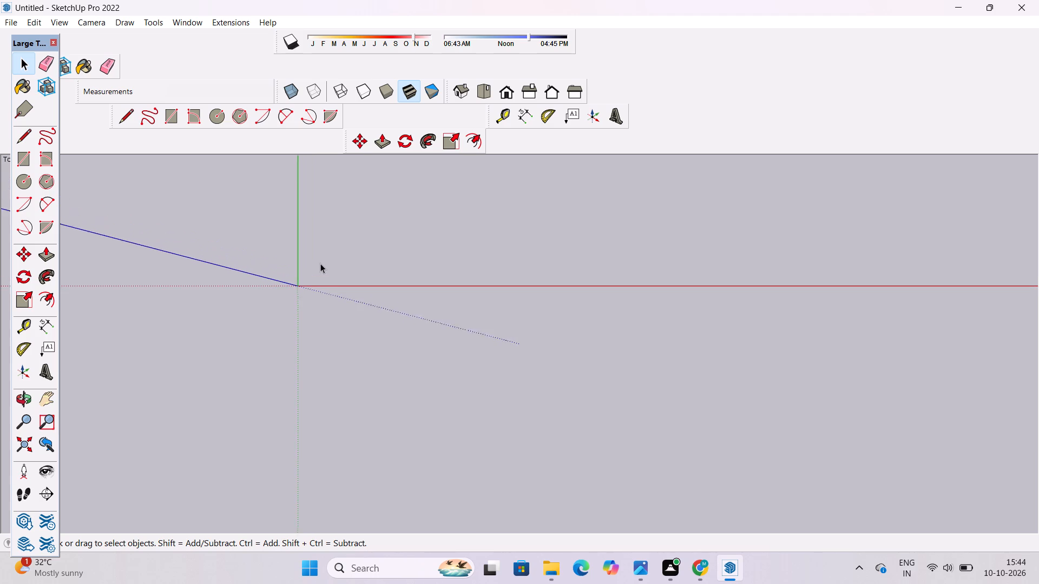
scroll(320, 263, up, 2)
scroll(334, 281, up, 20)
scroll(334, 281, up, 2)
scroll(236, 302, up, 18)
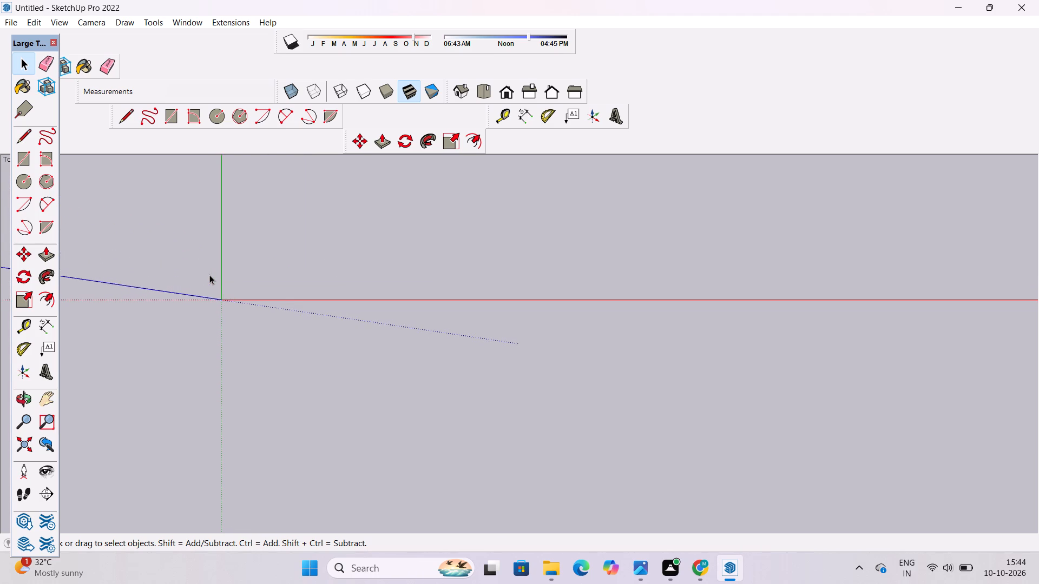
scroll(209, 275, up, 3)
scroll(228, 296, up, 20)
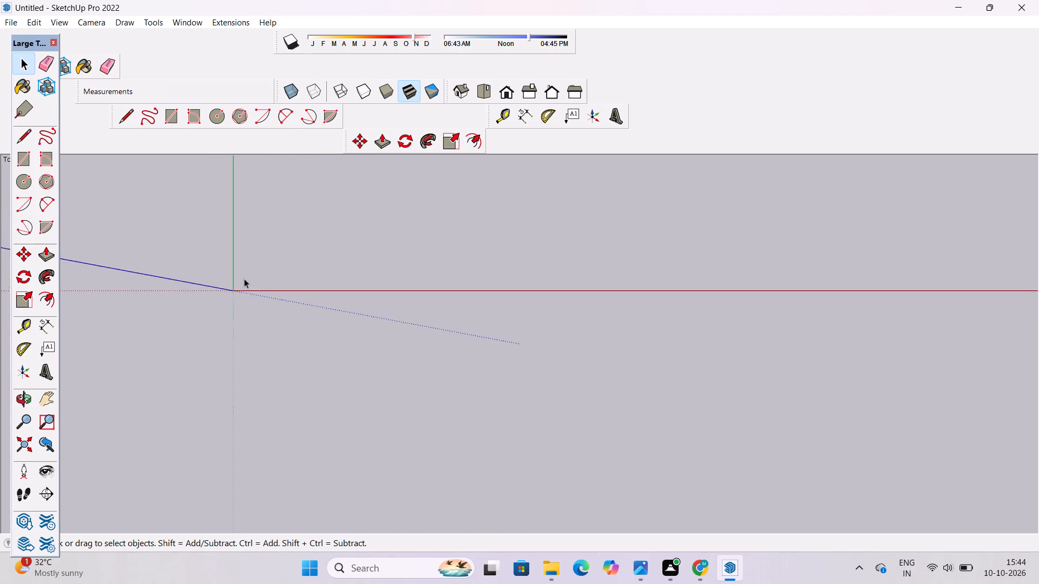
scroll(244, 278, up, 16)
scroll(180, 376, up, 6)
scroll(180, 373, down, 3)
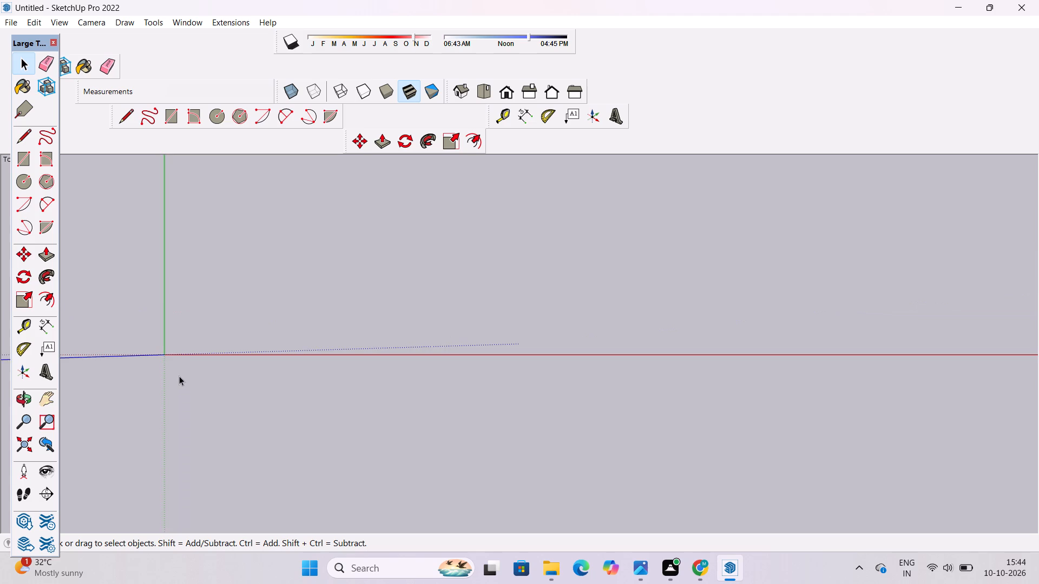
scroll(179, 376, down, 2)
scroll(179, 371, up, 2)
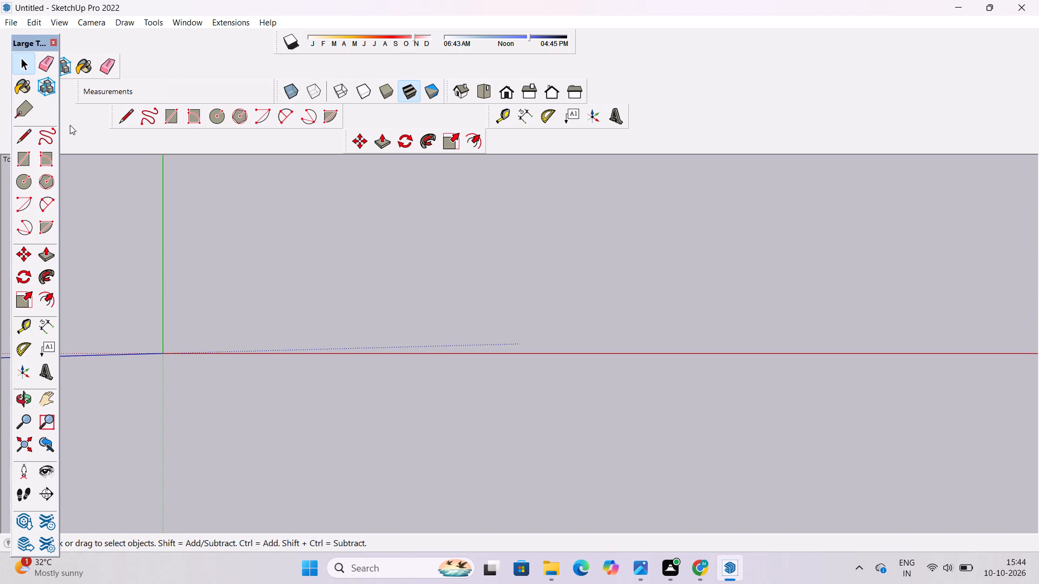
click(117, 122)
click(177, 323)
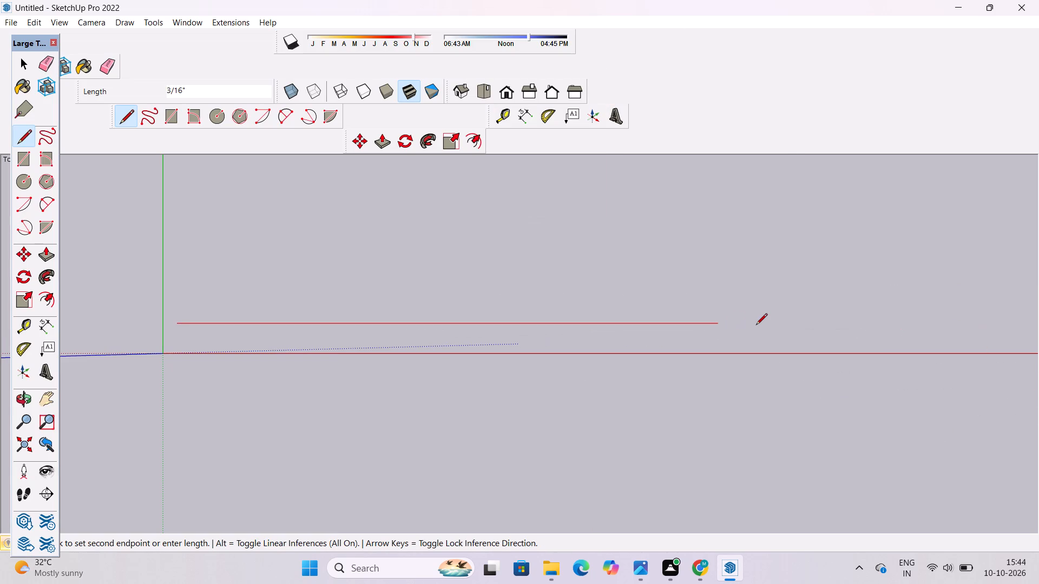
scroll(752, 326, up, 5)
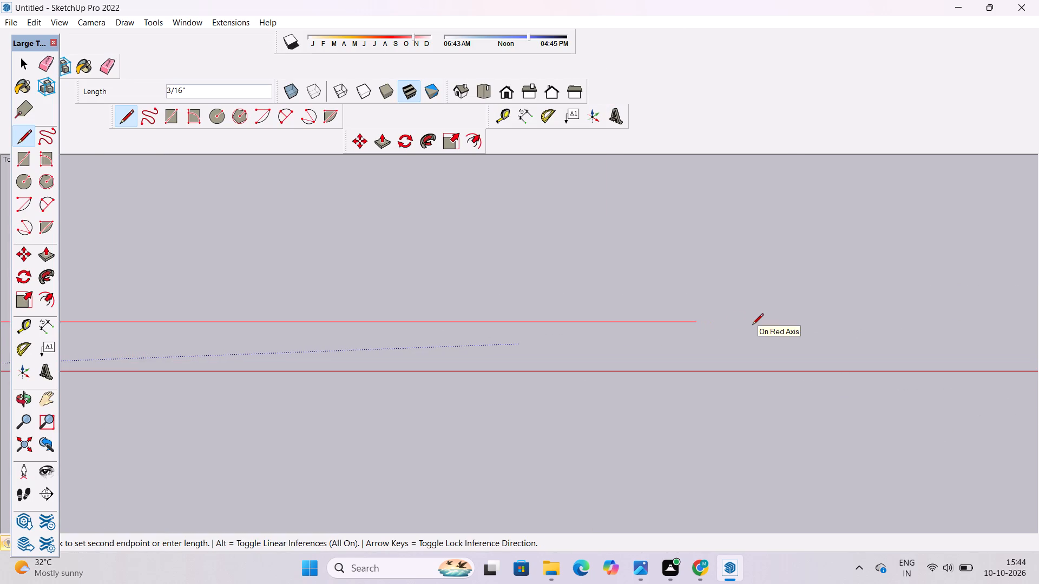
scroll(752, 326, up, 1)
scroll(857, 327, down, 1)
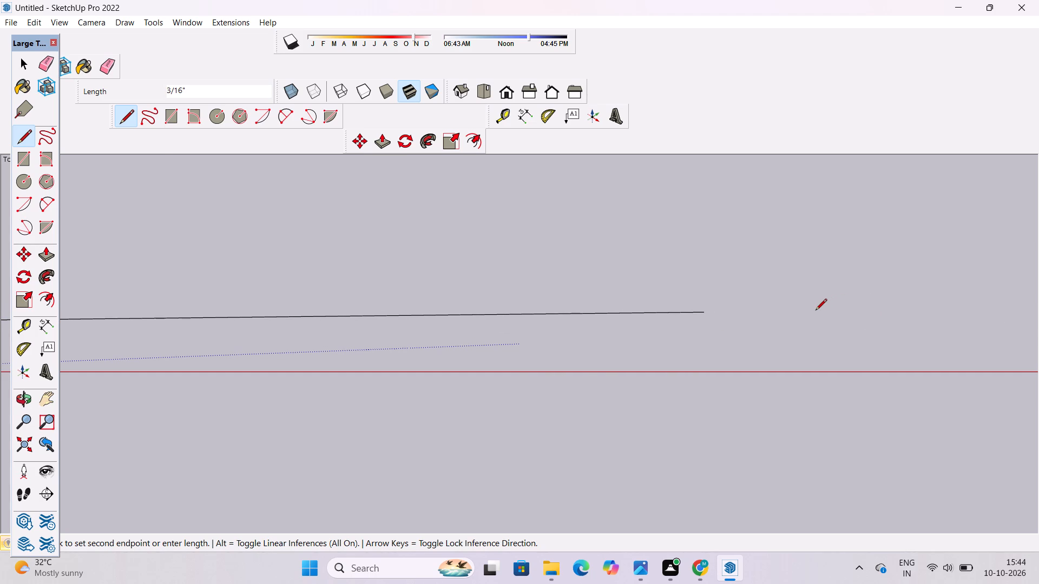
scroll(816, 311, down, 1)
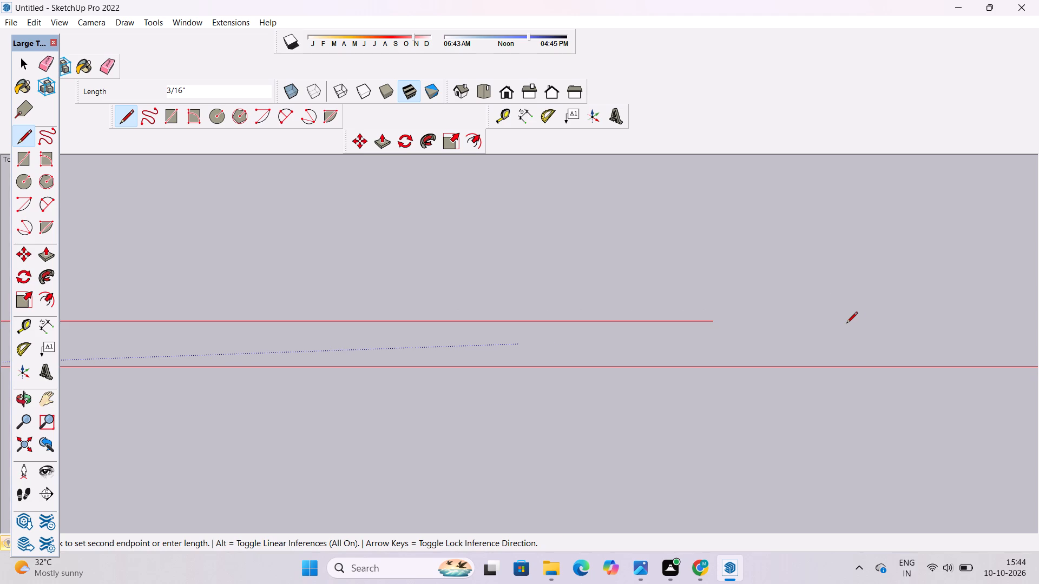
scroll(846, 324, up, 2)
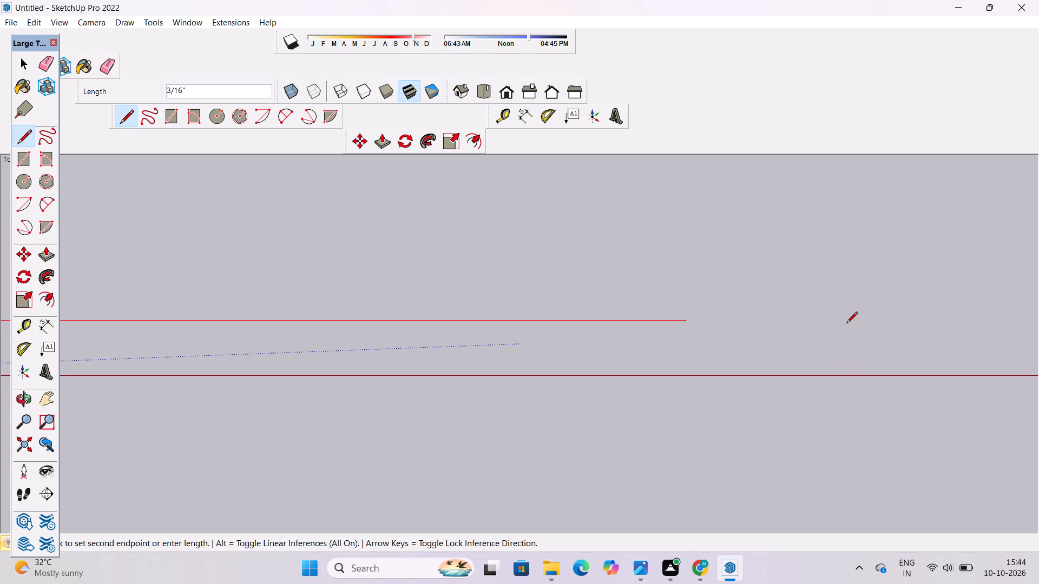
scroll(846, 324, up, 3)
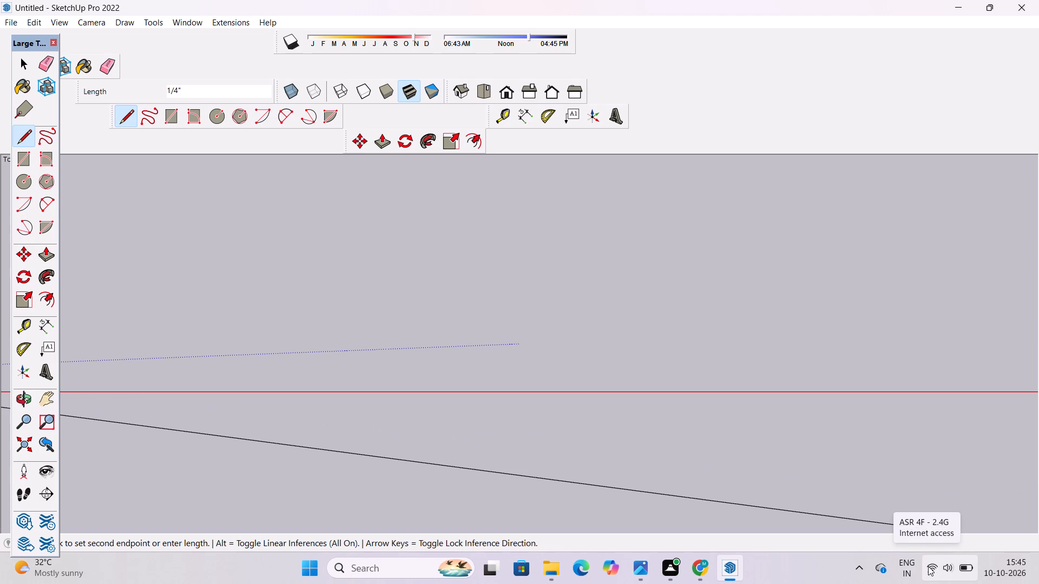
scroll(687, 400, down, 2)
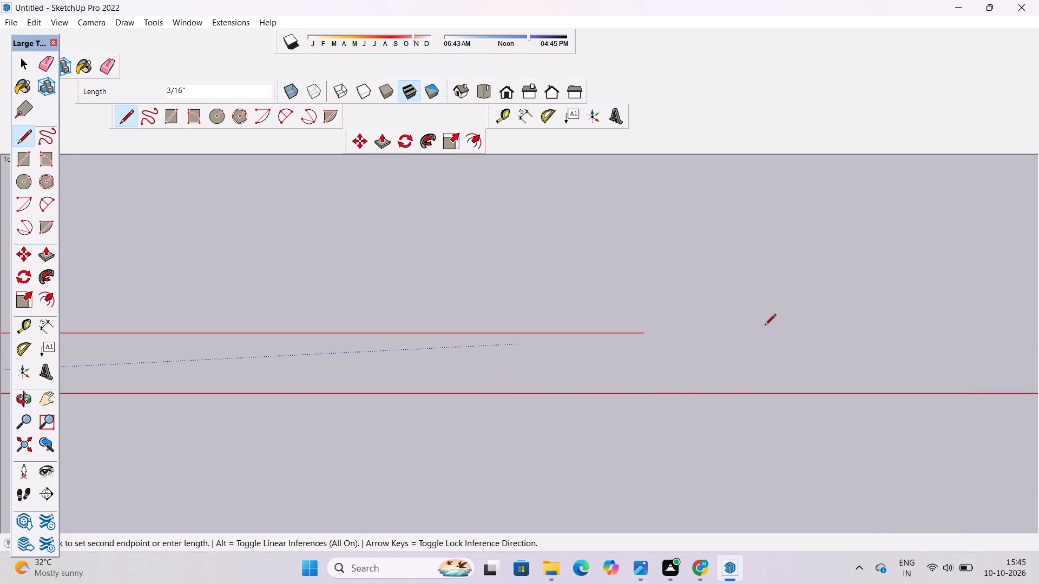
scroll(782, 335, up, 3)
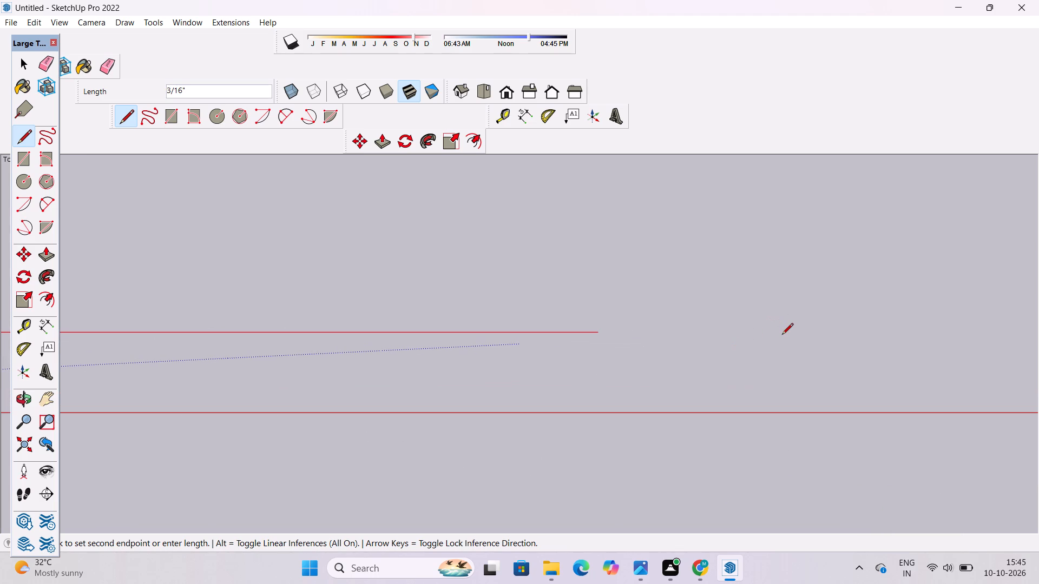
scroll(782, 335, down, 3)
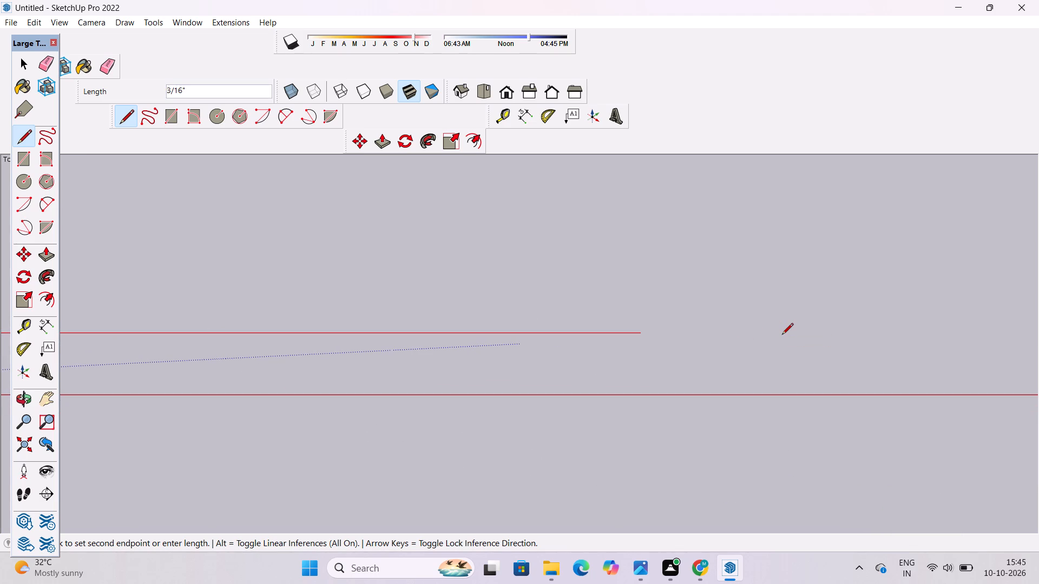
text(60')
key(Return)
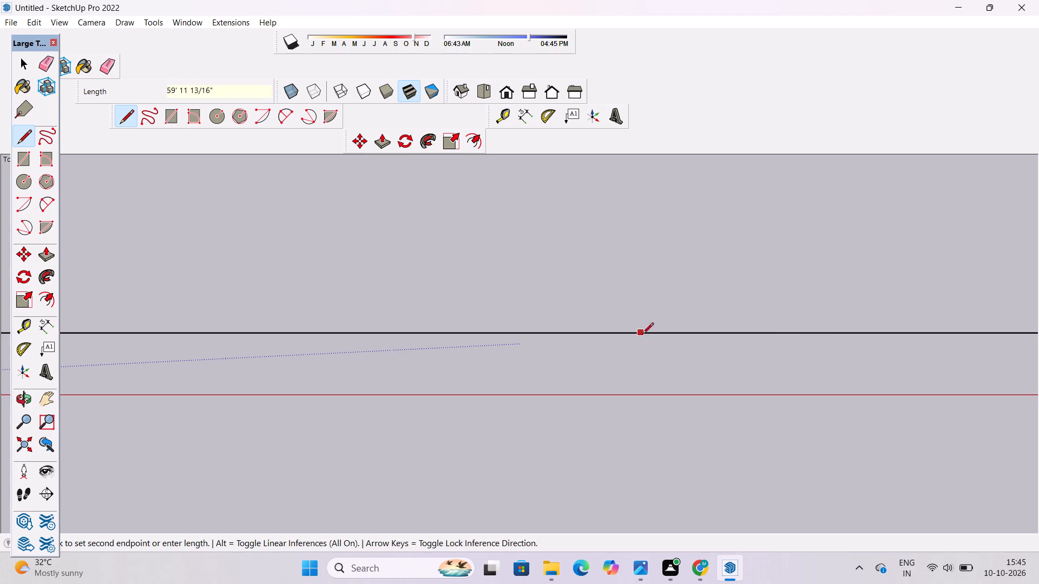
scroll(485, 336, down, 20)
scroll(485, 336, down, 14)
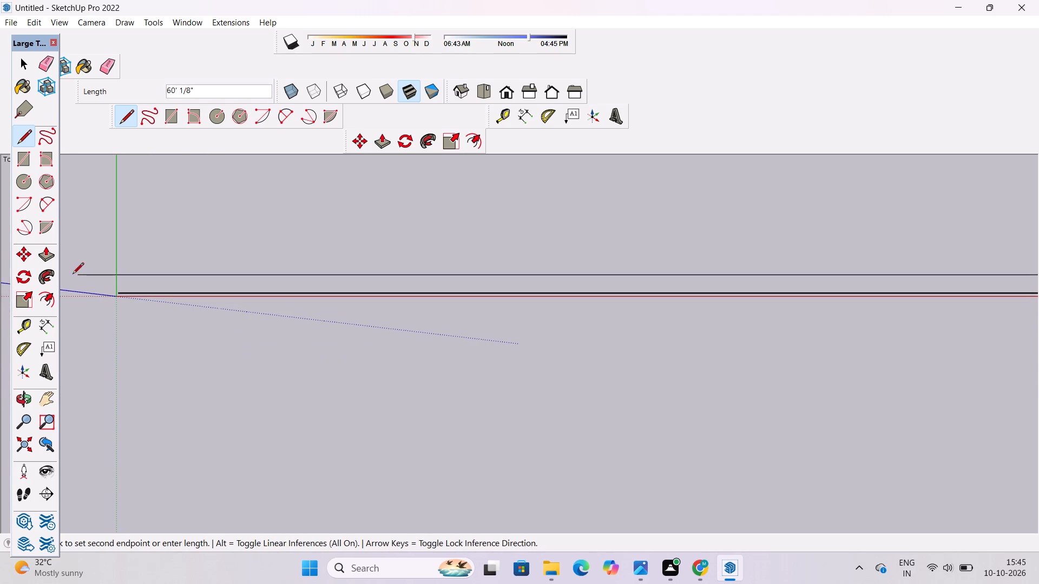
key(space)
Examine the new line along its length and around its start point near the origin.
text(o)
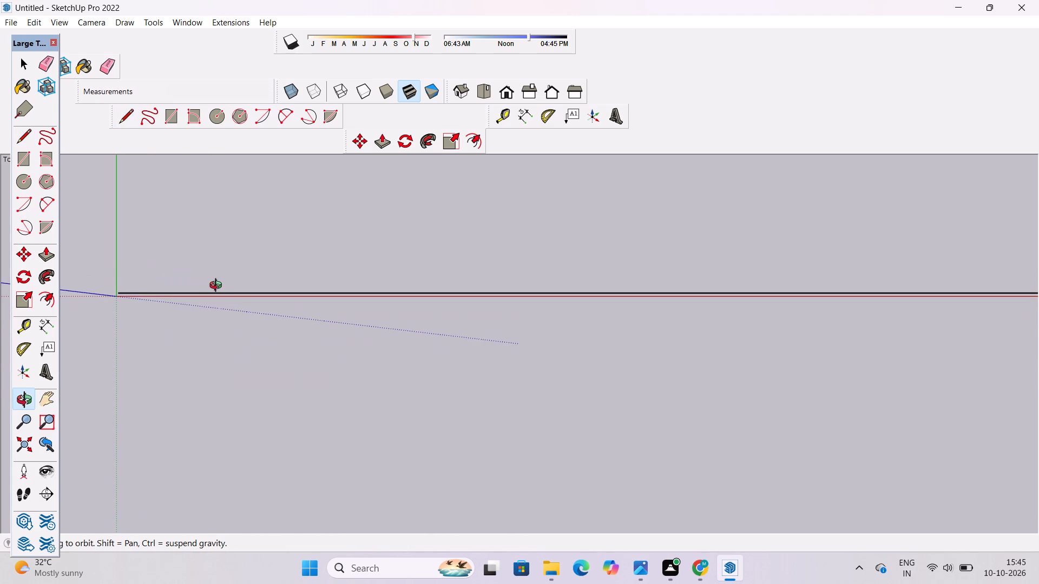
scroll(219, 287, down, 4)
shift+drag(536, 361, 249, 315)
shift+scroll(249, 315, down, 7)
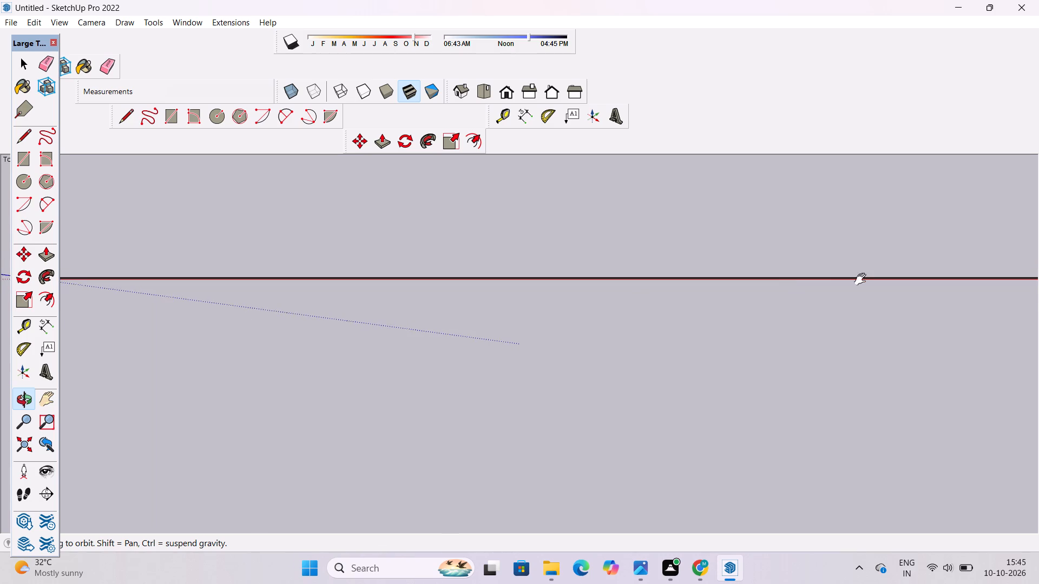
shift+drag(876, 277, 523, 300)
shift+scroll(520, 302, down, 7)
scroll(519, 308, down, 3)
drag(667, 304, 652, 306)
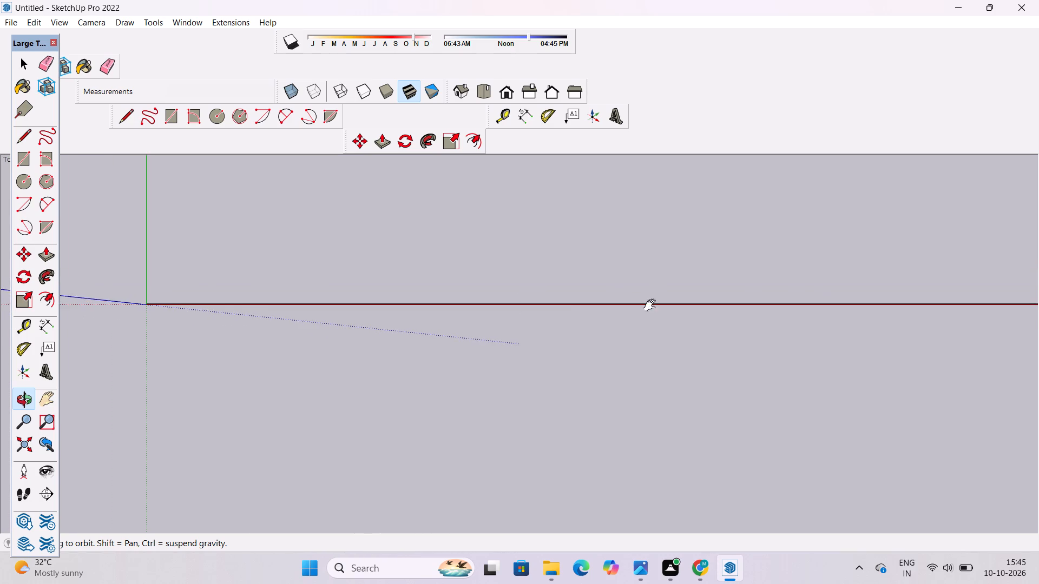
drag(652, 306, 327, 333)
shift+drag(749, 296, 370, 320)
shift+drag(785, 368, 493, 326)
scroll(622, 288, down, 11)
shift+drag(510, 304, 645, 343)
shift+drag(323, 364, 616, 366)
shift+scroll(580, 340, up, 4)
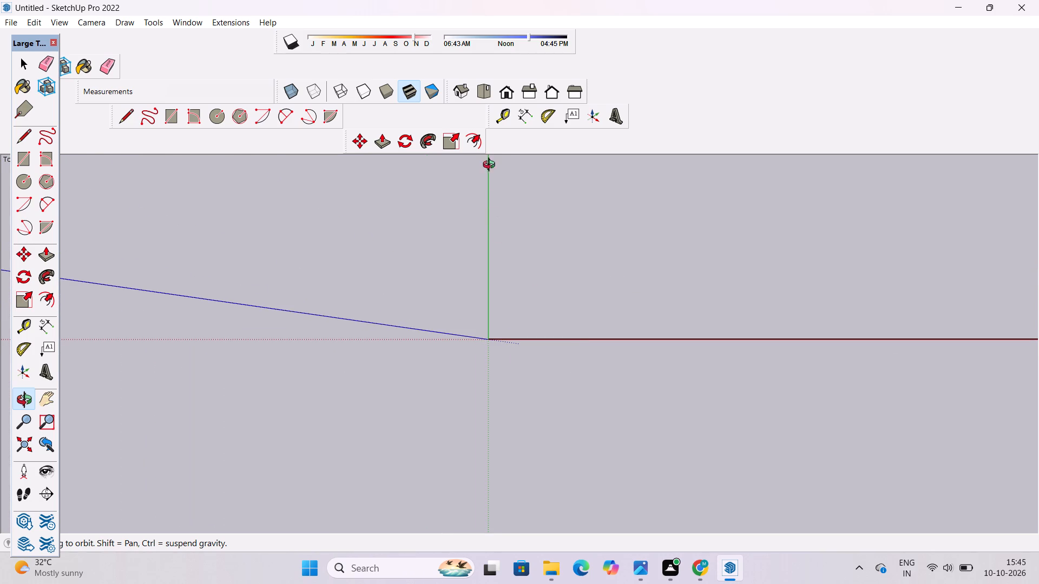
click(484, 90)
scroll(650, 374, up, 8)
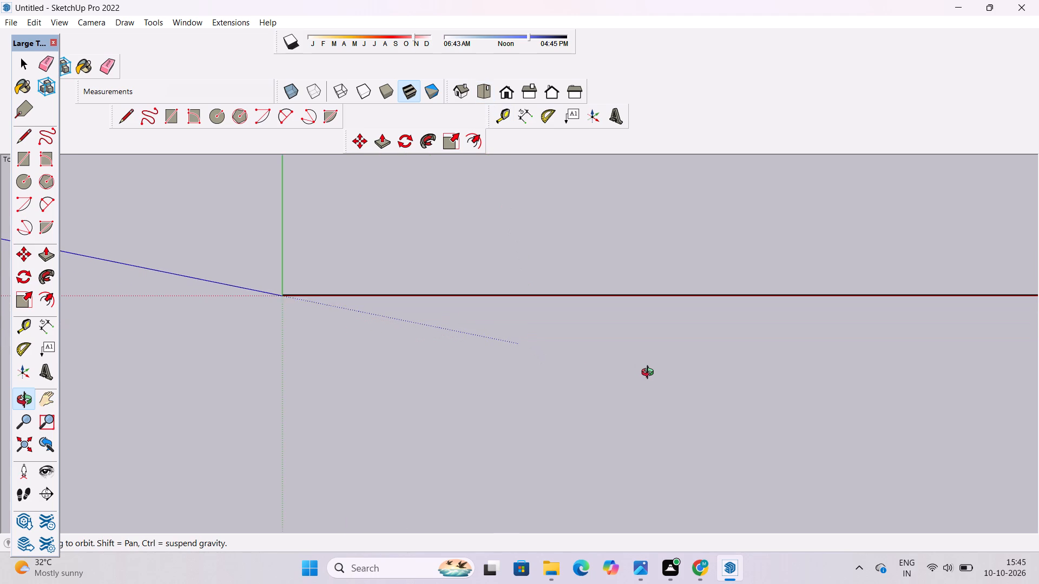
scroll(650, 374, up, 1)
scroll(188, 250, up, 6)
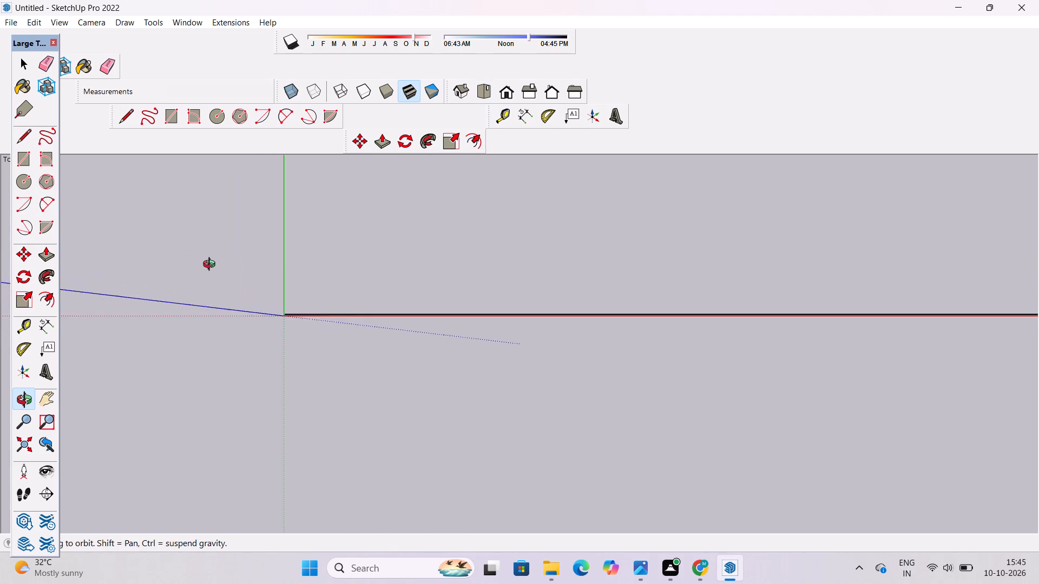
scroll(212, 266, up, 5)
scroll(236, 340, up, 6)
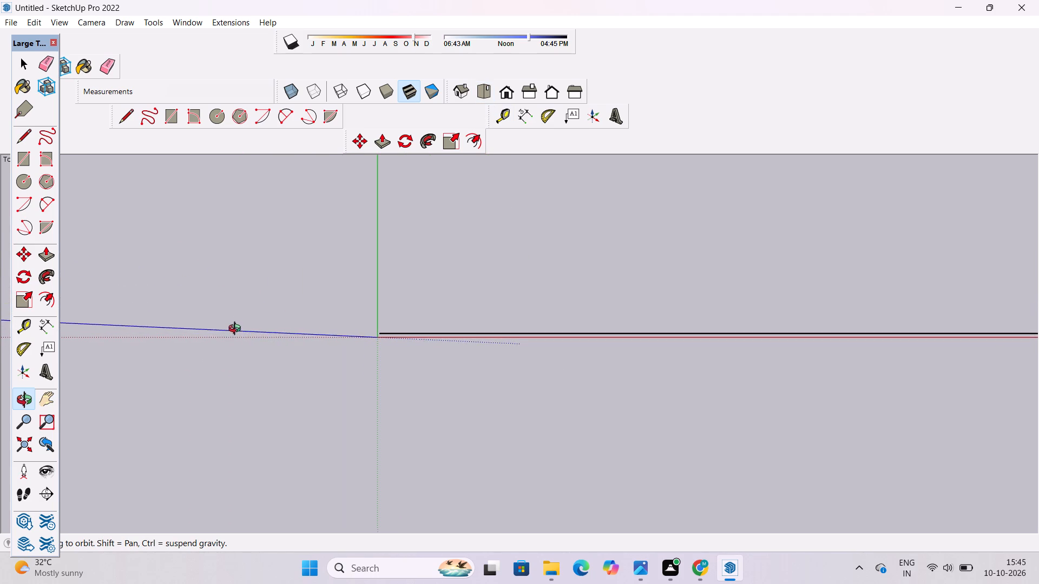
scroll(238, 323, up, 4)
scroll(729, 378, up, 8)
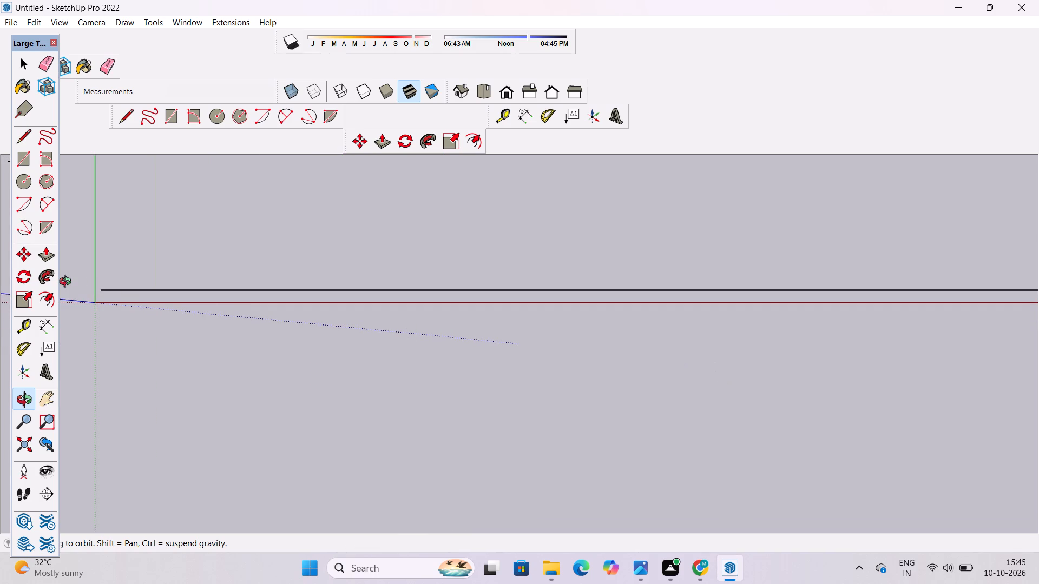
scroll(68, 283, up, 6)
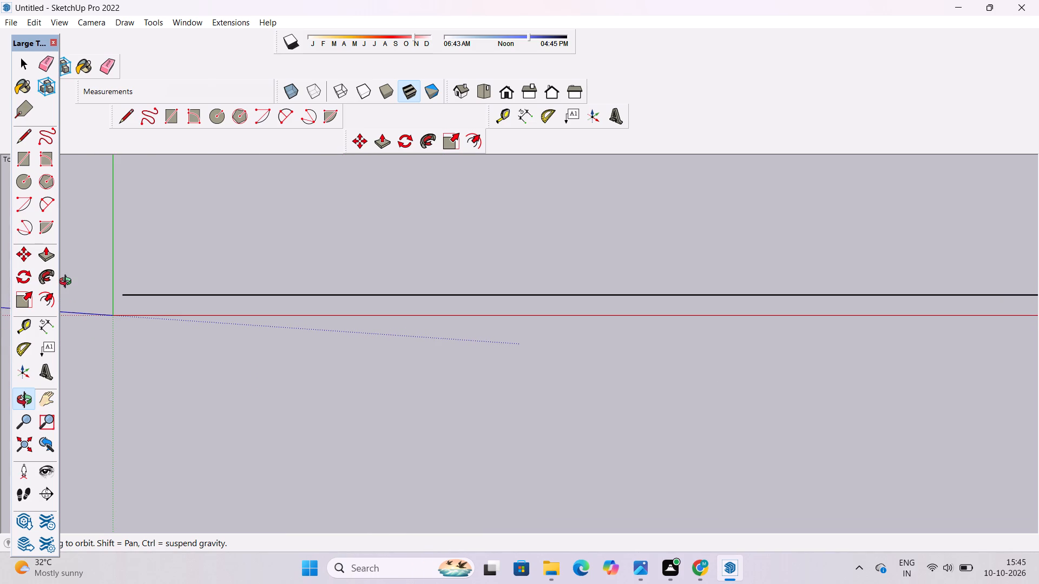
scroll(68, 283, up, 6)
scroll(112, 306, up, 2)
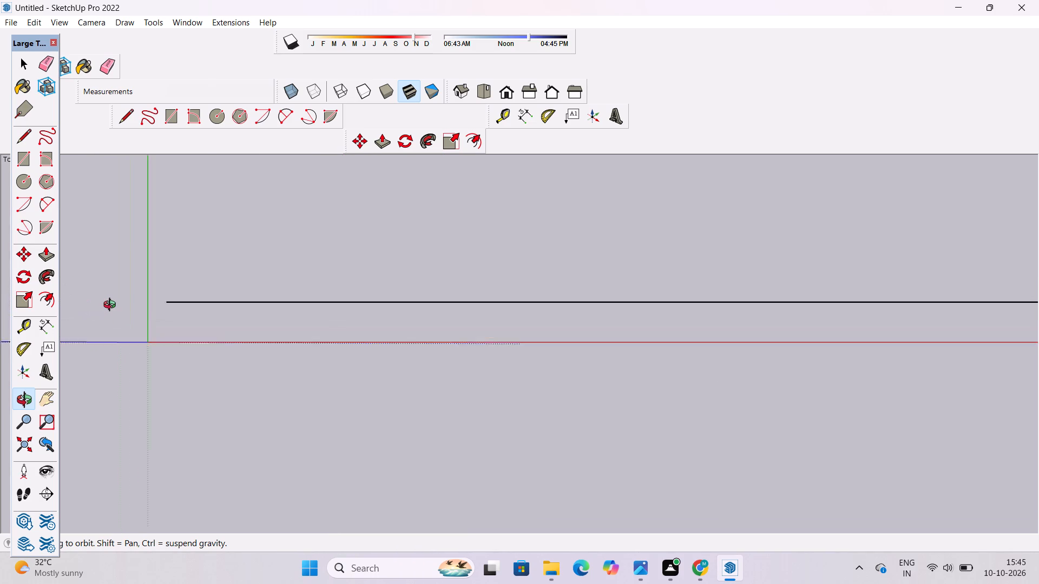
Draw a 40' line parallel to the green axis from the 60' line's start point near the origin.
scroll(112, 306, up, 1)
scroll(111, 311, down, 1)
scroll(111, 311, up, 4)
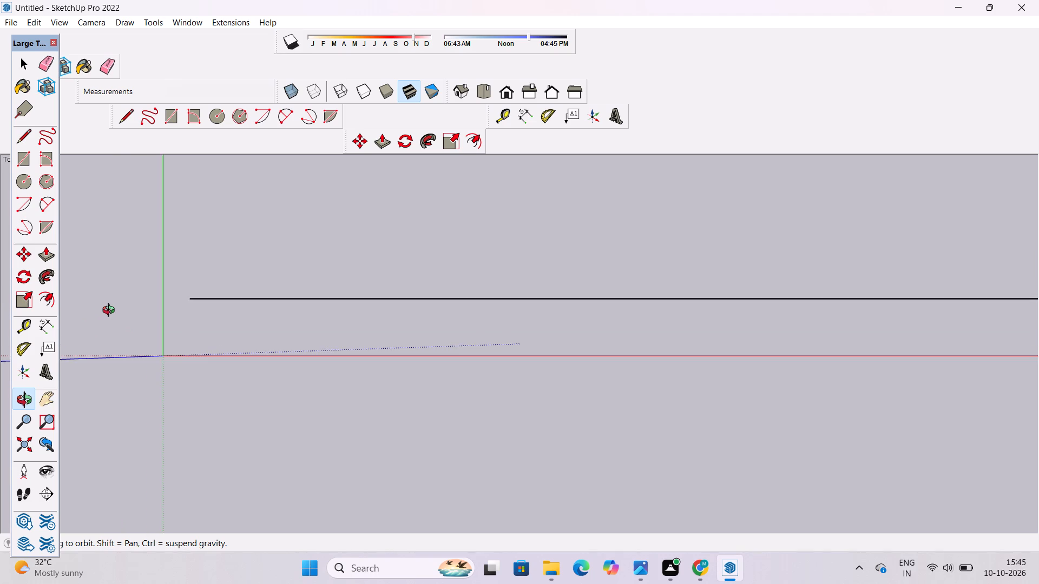
scroll(111, 311, up, 1)
key(space)
text(l)
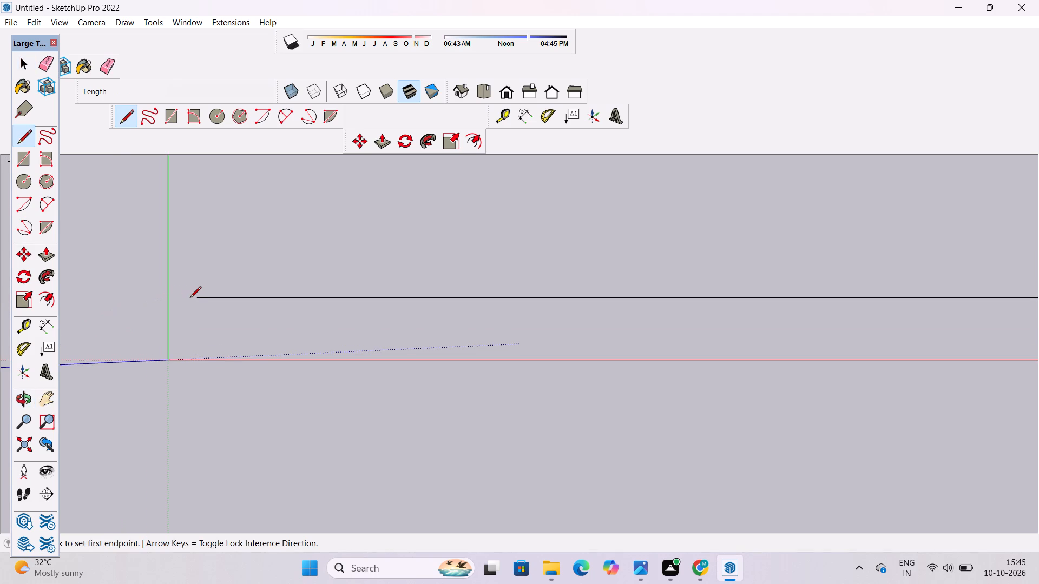
click(194, 299)
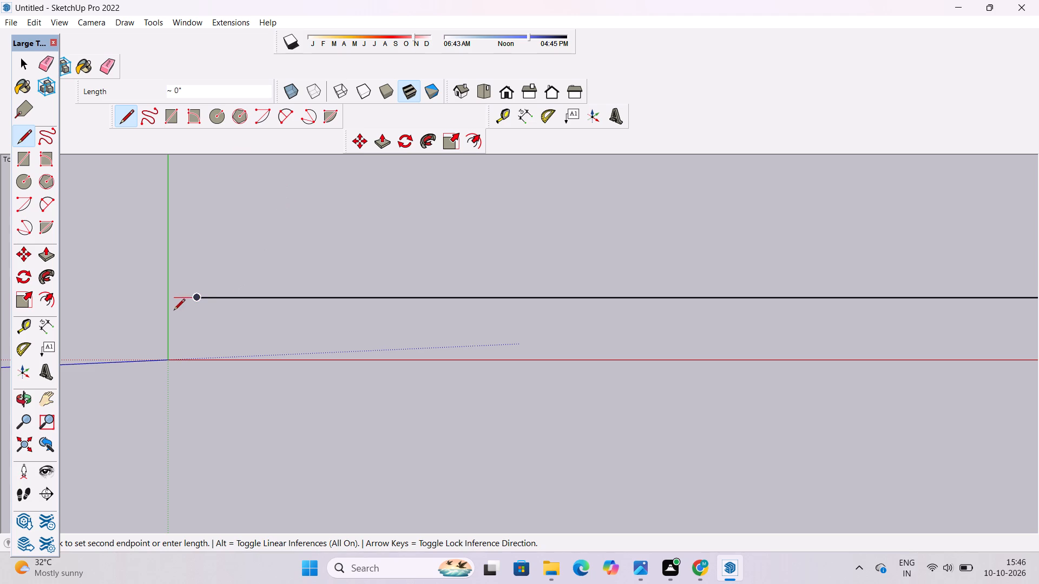
scroll(166, 291, up, 4)
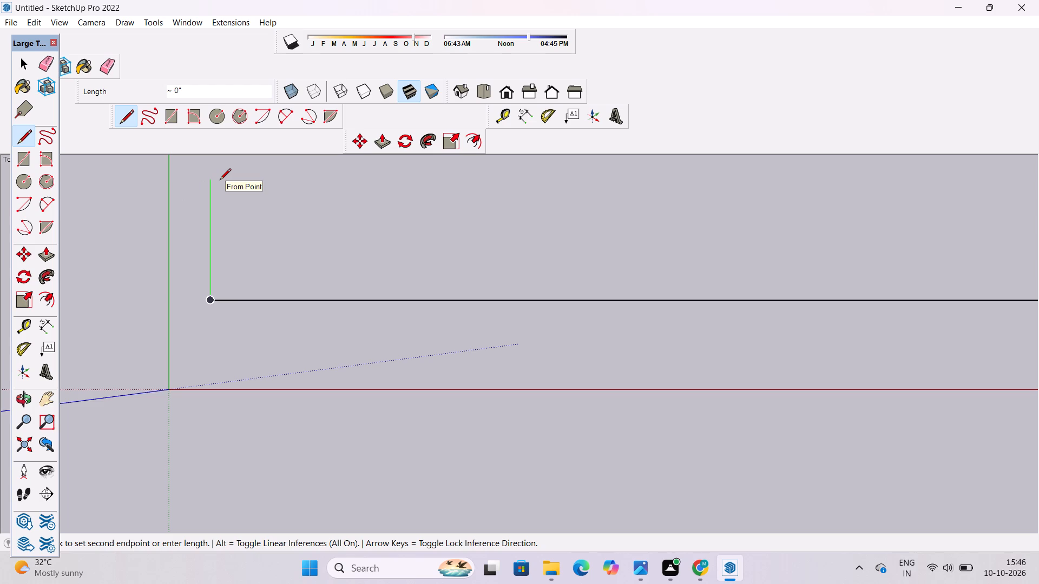
text(40')
key(Return)
scroll(146, 361, down, 5)
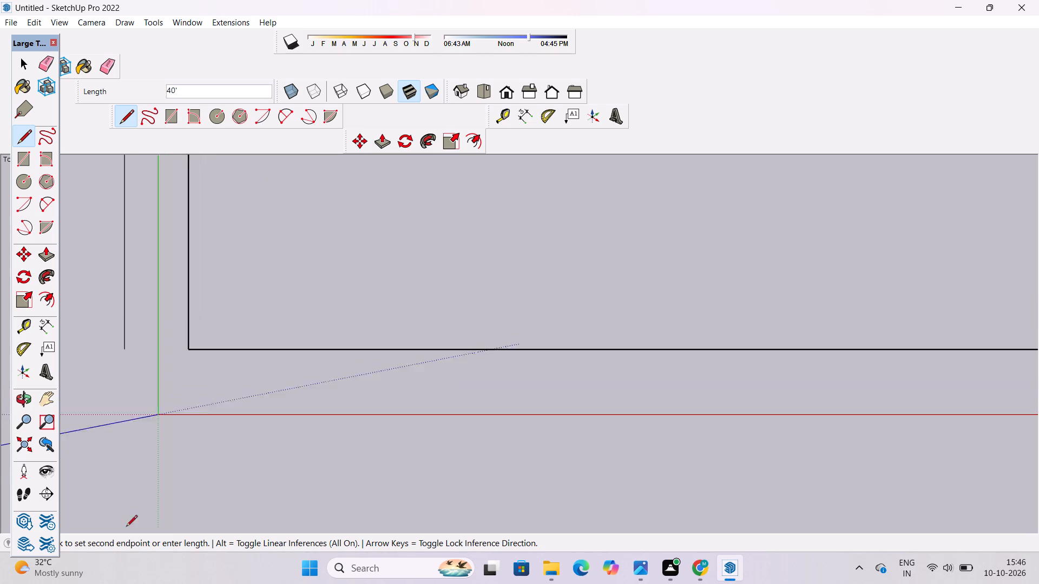
scroll(126, 527, down, 5)
scroll(172, 444, up, 1)
scroll(172, 444, down, 5)
scroll(183, 404, down, 20)
scroll(183, 404, down, 4)
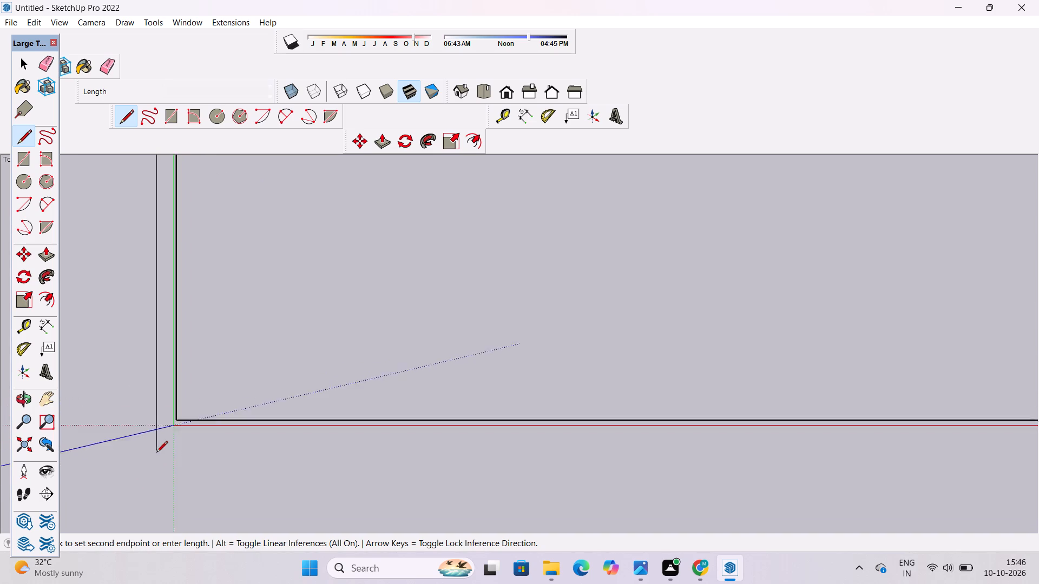
scroll(156, 453, down, 20)
scroll(156, 453, down, 11)
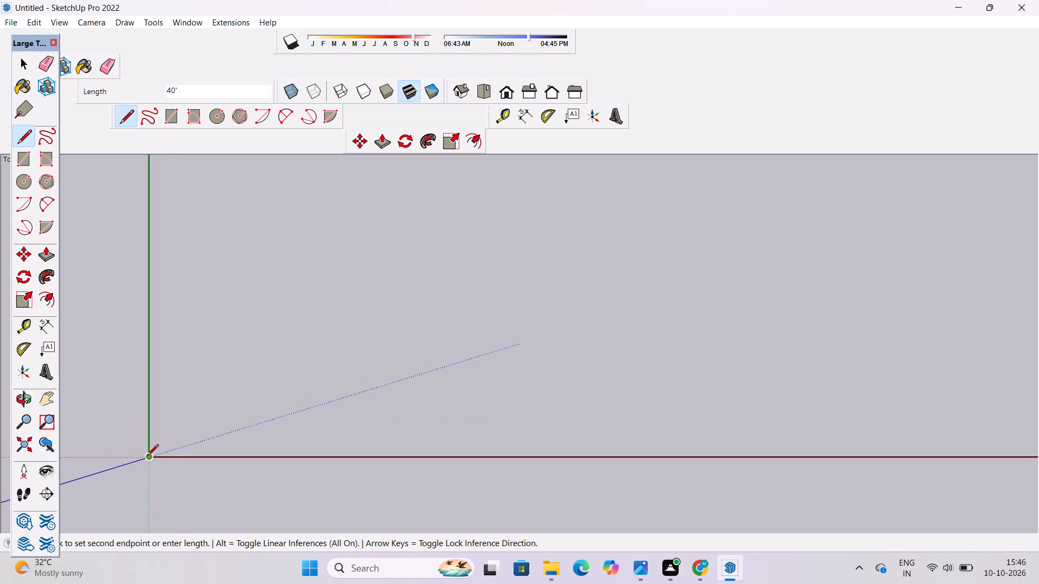
key(space)
Examine the two perpendicular lines and their shared corner near the origin from the front view and several orbit angles.
key(o)
scroll(195, 450, down, 5)
drag(245, 429, 252, 457)
drag(252, 459, 257, 200)
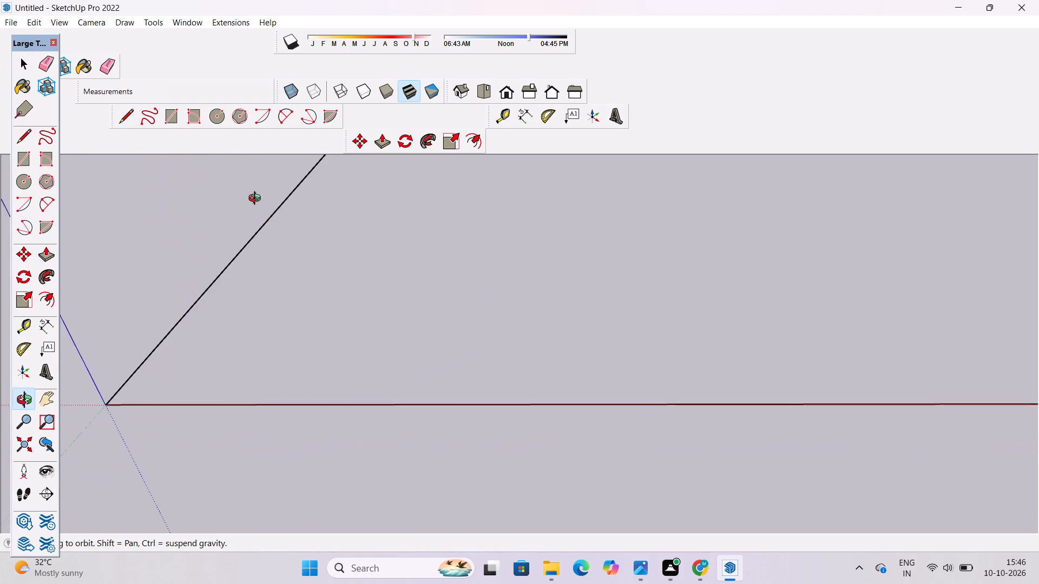
drag(257, 200, 259, 204)
drag(281, 362, 351, 312)
scroll(361, 343, down, 19)
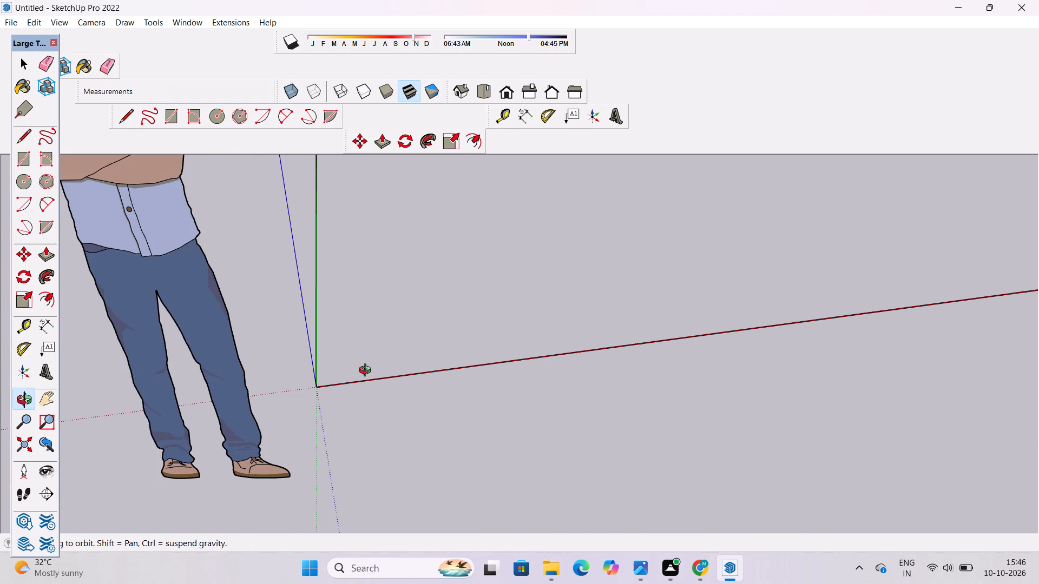
shift+drag(435, 356, 151, 484)
shift+scroll(208, 401, down, 10)
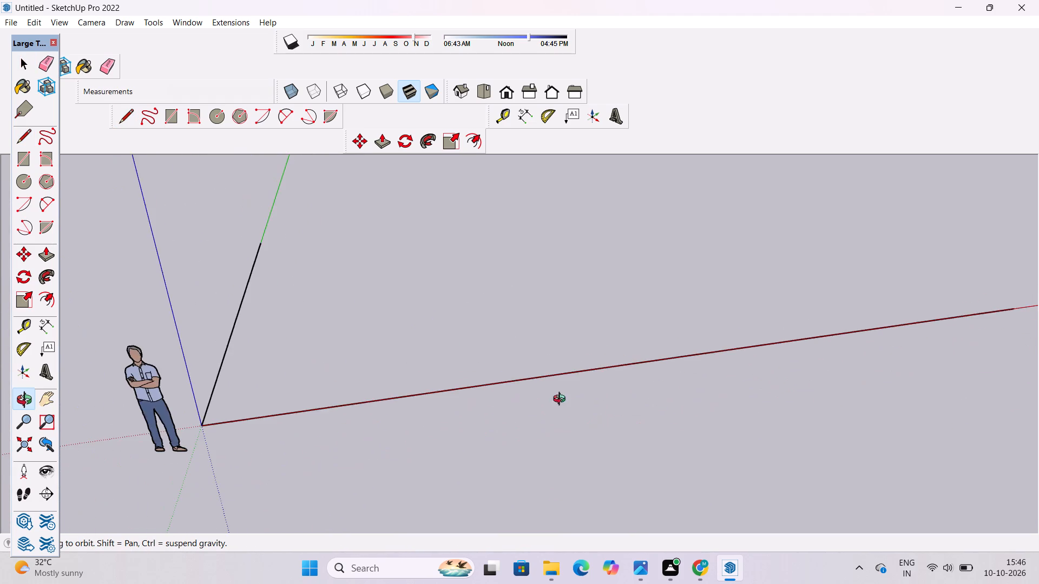
drag(561, 422, 438, 309)
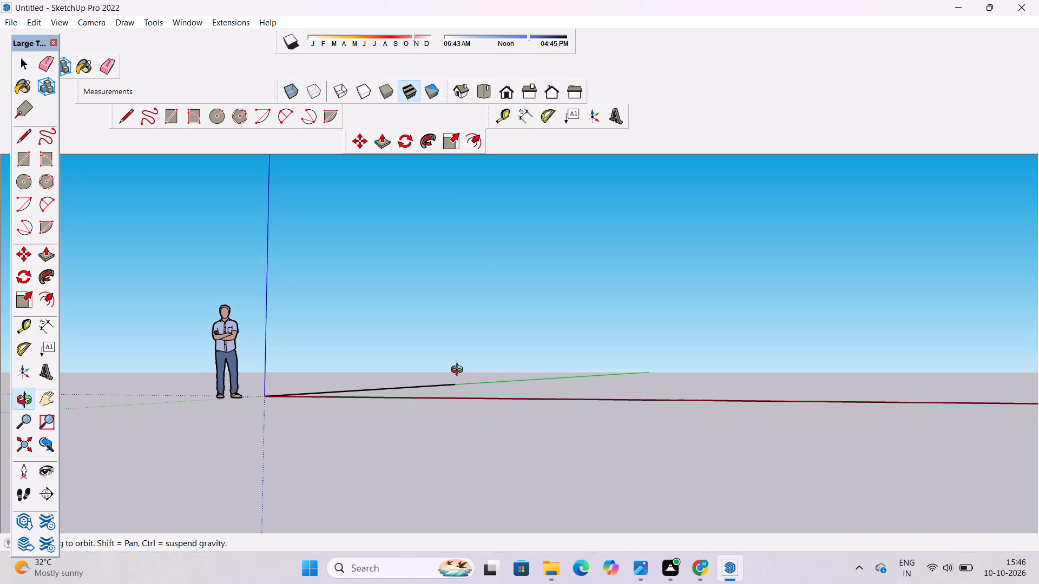
click(506, 93)
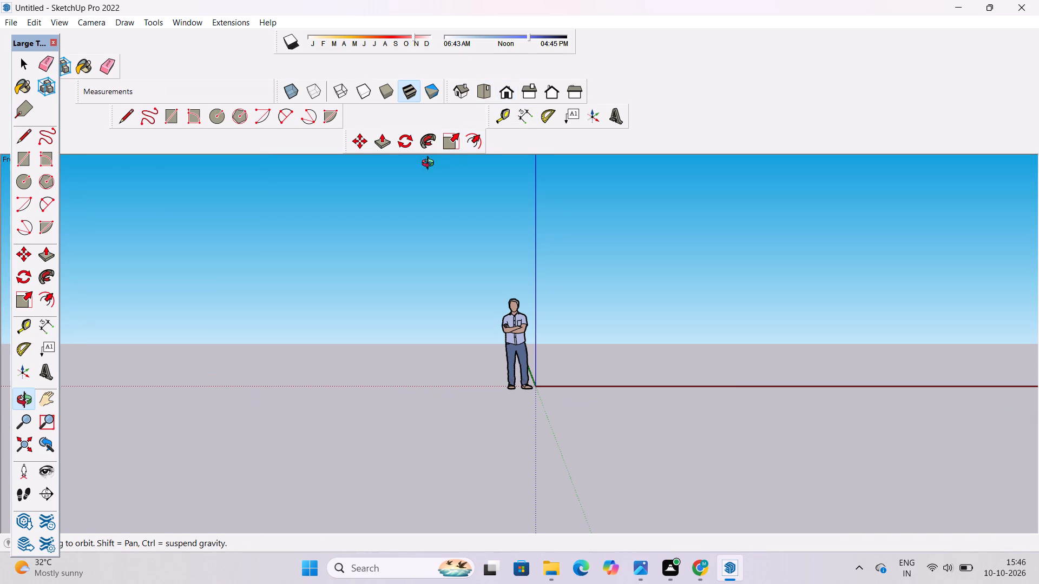
drag(422, 210, 436, 318)
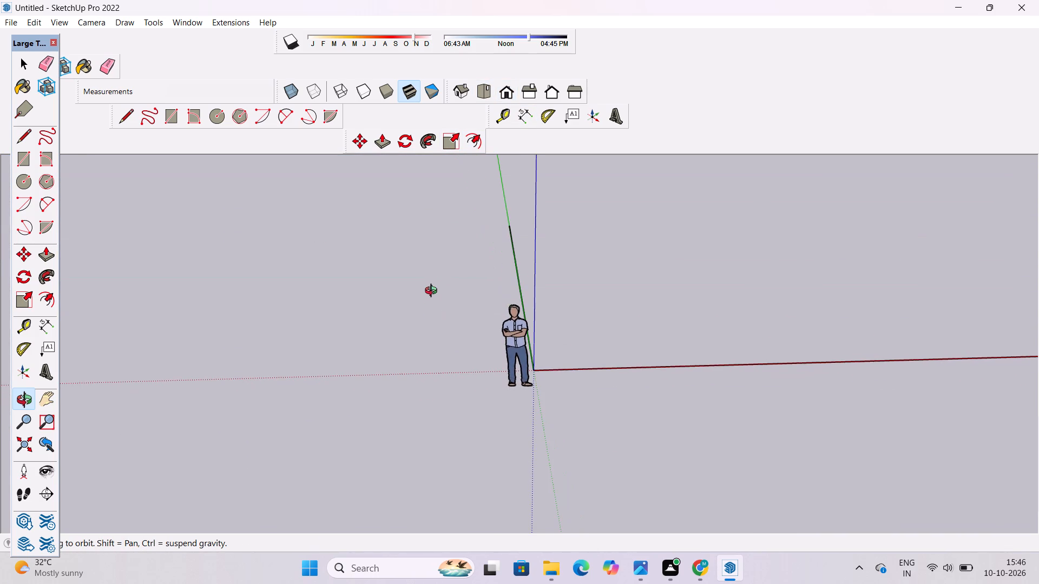
scroll(436, 294, down, 5)
shift+drag(571, 315, 249, 320)
shift+drag(305, 328, 315, 421)
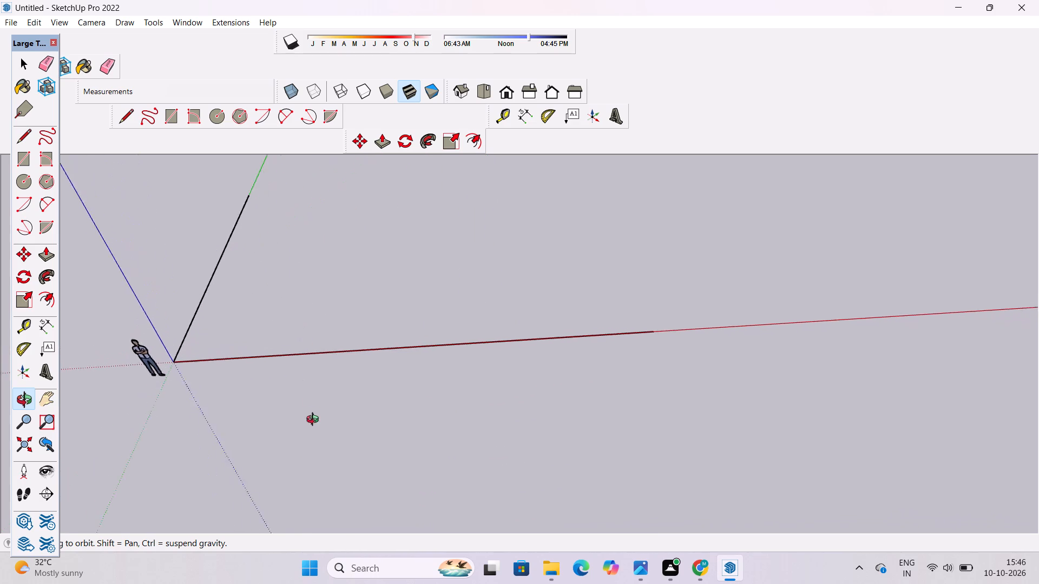
shift+drag(315, 421, 314, 435)
scroll(376, 313, down, 5)
drag(451, 308, 457, 348)
scroll(454, 315, up, 1)
shift+drag(454, 315, 456, 332)
drag(456, 329, 424, 346)
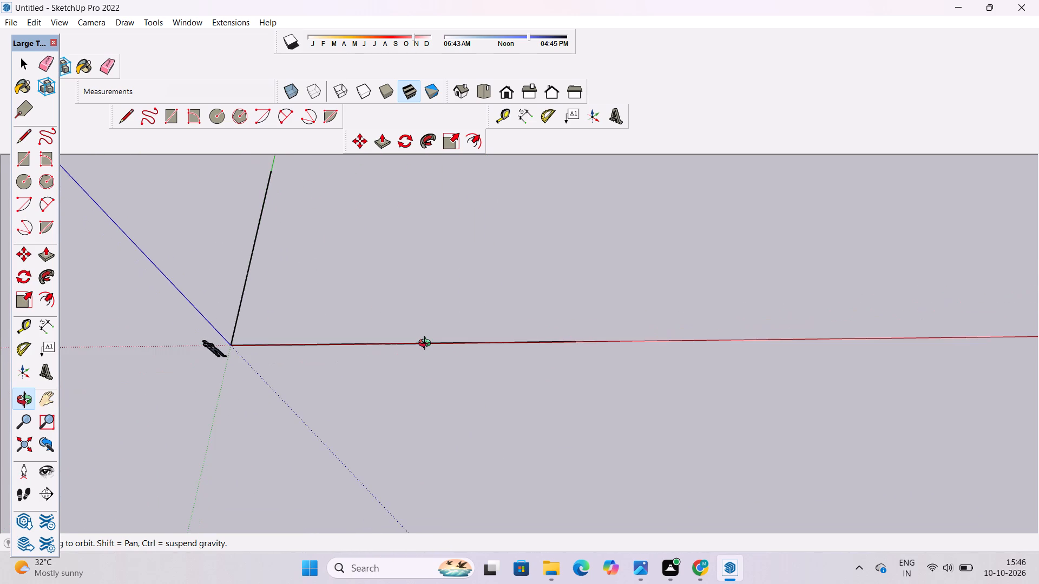
shift+scroll(422, 321, up, 2)
shift+drag(422, 321, 418, 374)
shift+scroll(412, 355, down, 5)
shift+drag(412, 355, 390, 382)
shift+click(390, 382)
shift+drag(391, 382, 397, 382)
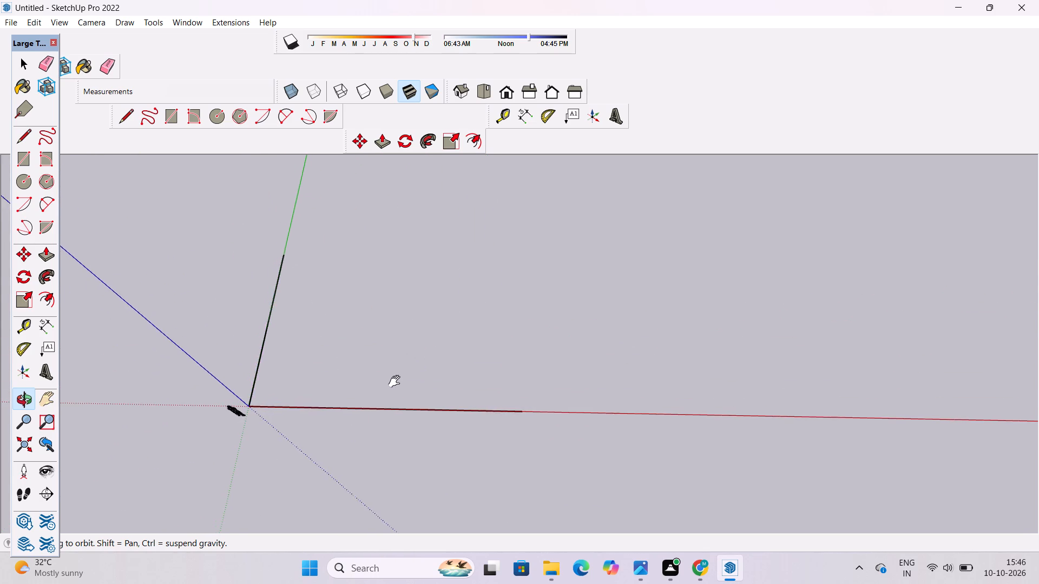
shift+drag(397, 382, 344, 397)
shift+drag(342, 396, 361, 399)
shift+drag(361, 399, 400, 374)
shift+scroll(357, 390, up, 2)
shift+drag(356, 390, 352, 384)
Complete the 60' by 40' rectangle with a far side parallel to the red axis and a closing side to the first line's end.
click(126, 115)
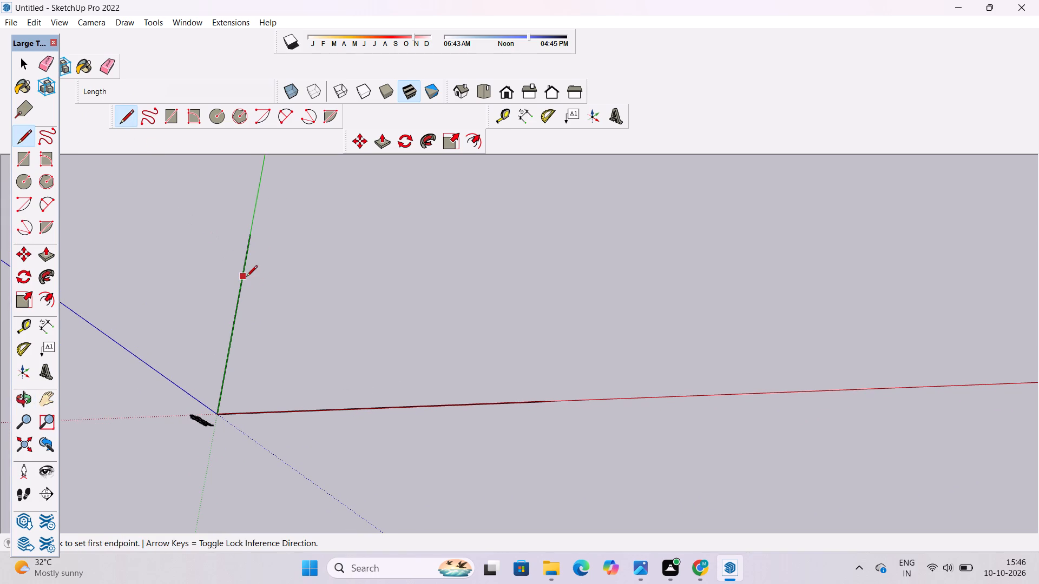
click(252, 237)
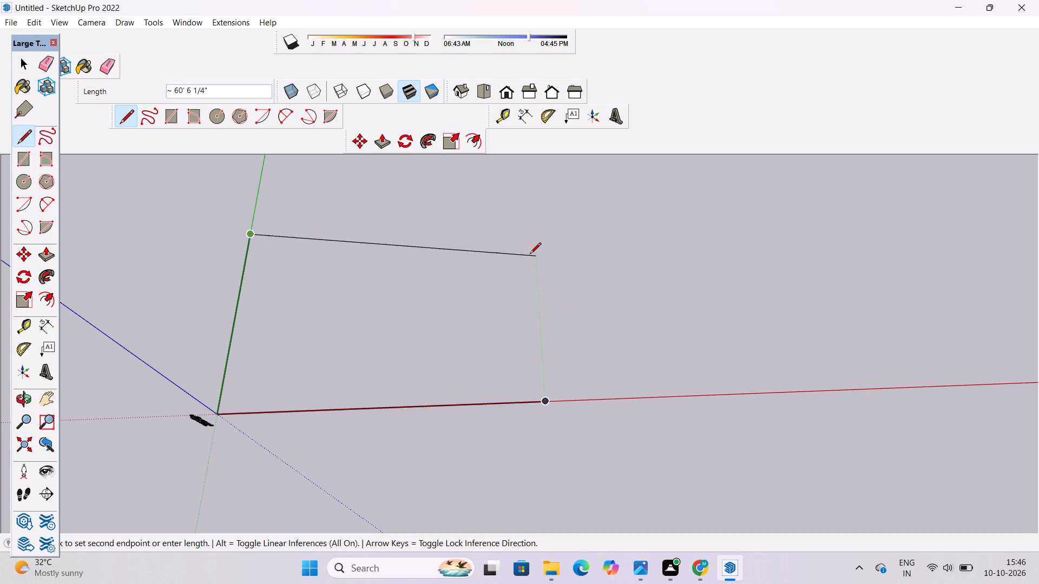
click(534, 224)
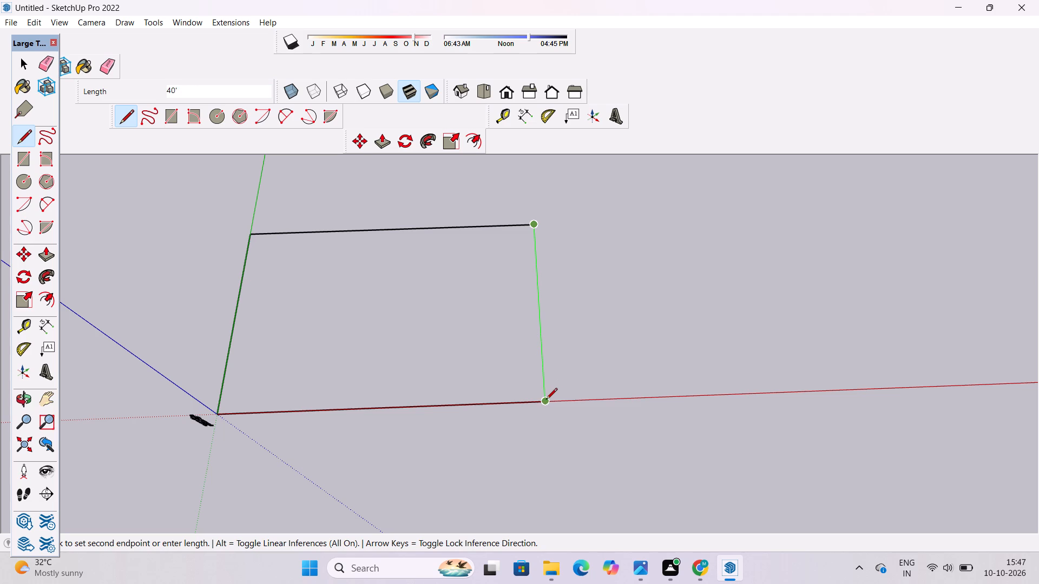
click(546, 401)
key(space)
Examine the closed rectangular face as a whole and up close.
text(o)
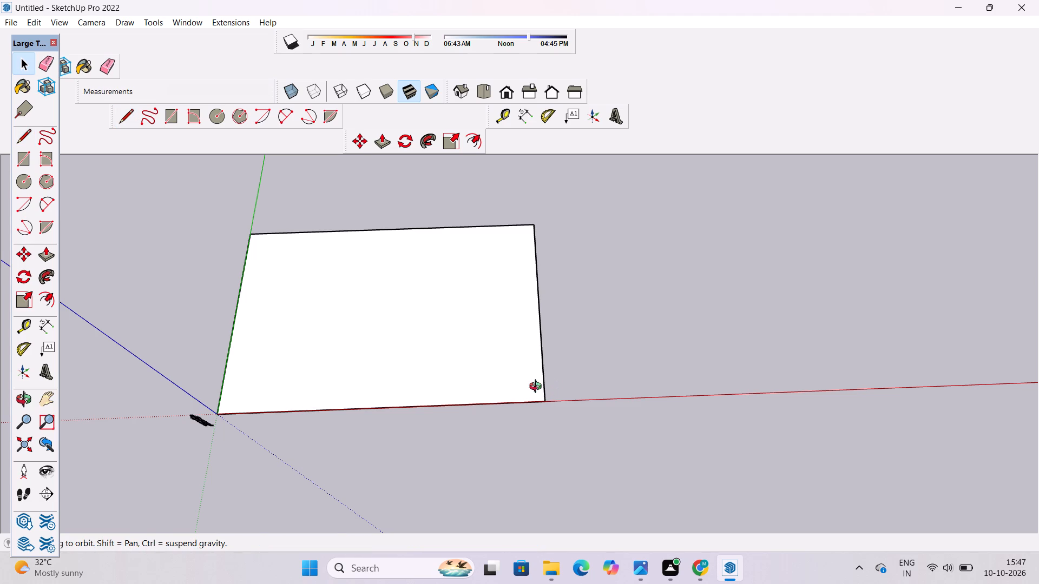
scroll(404, 359, down, 1)
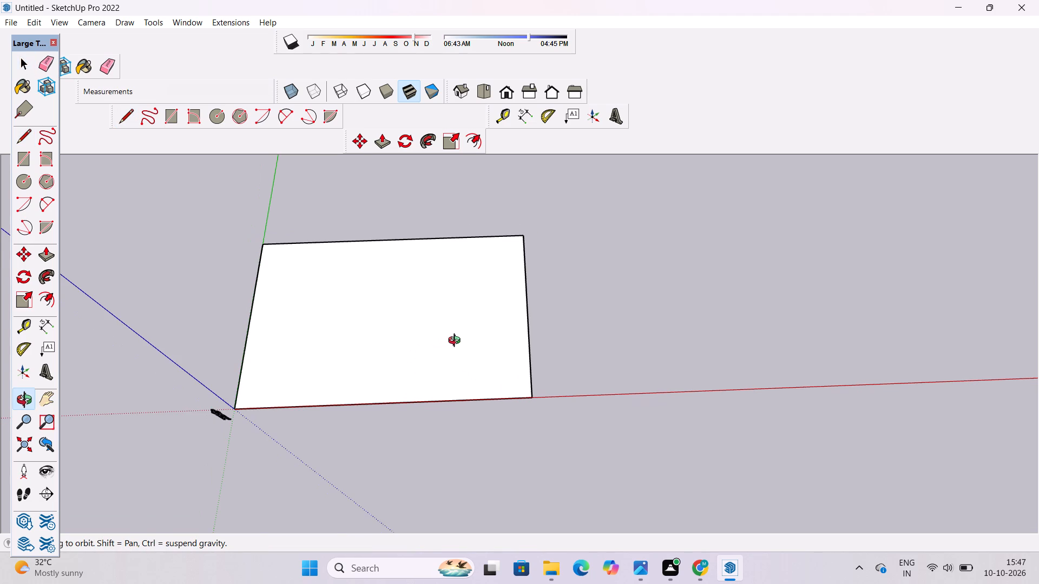
scroll(457, 342, up, 4)
key(space)
click(648, 333)
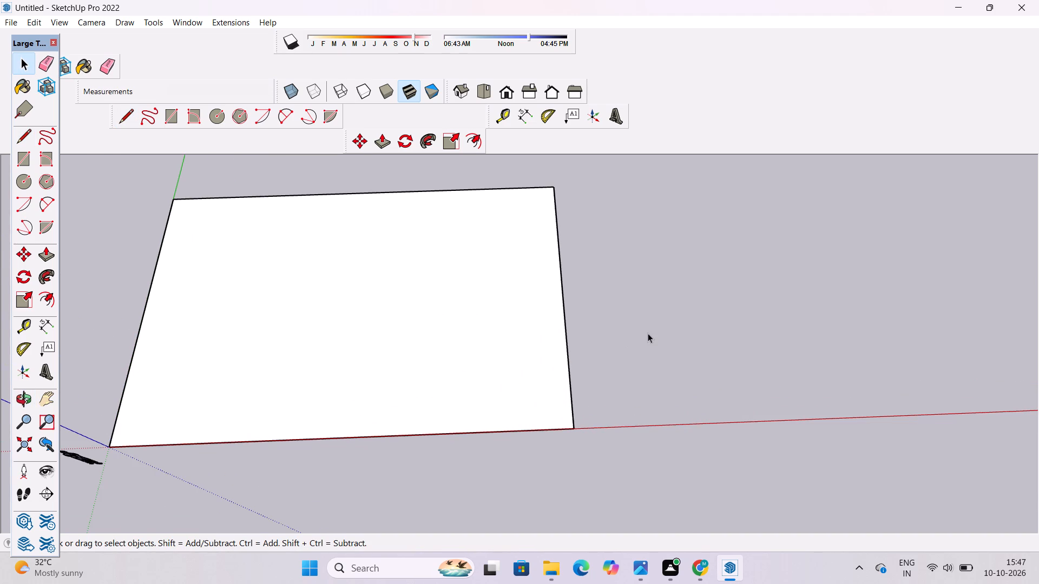
key(space)
text(o)
scroll(522, 346, down, 5)
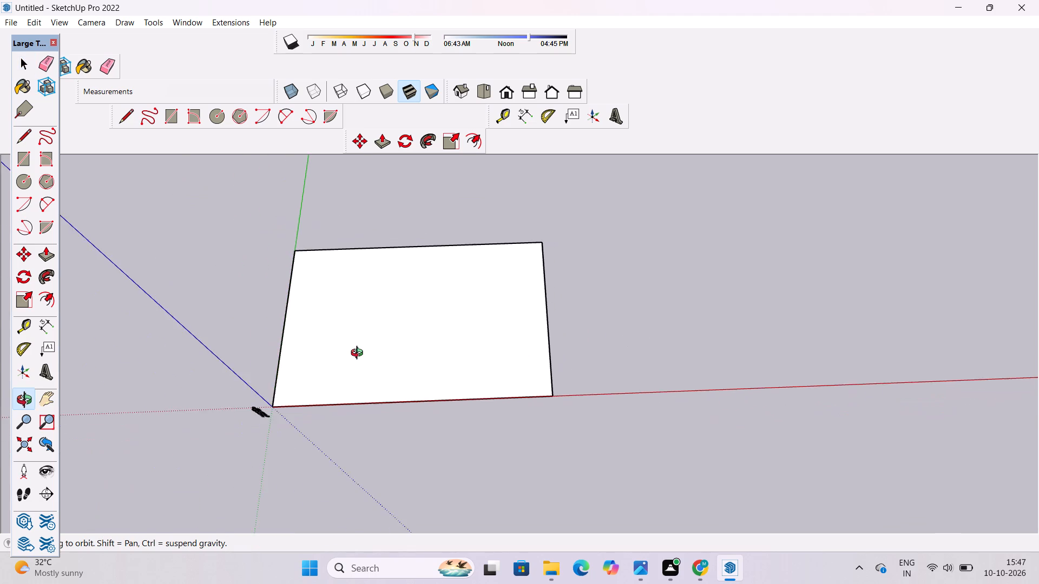
scroll(359, 354, up, 5)
shift+double_click(362, 353)
scroll(362, 353, down, 4)
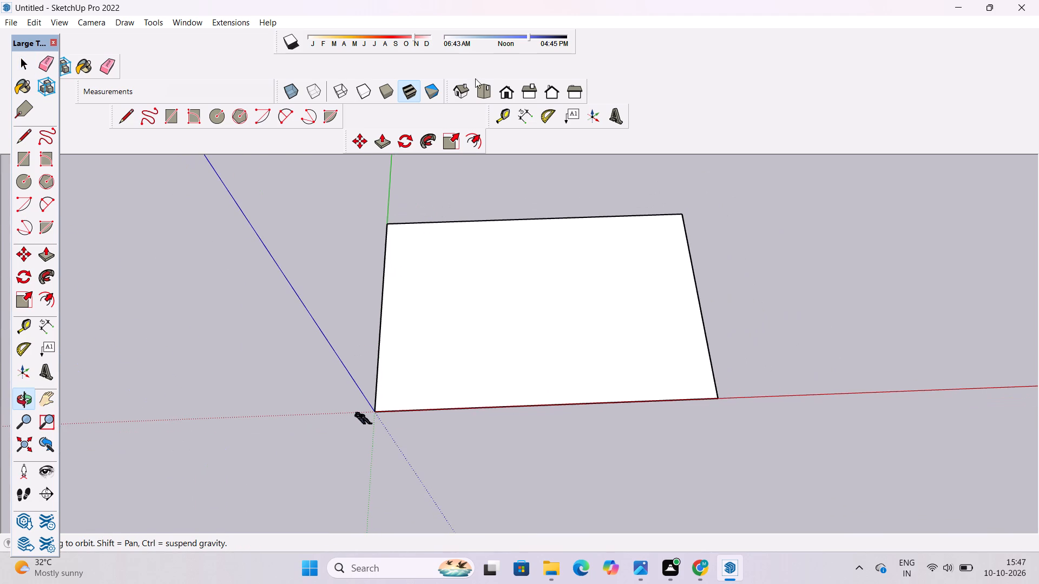
Examine the rectangular face from the top view and oblique angles, especially its red-axis edge and the corner near the origin.
click(478, 90)
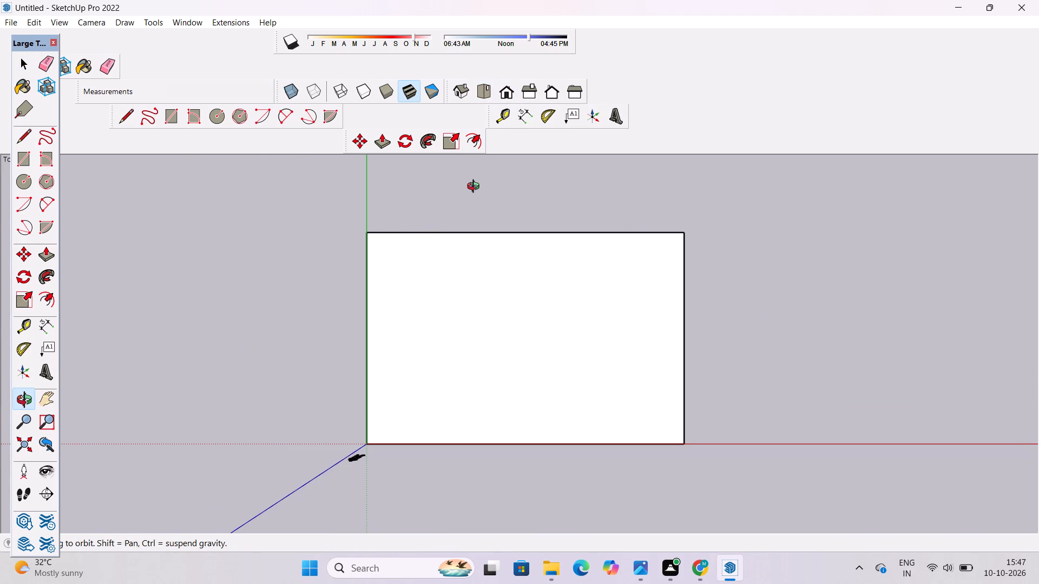
scroll(472, 187, down, 1)
scroll(491, 396, up, 10)
drag(464, 489, 457, 441)
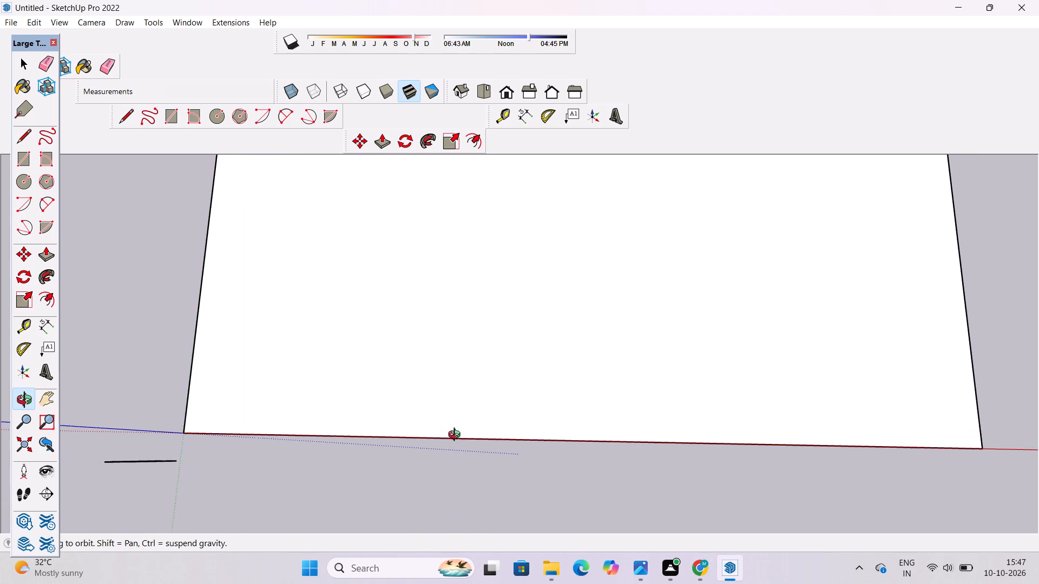
scroll(456, 429, down, 1)
click(407, 457)
shift+drag(407, 459, 406, 409)
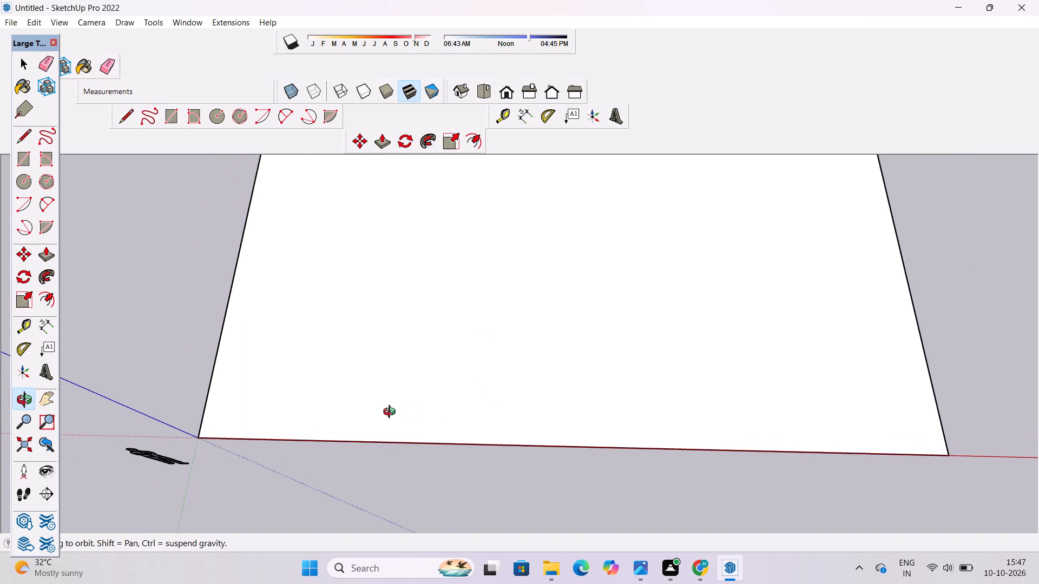
scroll(392, 413, down, 1)
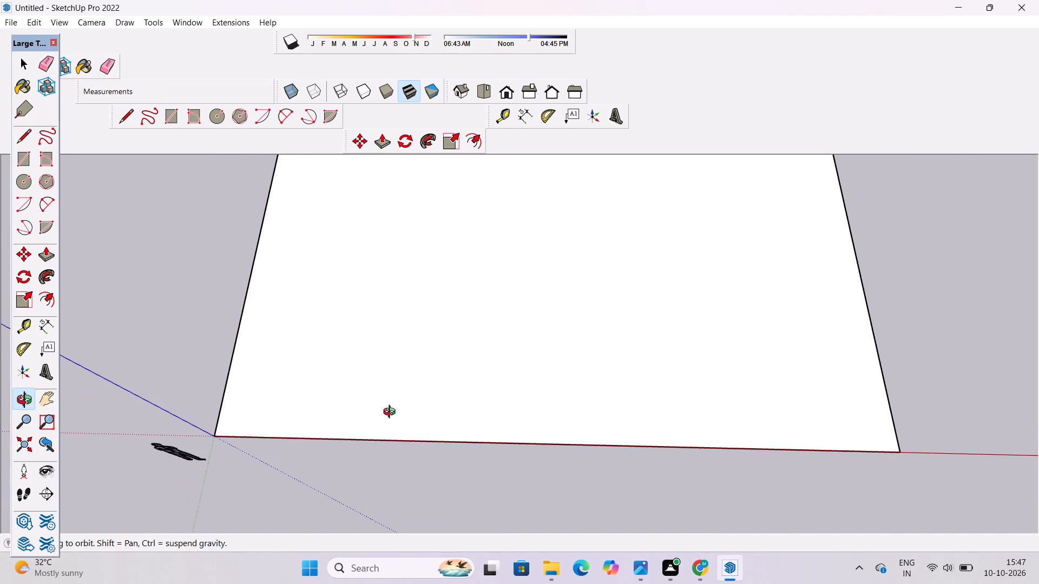
scroll(392, 413, down, 1)
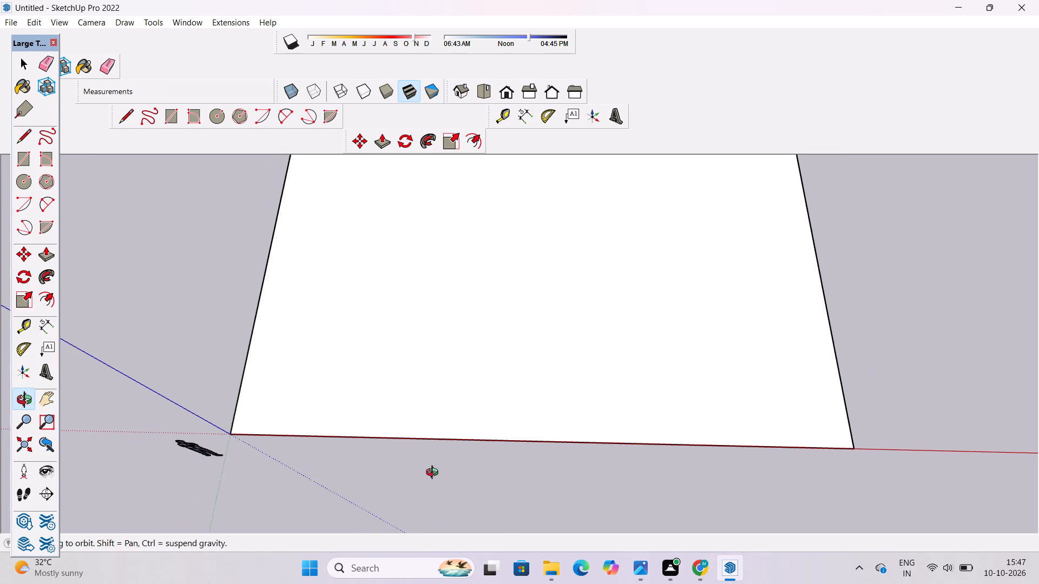
scroll(434, 474, up, 4)
scroll(412, 424, down, 6)
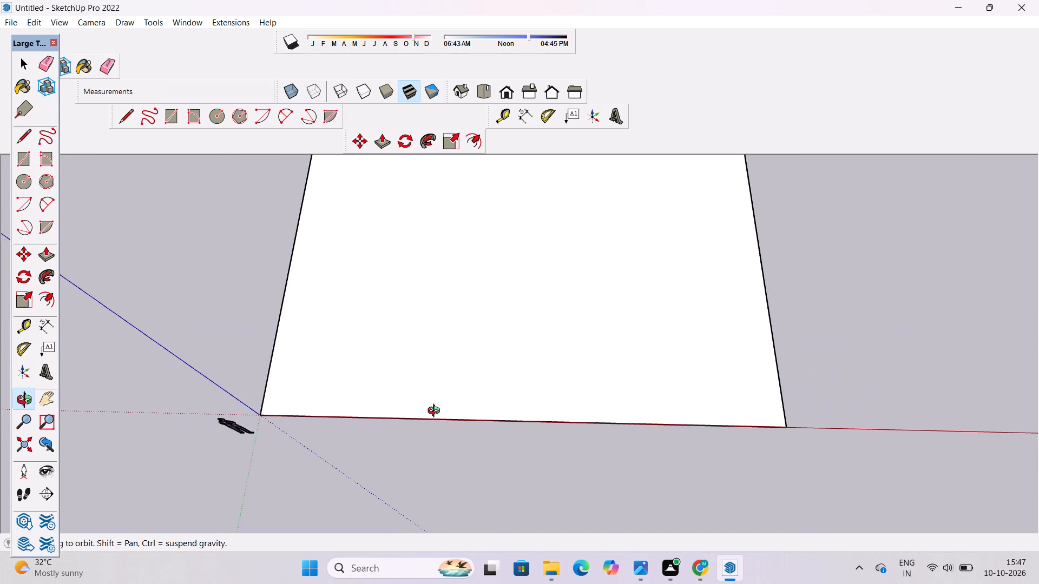
scroll(436, 412, down, 1)
shift+drag(523, 394, 440, 409)
shift+scroll(310, 454, up, 3)
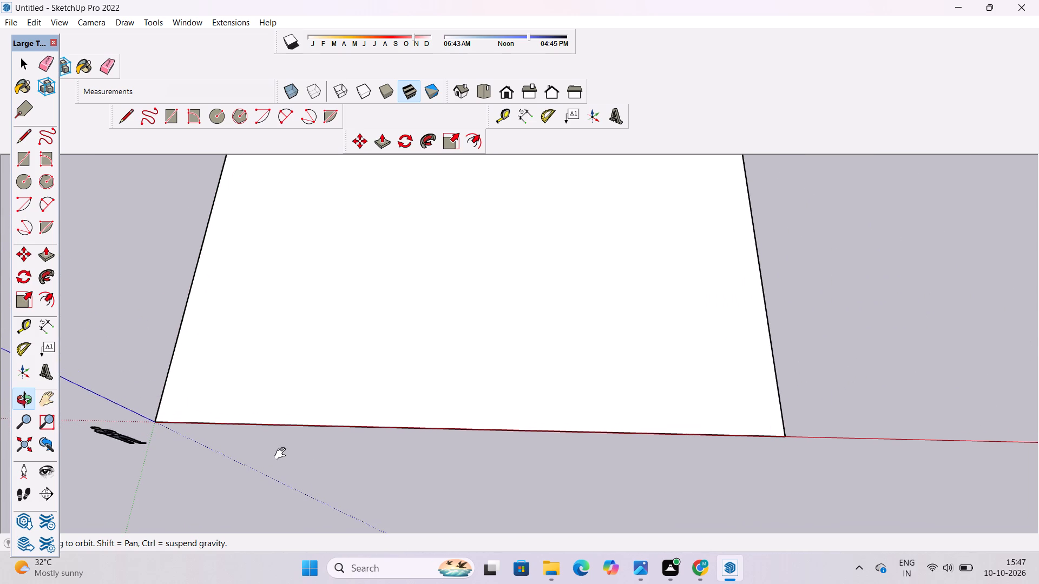
shift+drag(260, 456, 269, 468)
shift+scroll(284, 433, up, 1)
shift+drag(271, 440, 287, 441)
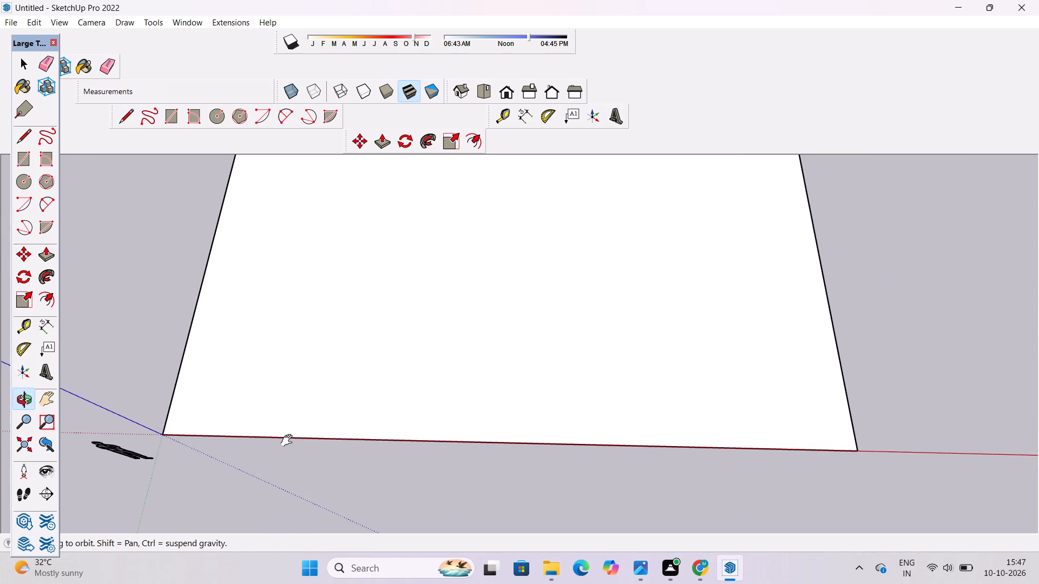
shift+scroll(292, 440, down, 2)
shift+drag(294, 436, 272, 451)
shift+scroll(272, 450, up, 5)
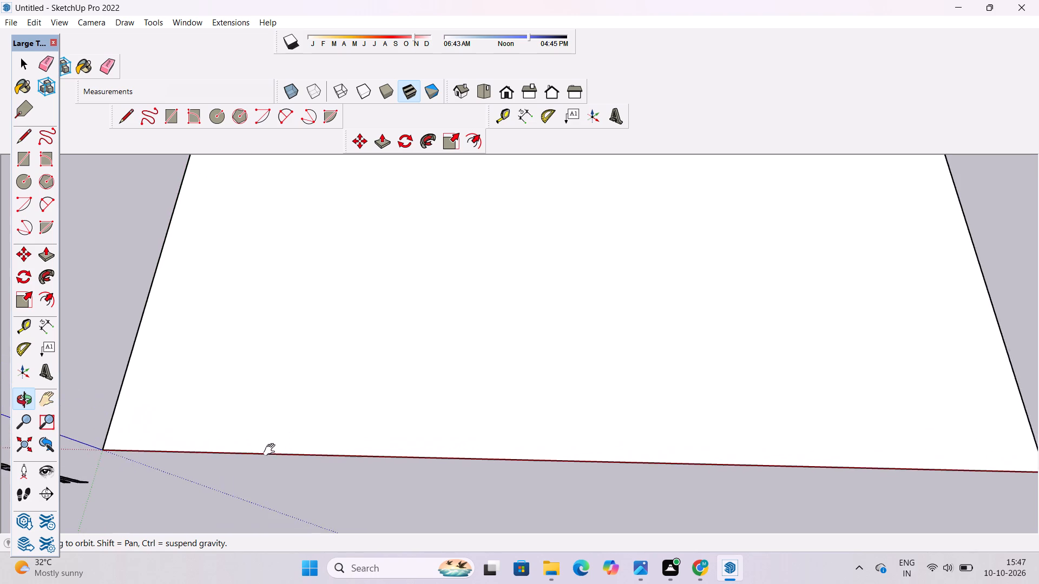
shift+scroll(277, 407, down, 5)
shift+scroll(268, 408, up, 3)
shift+scroll(268, 408, down, 9)
shift+drag(318, 388, 279, 395)
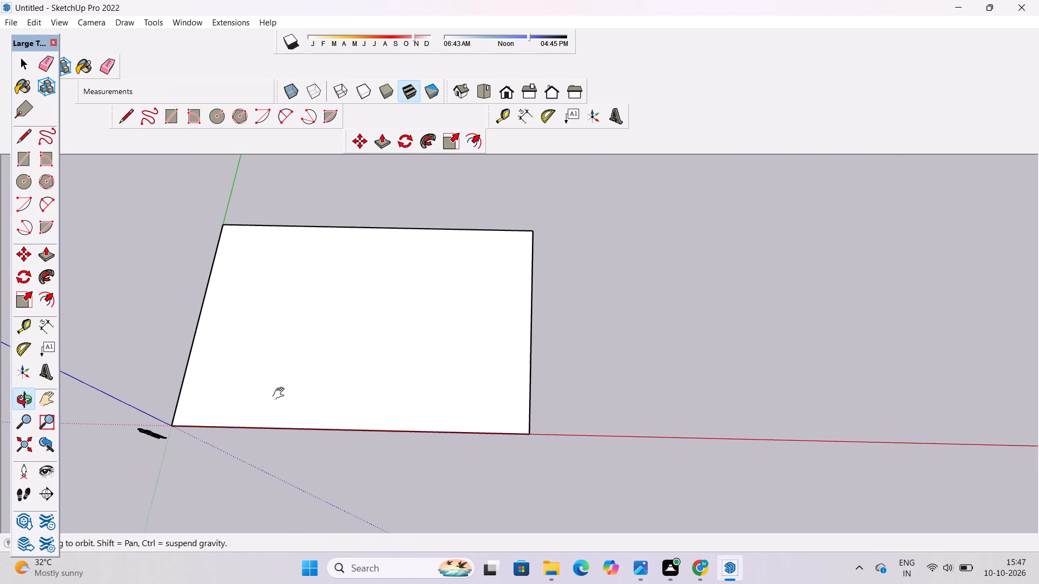
shift+scroll(278, 396, up, 5)
shift+drag(277, 396, 265, 394)
shift+scroll(264, 391, down, 5)
shift+drag(252, 402, 236, 419)
key(space)
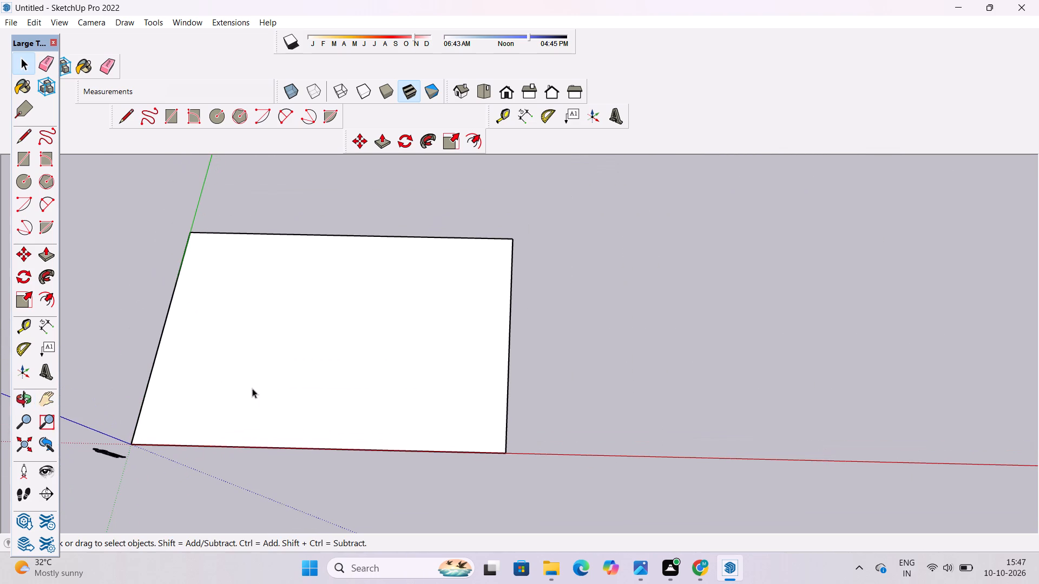
Move the rectangle's green-axis-parallel edge farthest from the origin 20' outward along the red axis.
click(509, 311)
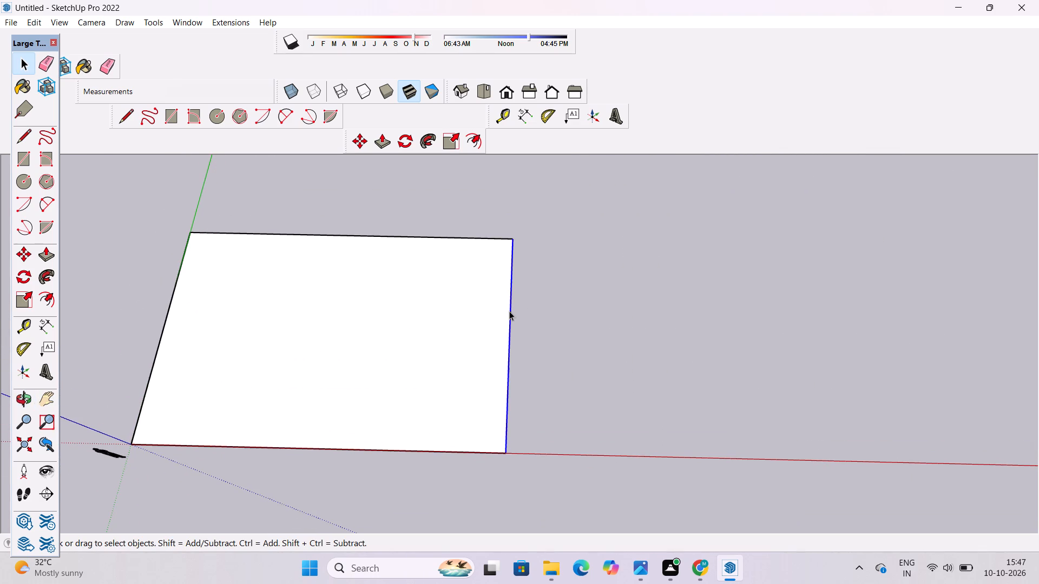
click(25, 253)
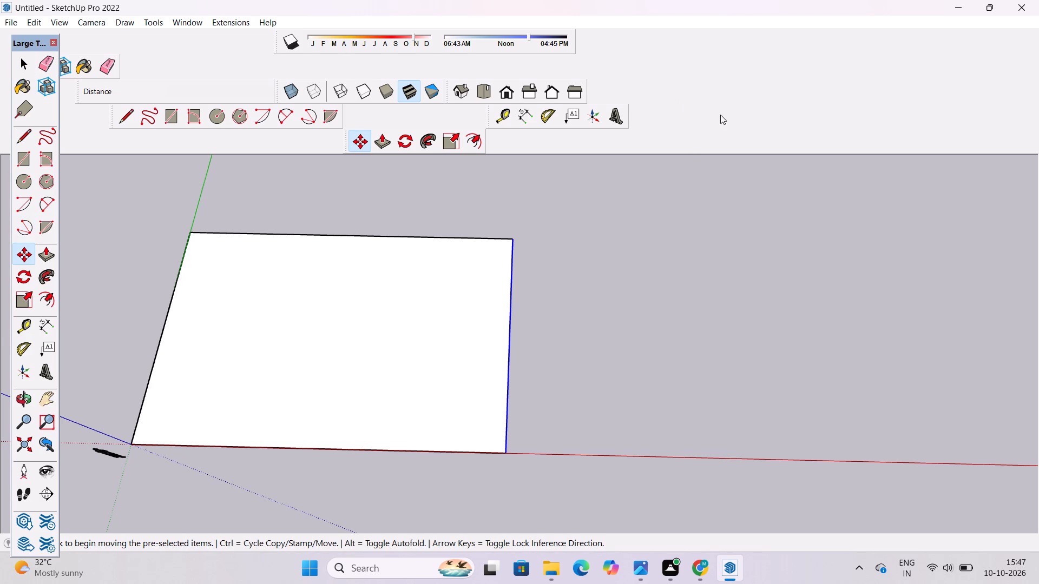
click(510, 338)
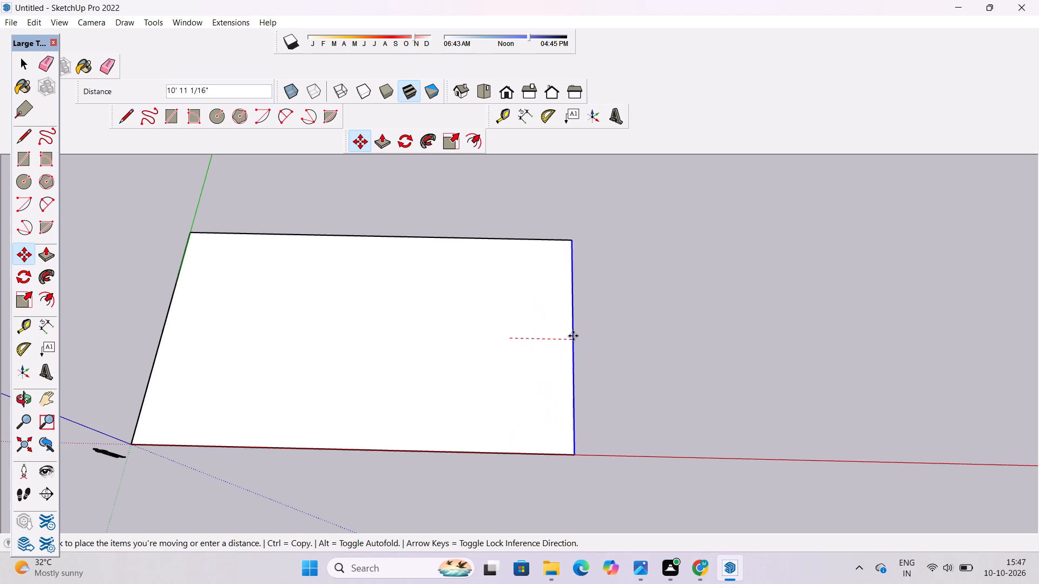
text(20')
key(Return)
key(space)
click(686, 318)
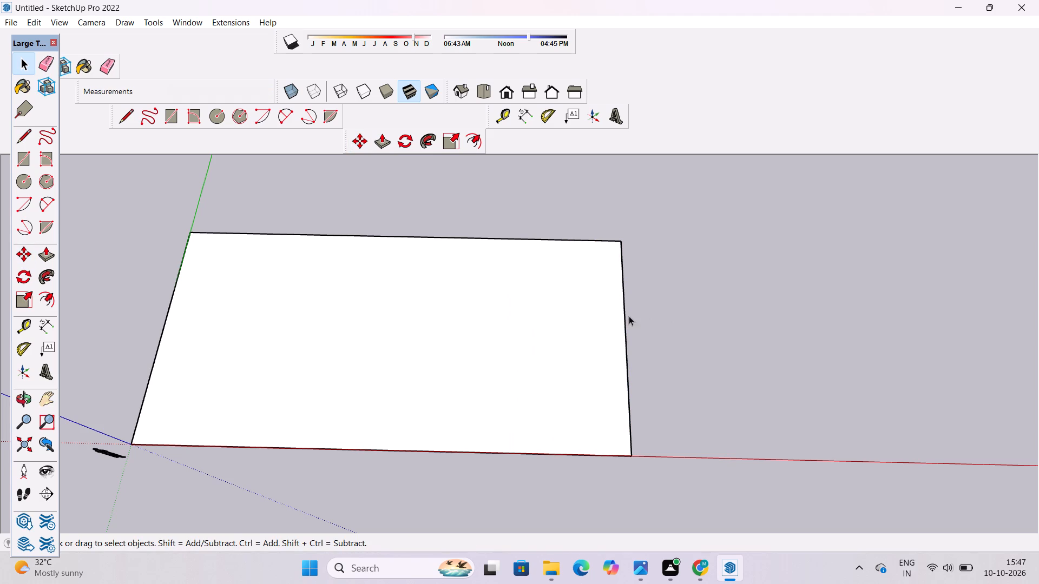
Examine the widened rectangular face from several orbit angles, both as a whole and up close.
key(o)
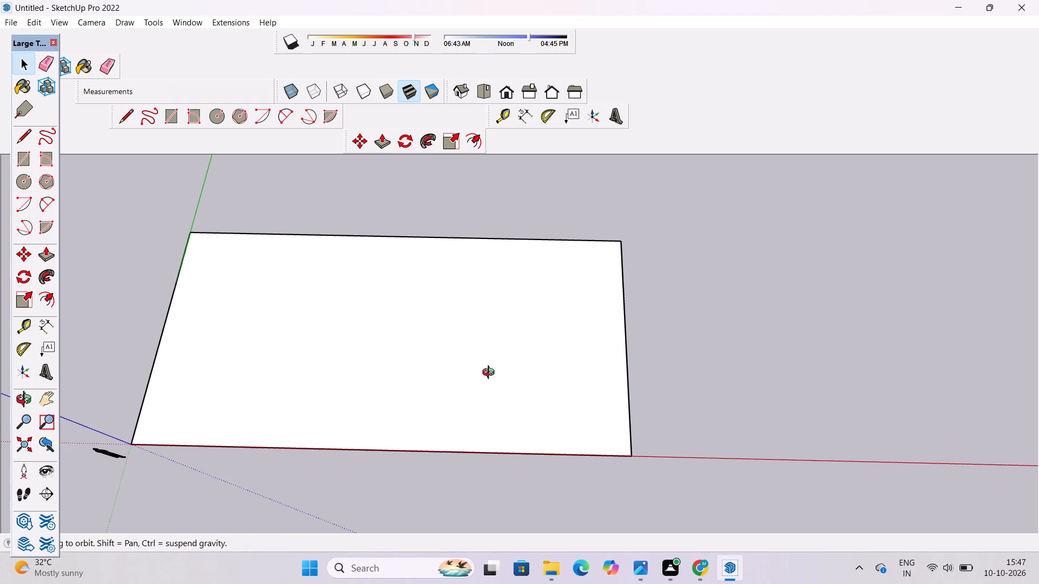
scroll(459, 371, down, 5)
scroll(432, 395, up, 4)
drag(422, 407, 429, 401)
shift+double_click(429, 401)
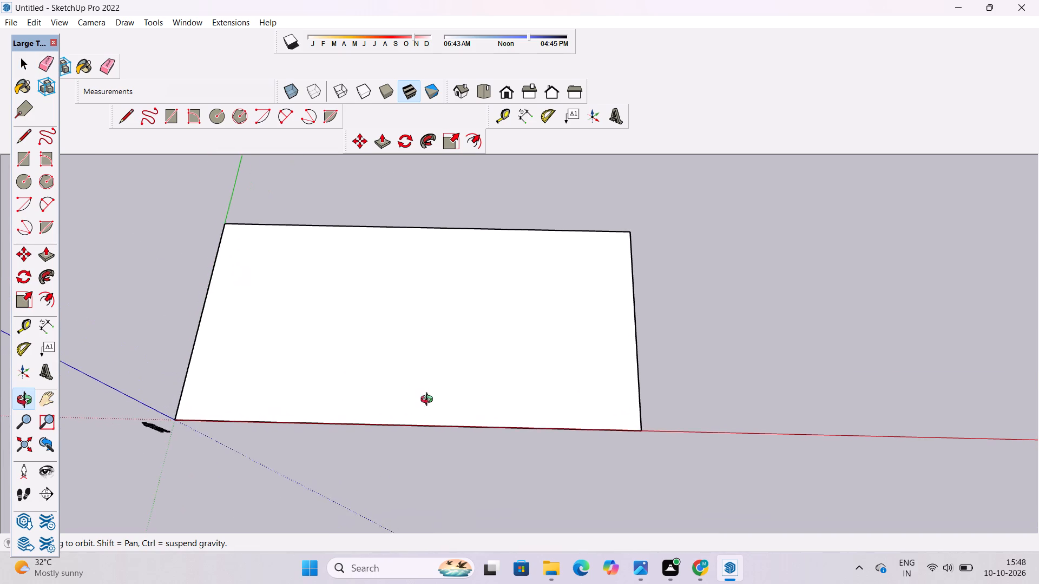
scroll(432, 401, down, 4)
shift+drag(433, 399, 398, 410)
scroll(370, 368, up, 9)
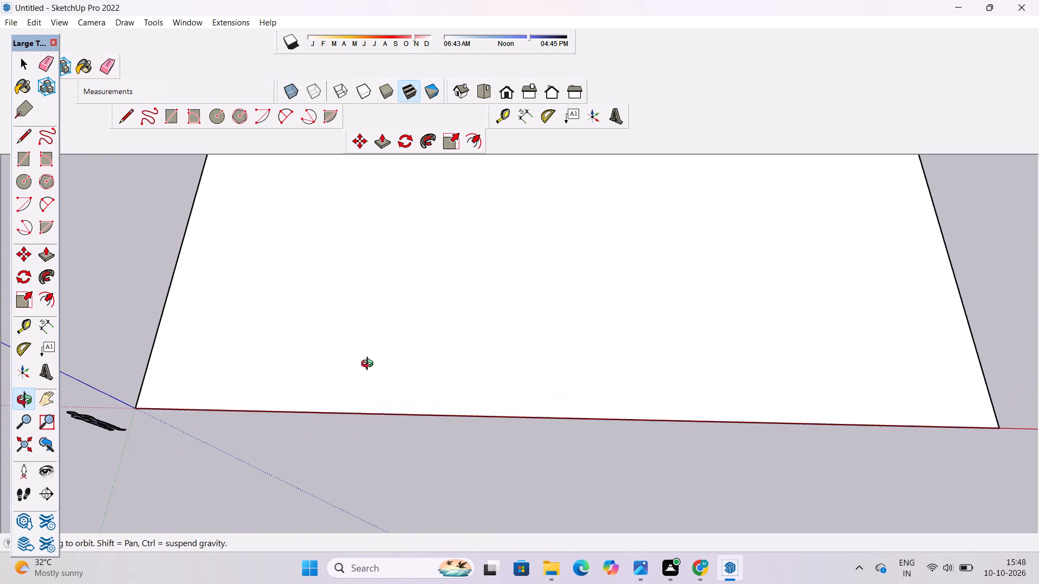
scroll(370, 359, down, 6)
shift+drag(370, 363, 374, 387)
shift+drag(367, 398, 369, 390)
shift+scroll(369, 389, up, 2)
drag(347, 391, 352, 372)
scroll(352, 371, down, 4)
drag(374, 386, 357, 410)
shift+scroll(359, 410, up, 3)
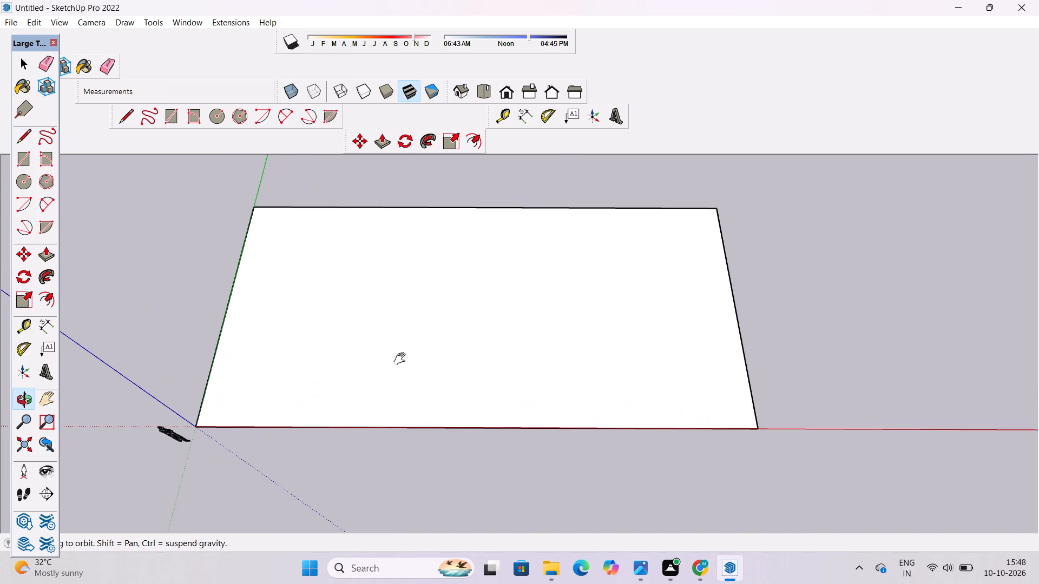
shift+drag(403, 359, 357, 382)
shift+scroll(490, 309, down, 5)
shift+drag(504, 311, 483, 368)
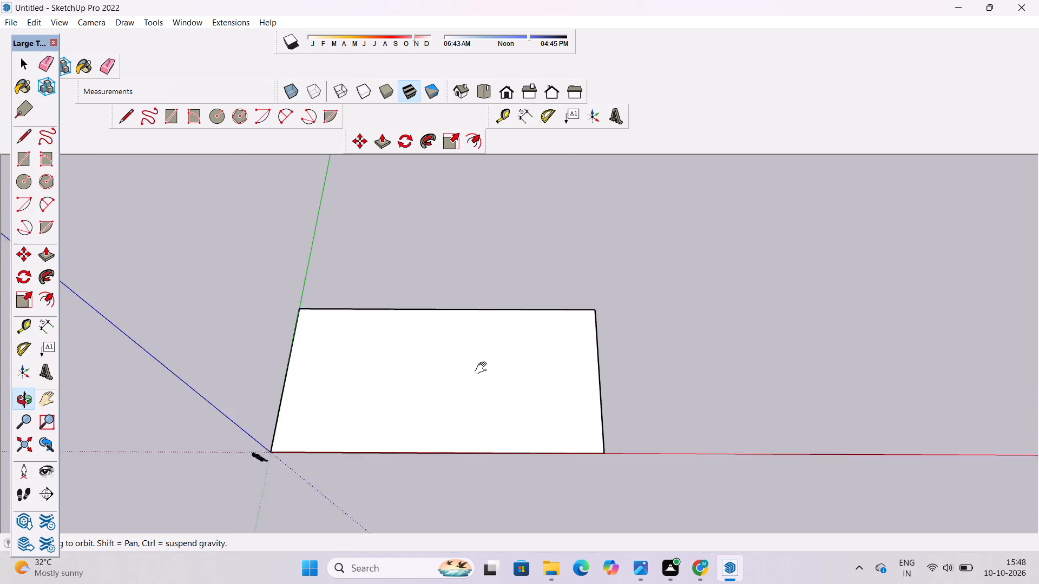
shift+drag(483, 368, 480, 373)
shift+scroll(448, 394, up, 6)
shift+drag(448, 394, 416, 330)
shift+drag(416, 329, 426, 373)
shift+drag(430, 397, 430, 376)
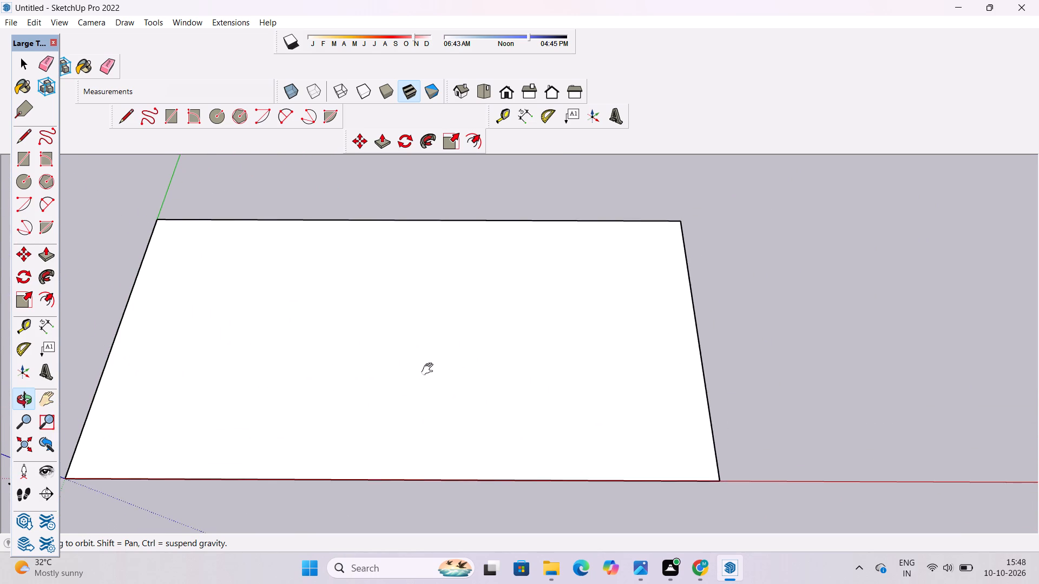
shift+scroll(430, 369, up, 2)
shift+scroll(429, 369, down, 5)
shift+drag(467, 375, 452, 382)
key(space)
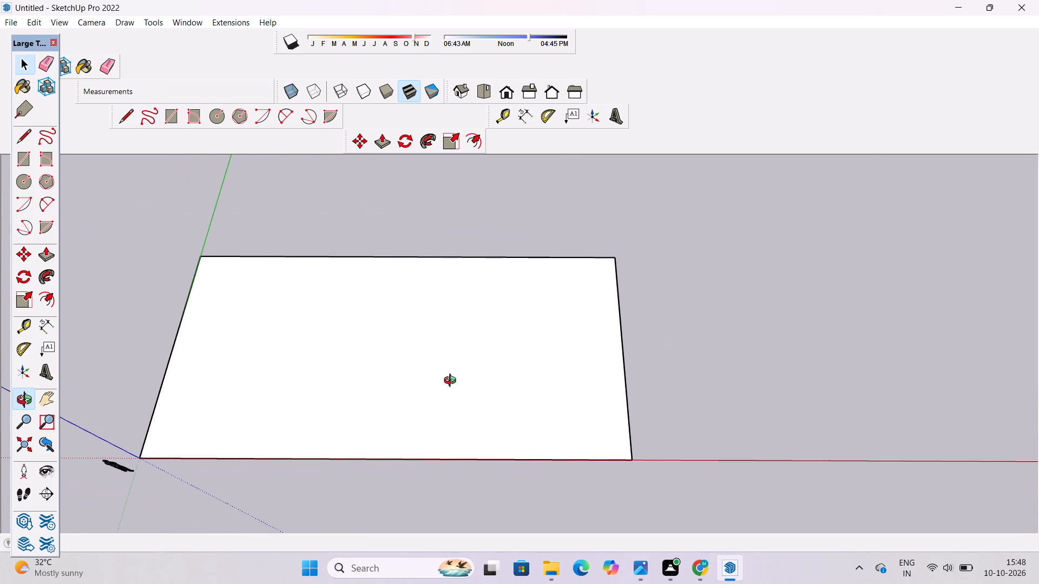
Move the face's outer edge opposite the green axis another 10' outward along the red axis.
scroll(409, 377, up, 1)
scroll(409, 377, down, 2)
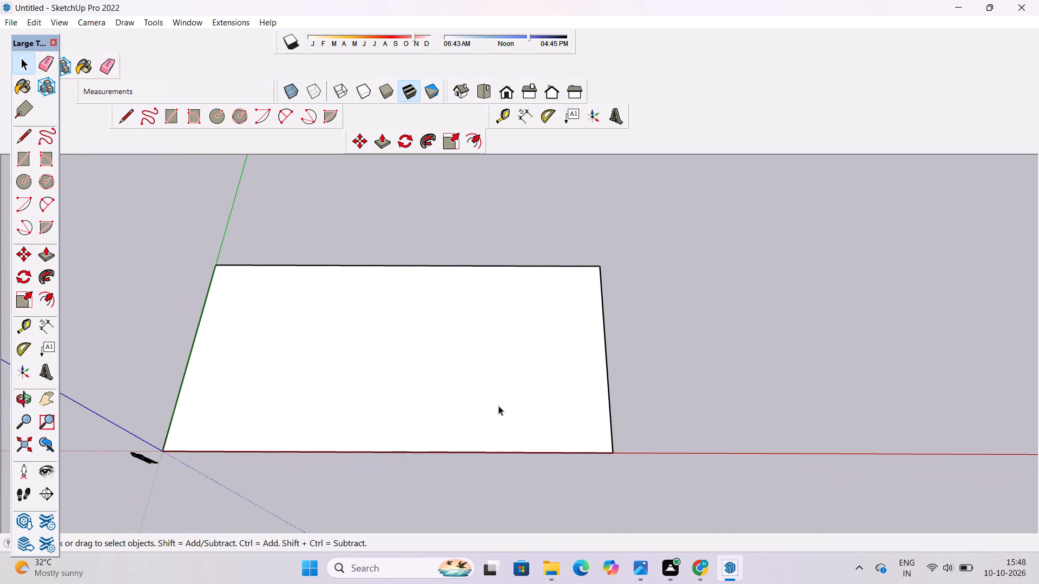
click(604, 335)
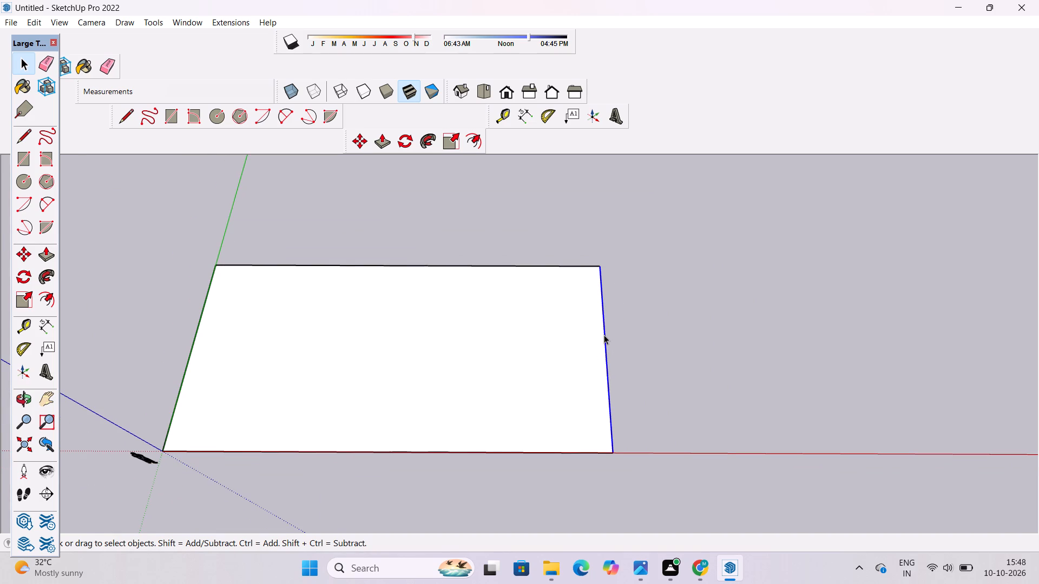
key(m)
click(606, 351)
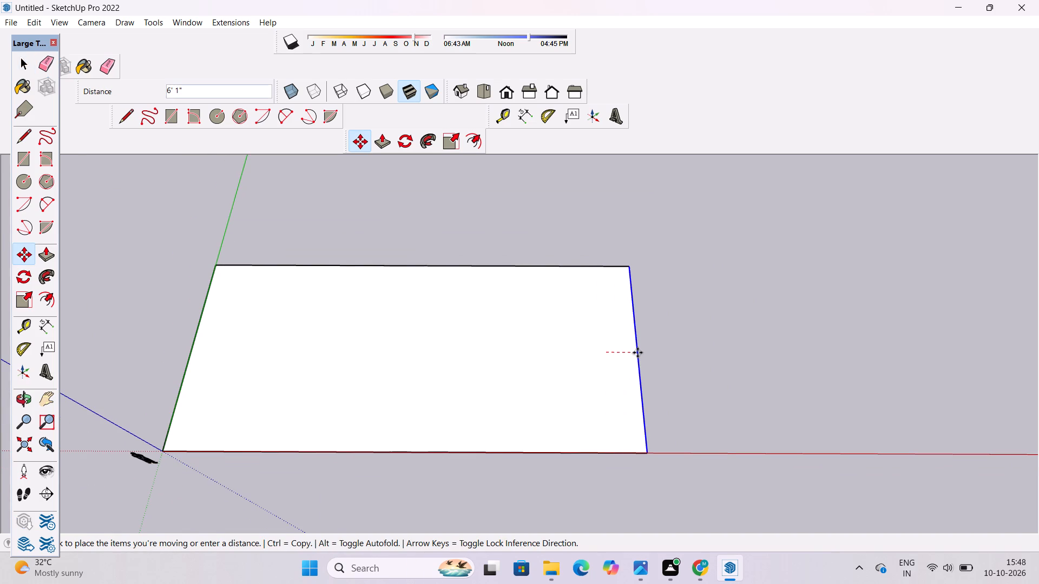
text(10')
key(Return)
key(space)
click(802, 346)
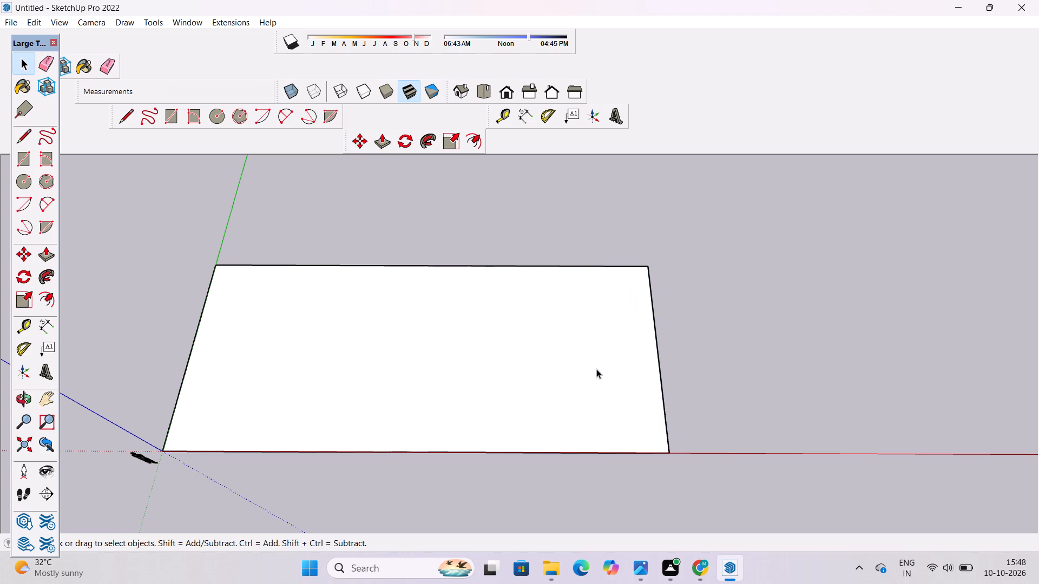
Move the face's far edge, parallel to the red axis, 10' outward along the green axis.
click(527, 267)
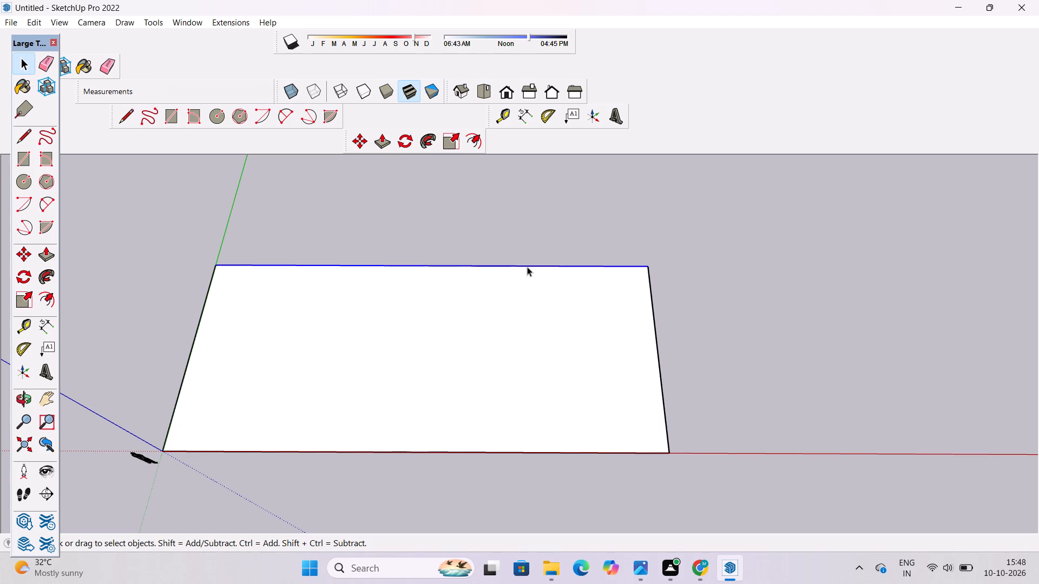
key(m)
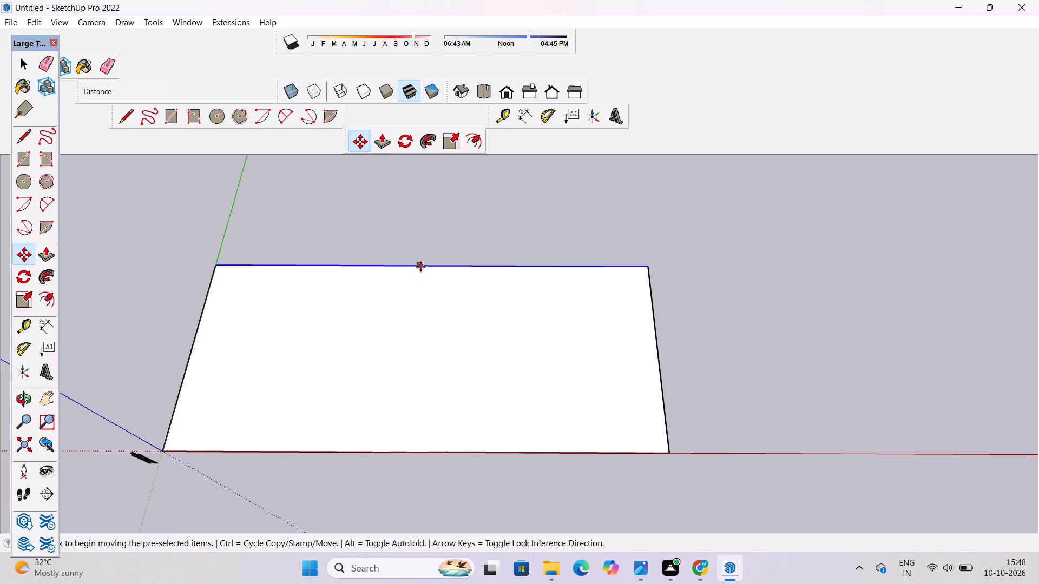
scroll(409, 270, up, 2)
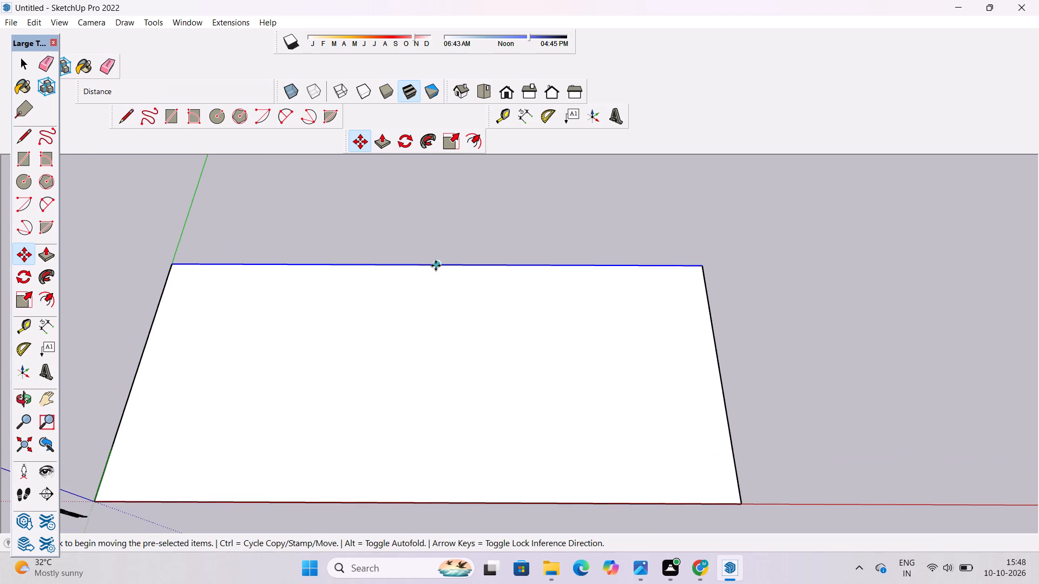
click(436, 266)
text(10')
key(Return)
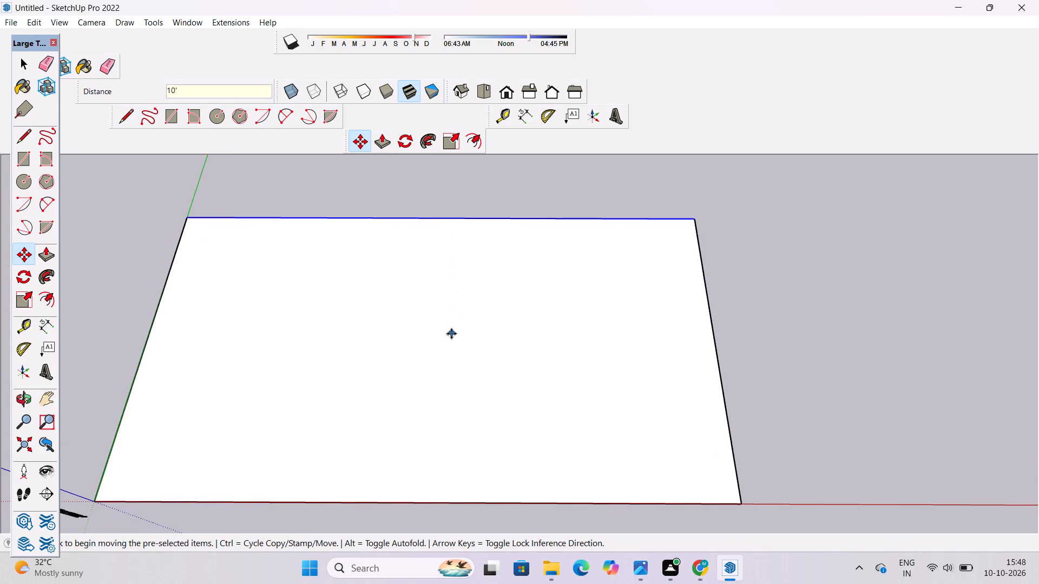
key(space)
click(793, 320)
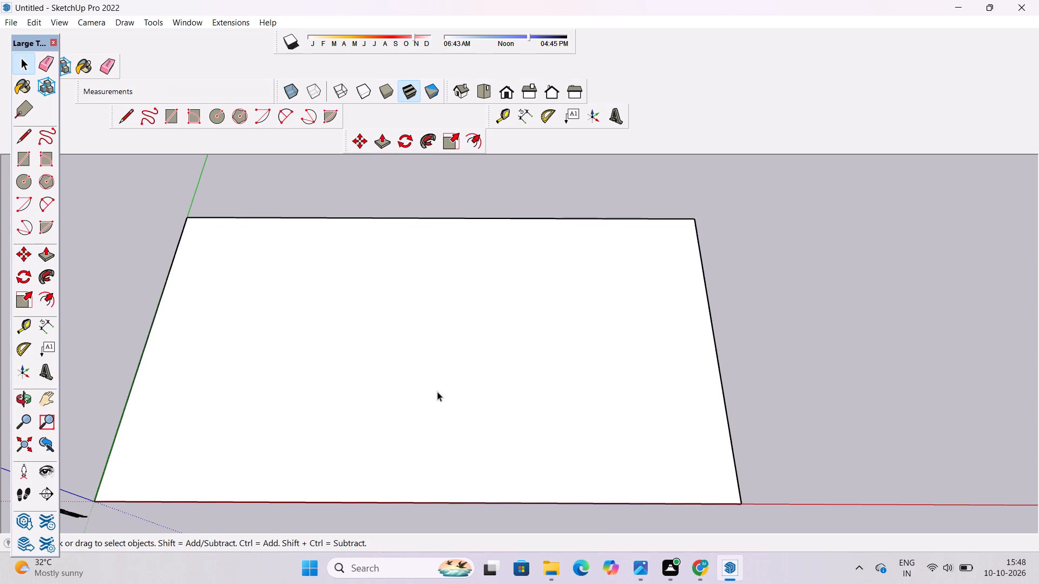
Move the face's outer edge opposite the green axis a further 20' outward along the red axis.
scroll(437, 391, down, 1)
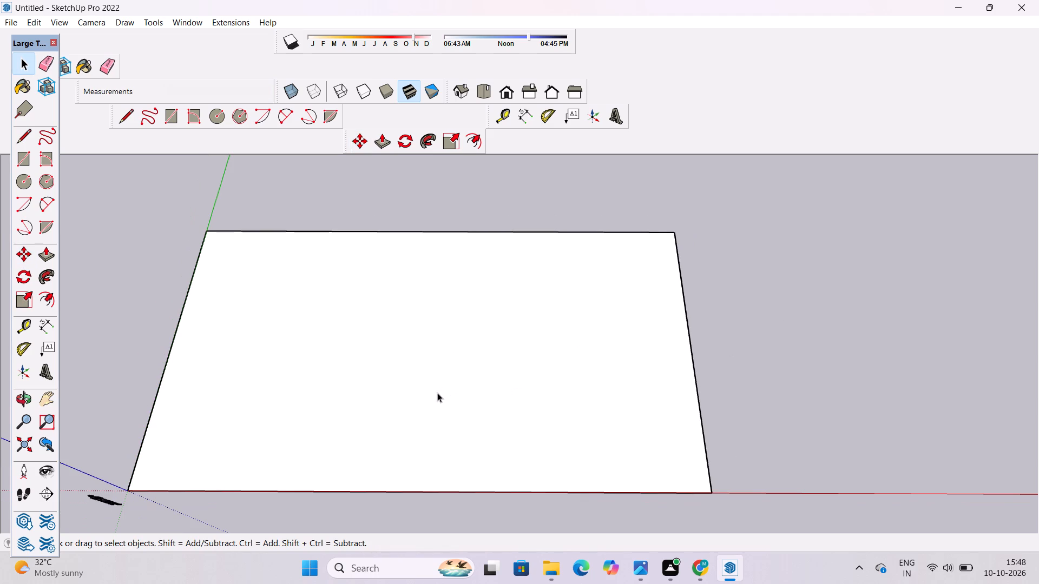
scroll(437, 393, up, 1)
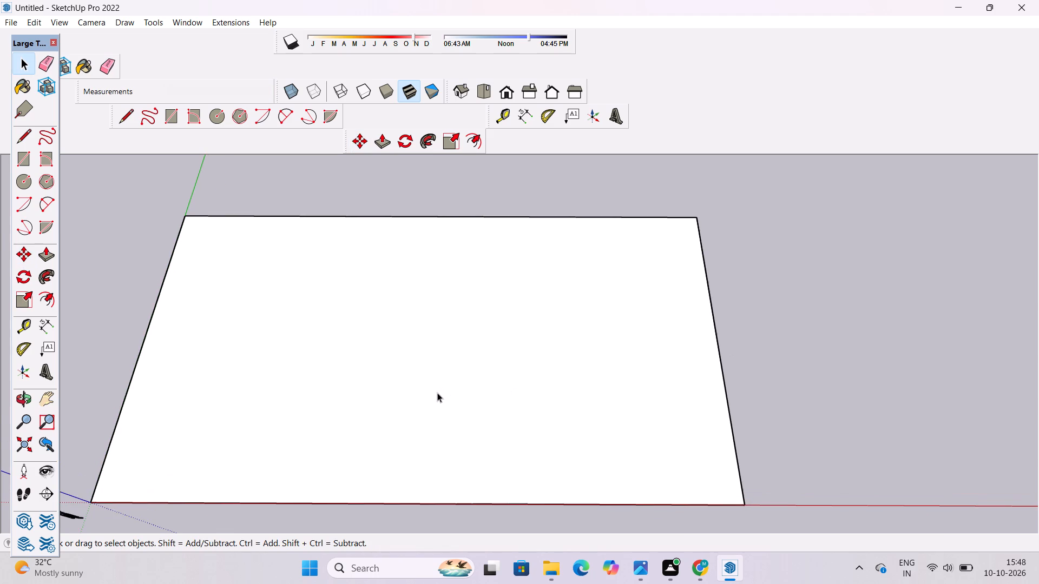
scroll(437, 393, down, 4)
scroll(329, 396, down, 4)
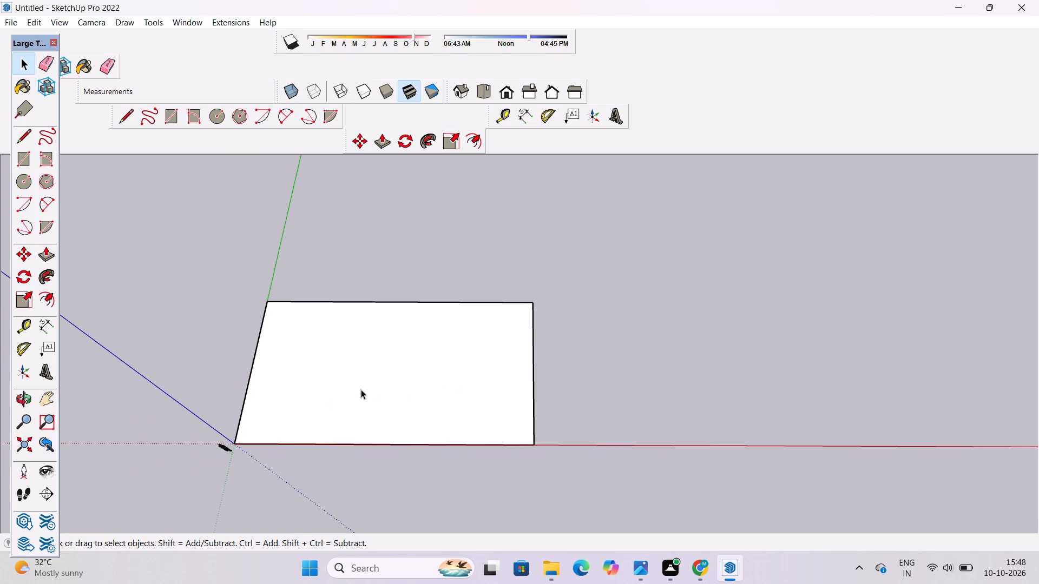
scroll(510, 404, up, 3)
click(541, 336)
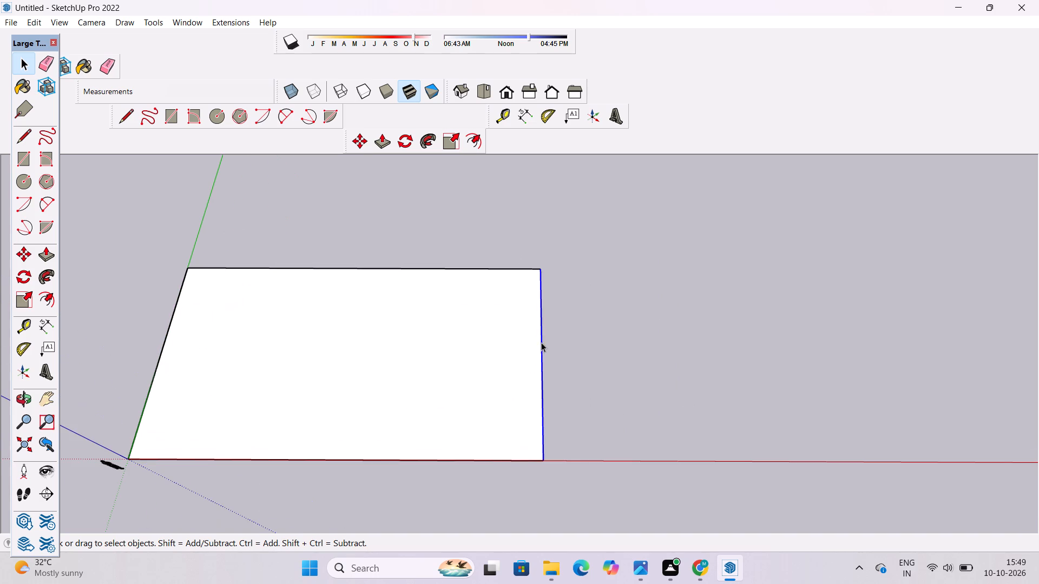
click(22, 250)
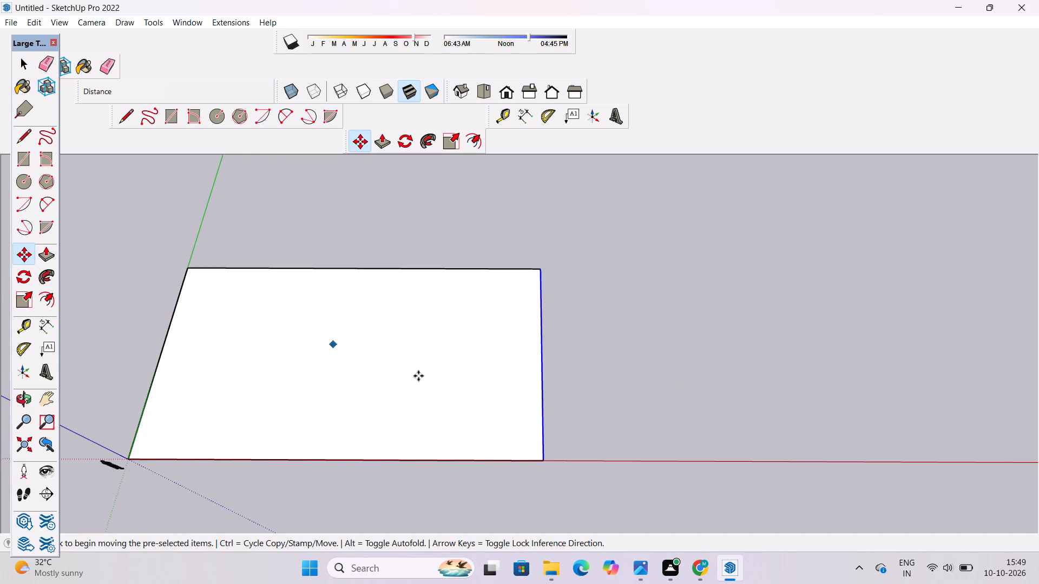
click(541, 359)
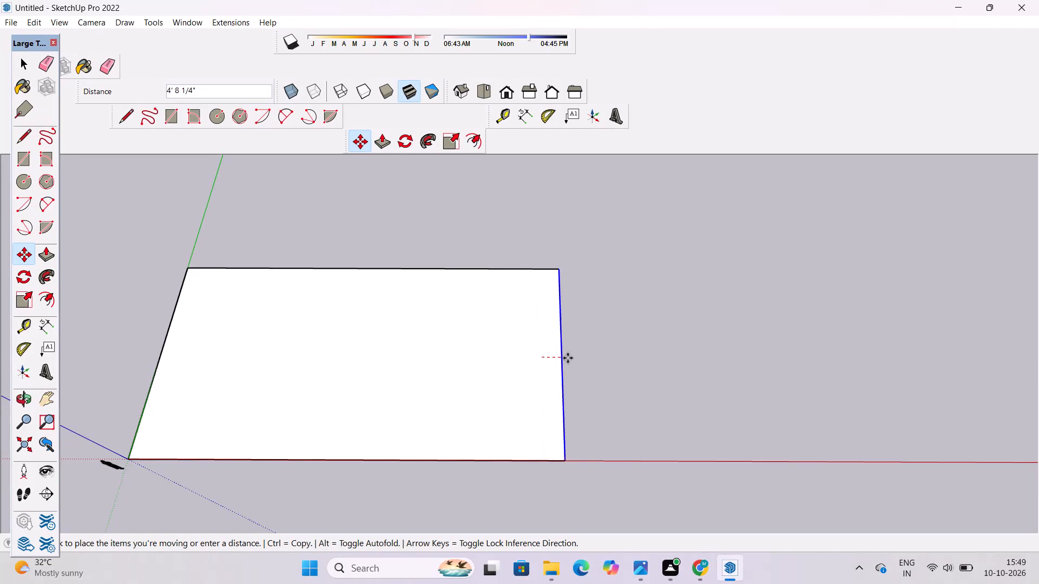
text(20')
key(Return)
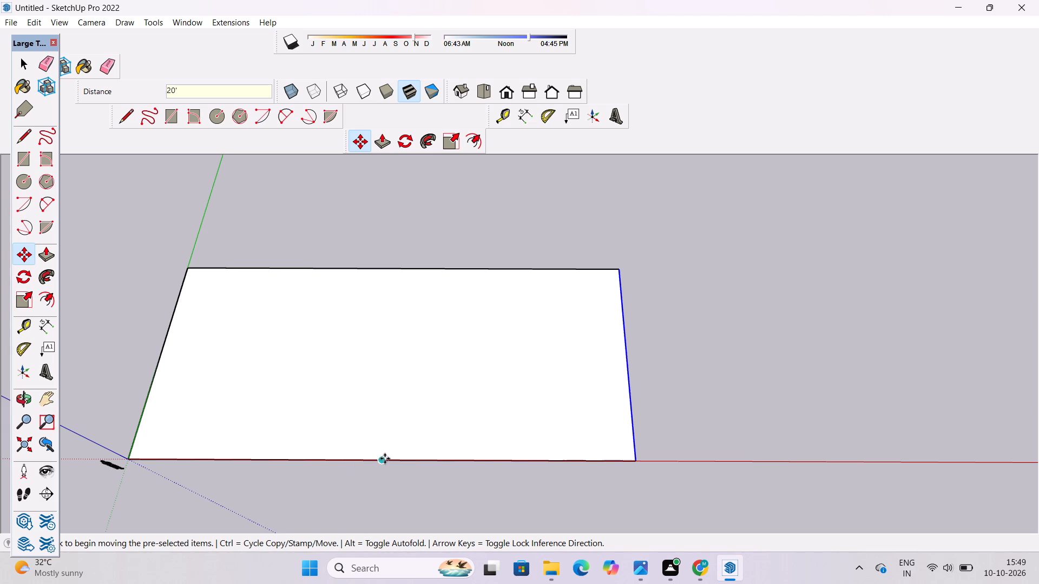
key(space)
click(709, 359)
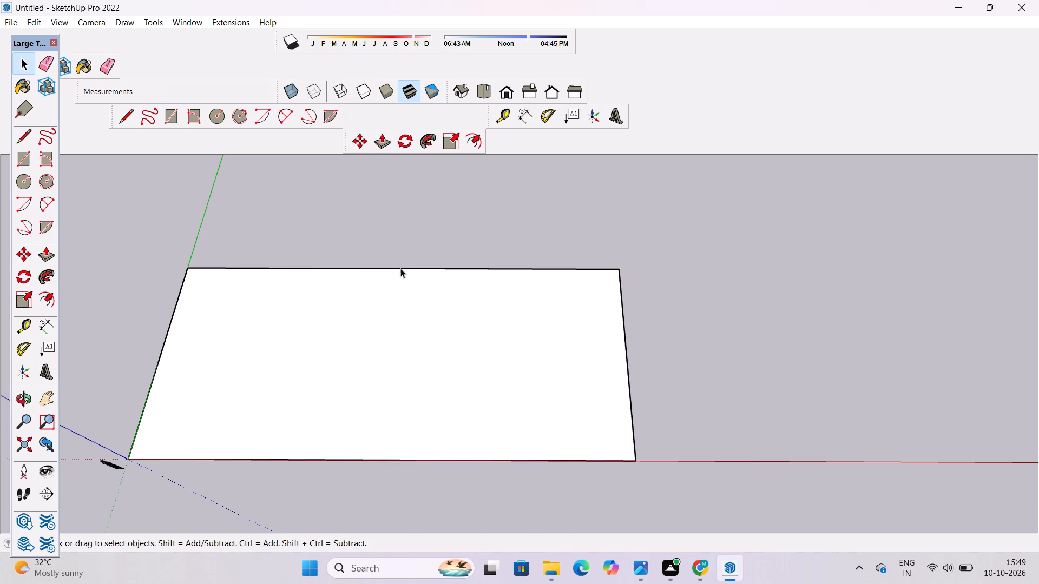
Move the far edge opposite the red axis another 10' outward along the green axis.
click(402, 267)
click(403, 268)
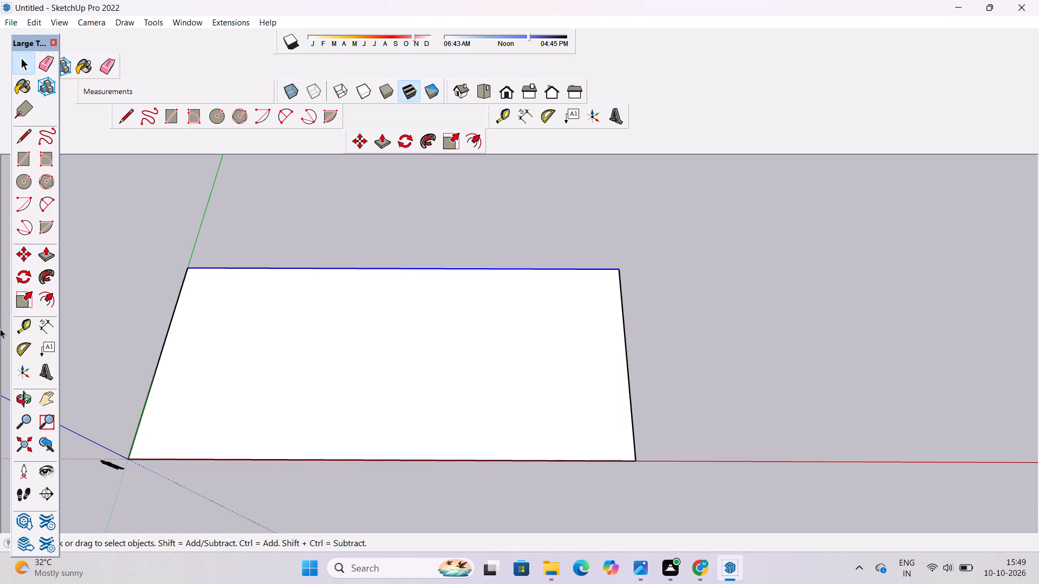
click(24, 245)
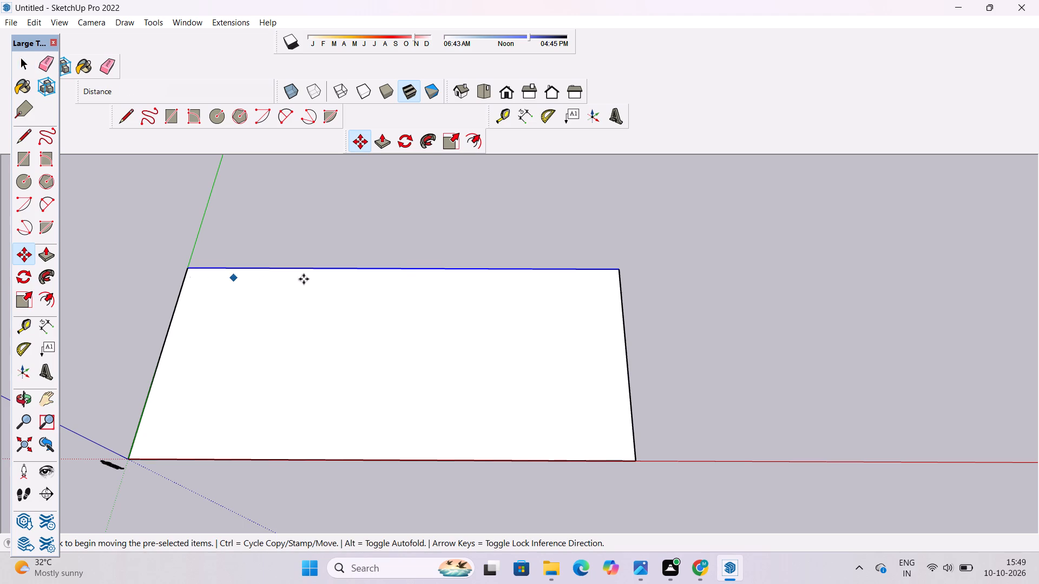
click(404, 268)
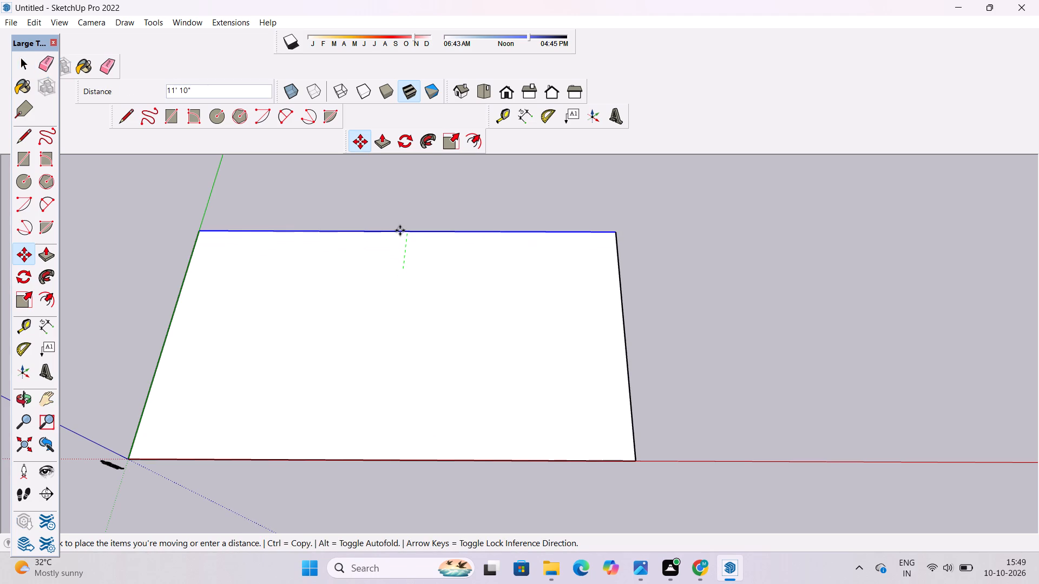
text(10')
key(Return)
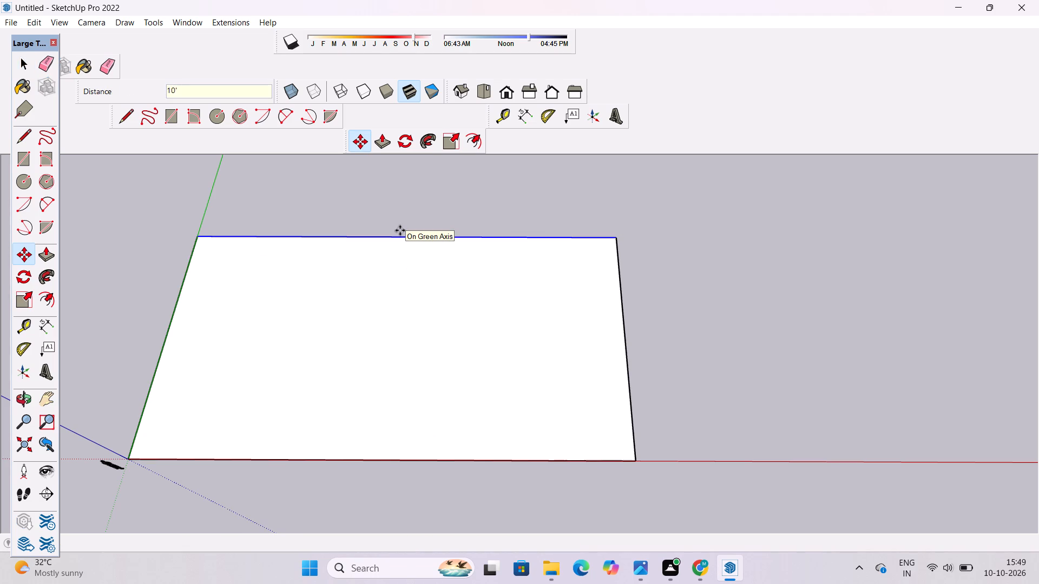
key(space)
click(652, 267)
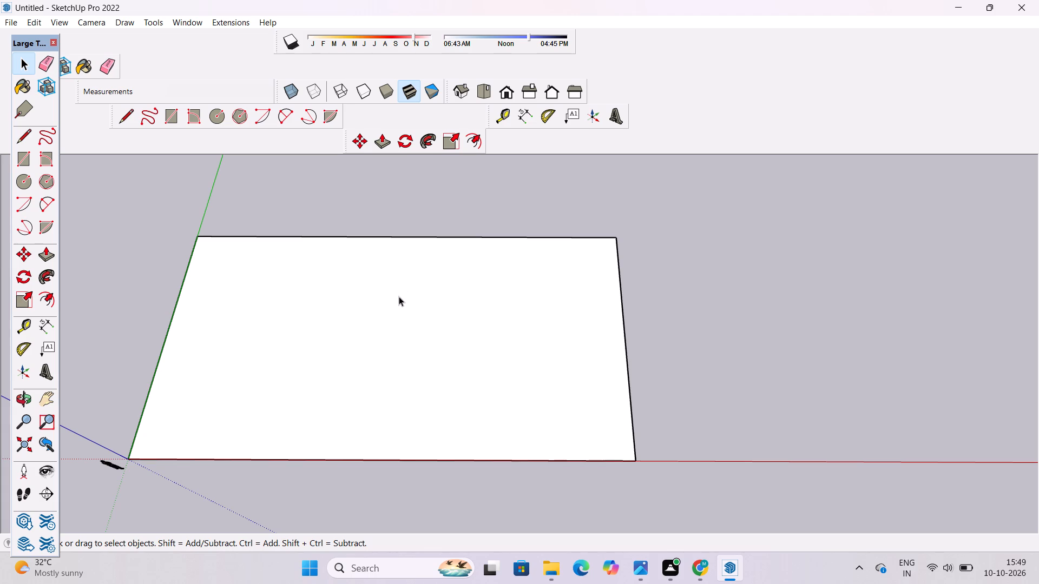
scroll(399, 296, down, 1)
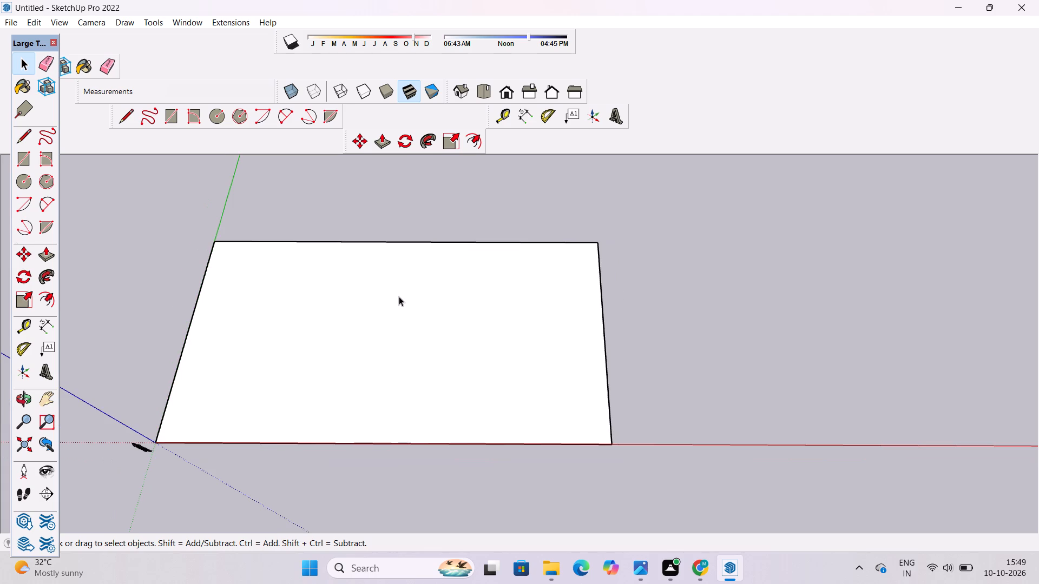
Move the face's outer edge opposite the green axis 5' outward along the red axis.
click(729, 288)
scroll(450, 421, down, 1)
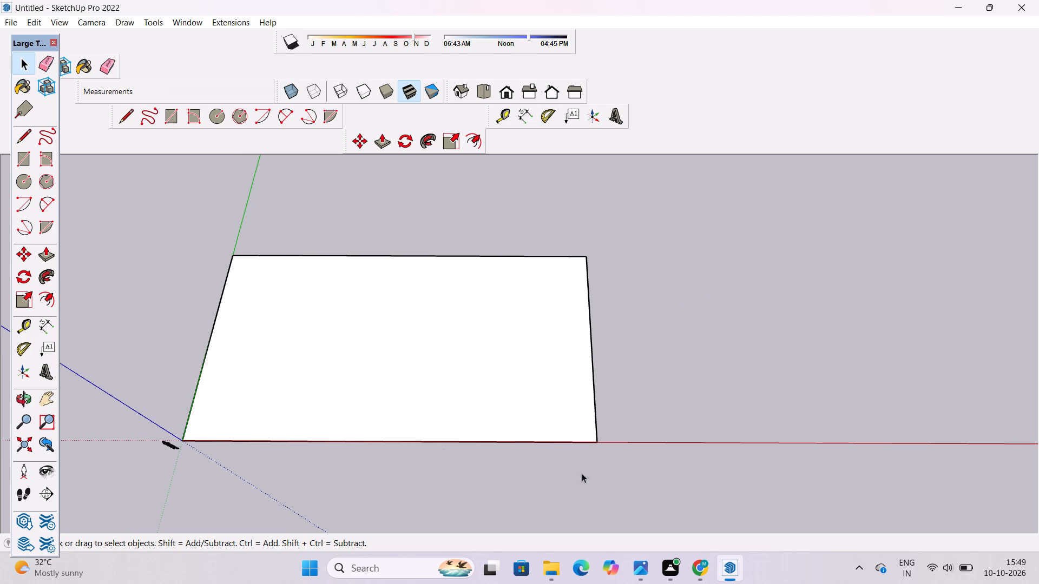
scroll(593, 442, up, 1)
key(space)
scroll(593, 440, down, 2)
scroll(594, 371, up, 1)
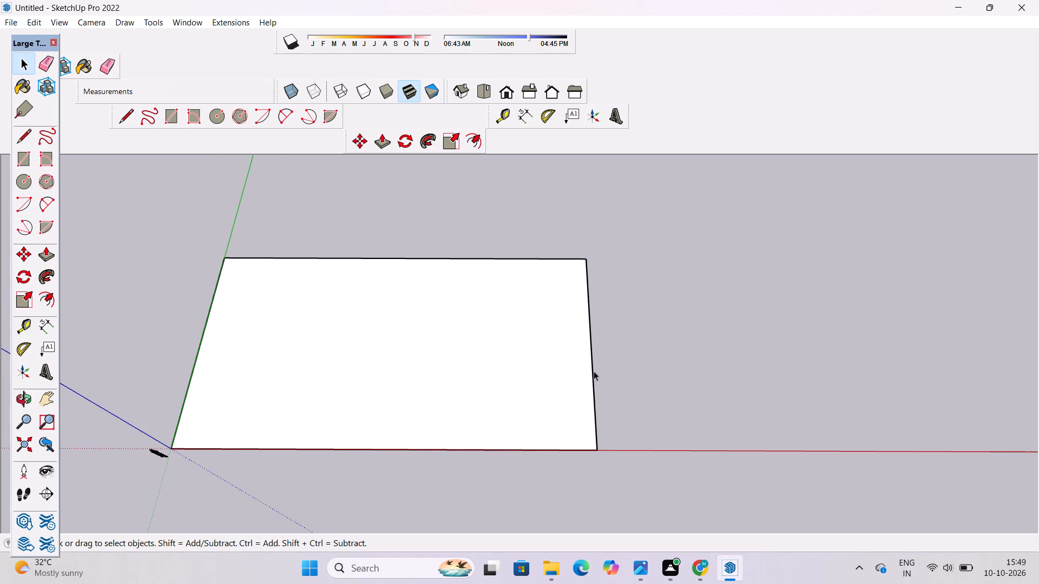
click(592, 361)
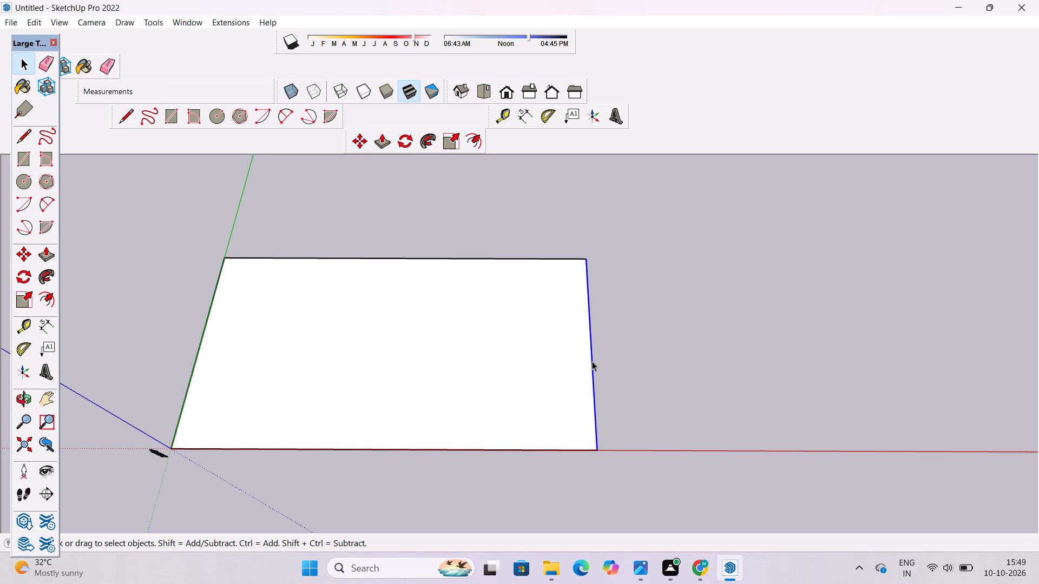
key(m)
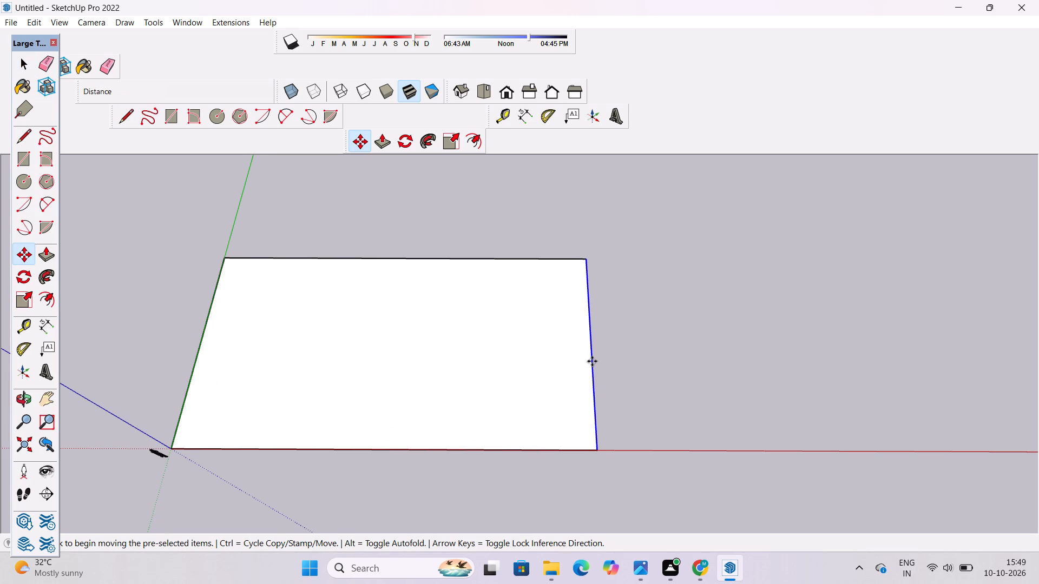
scroll(592, 361, up, 1)
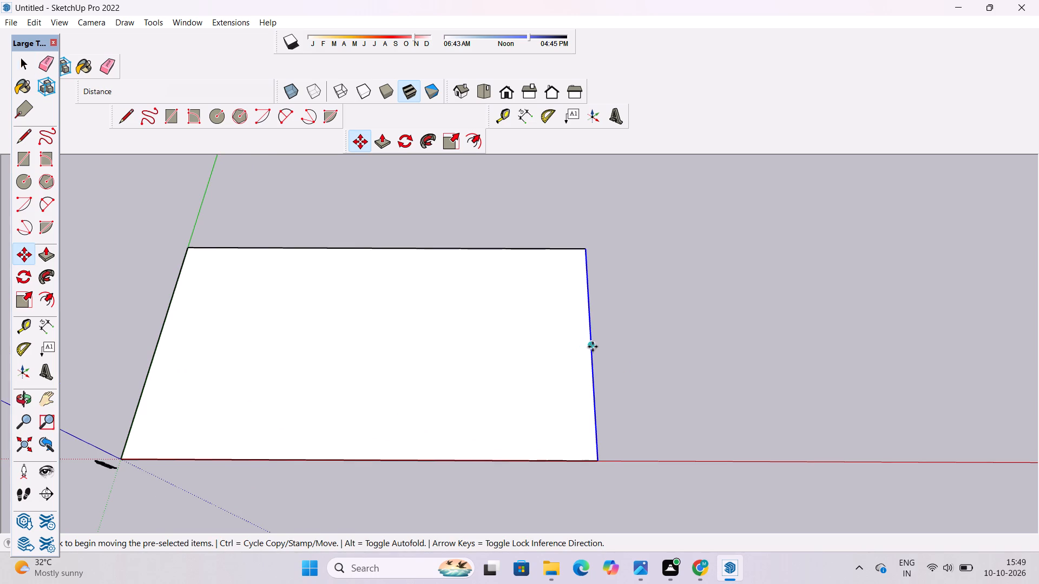
click(593, 347)
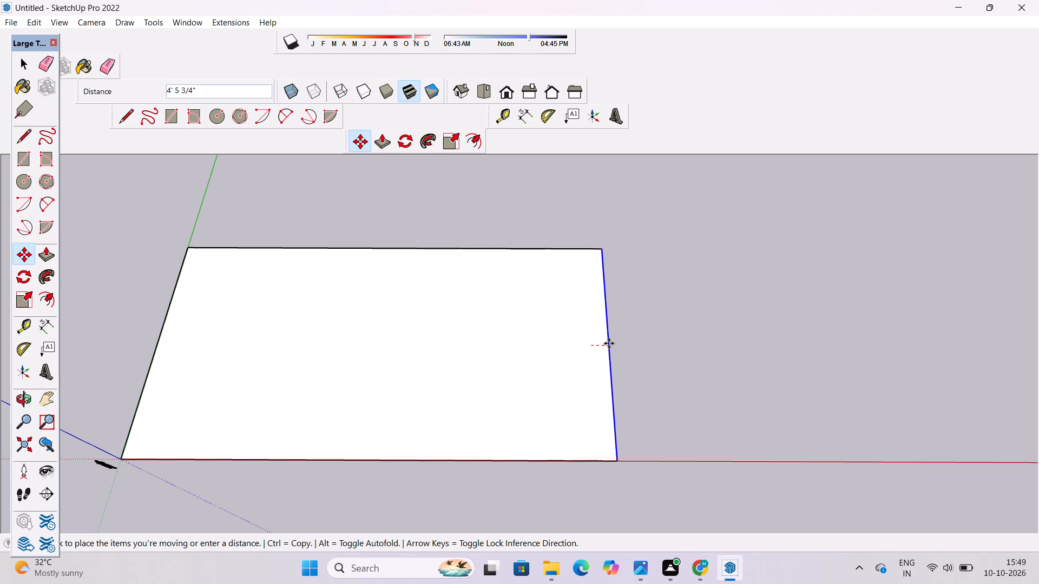
text(5')
key(Return)
key(space)
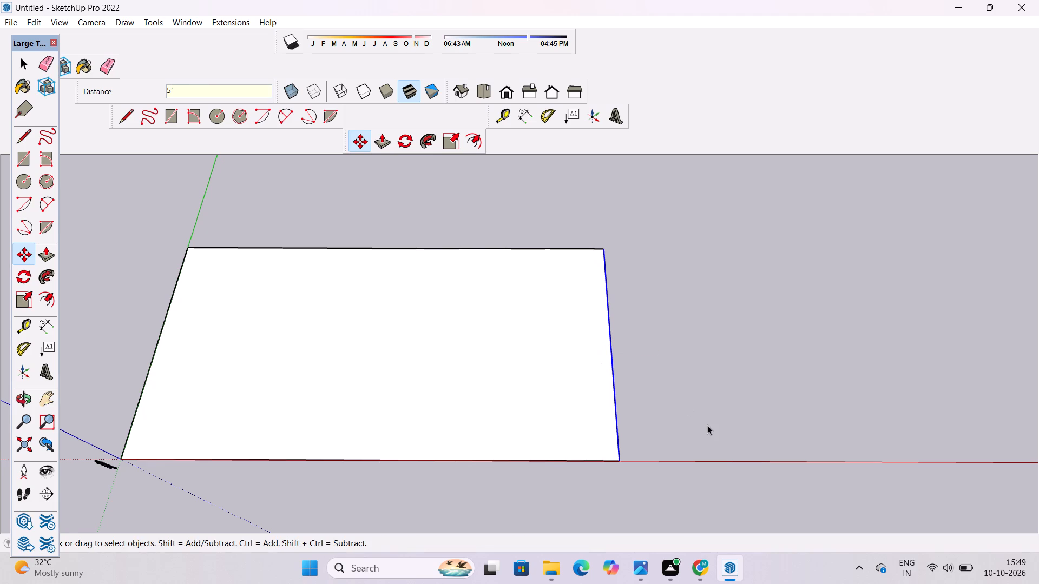
click(707, 425)
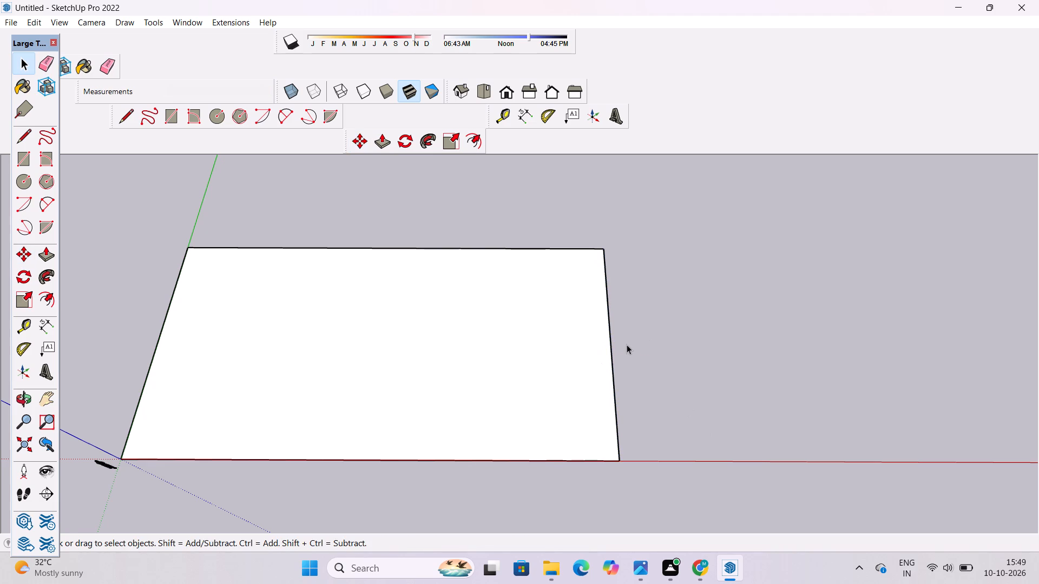
Move the face's far edge, opposite the red axis, 5' outward along the green axis.
scroll(484, 393, down, 1)
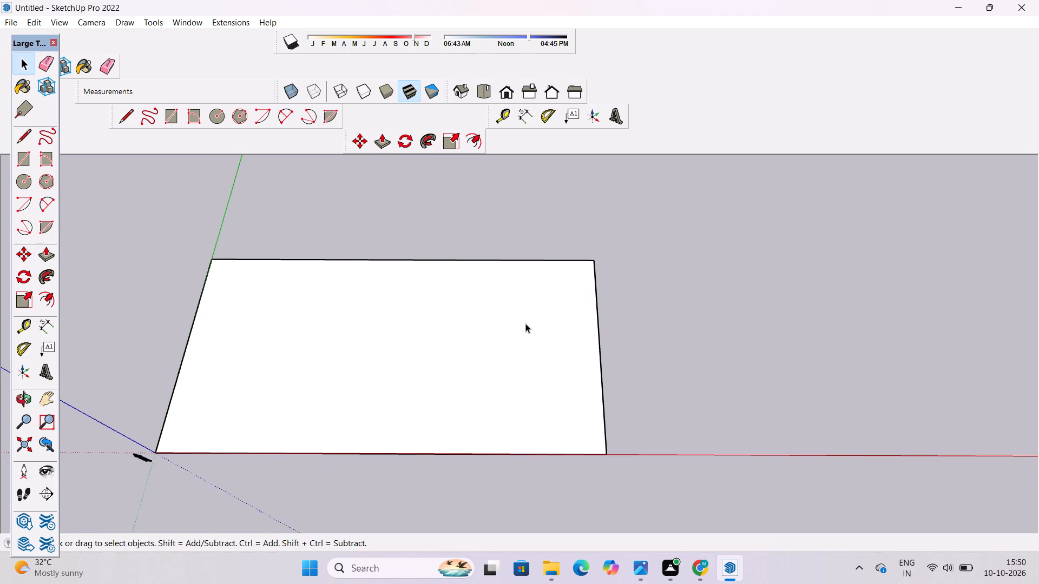
scroll(527, 302, up, 3)
click(549, 244)
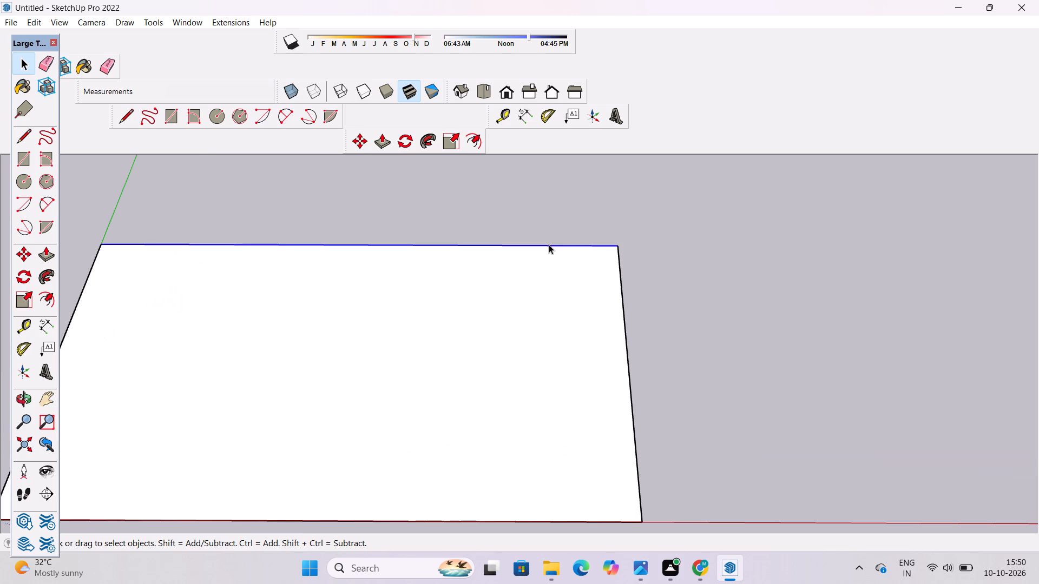
key(m)
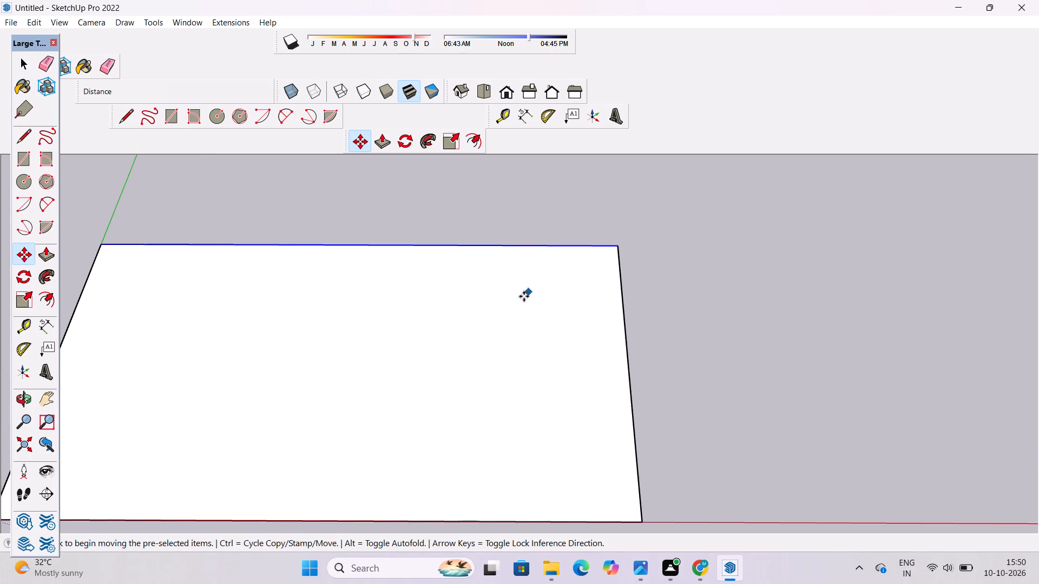
scroll(479, 343, down, 2)
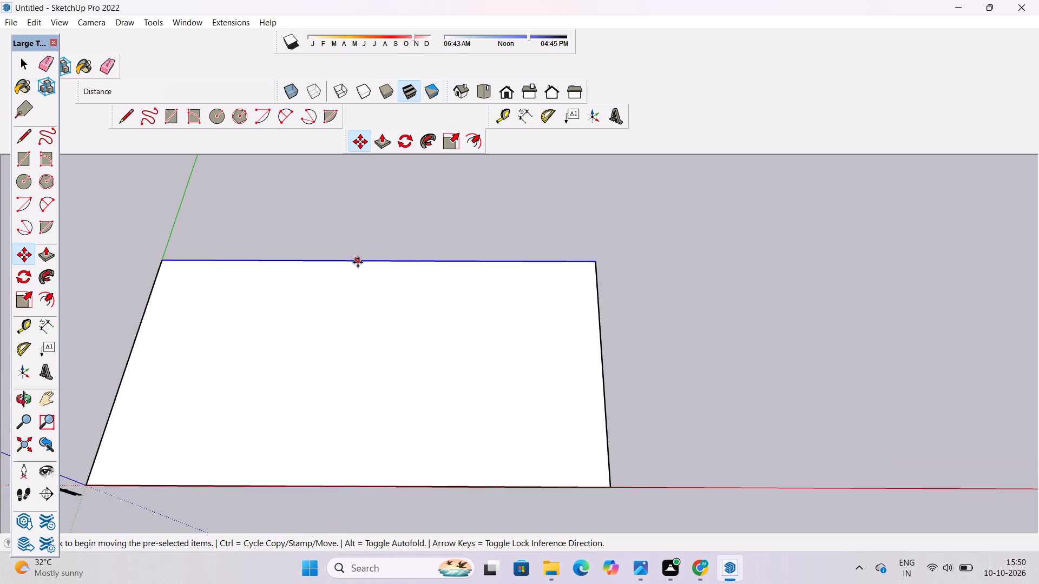
click(381, 263)
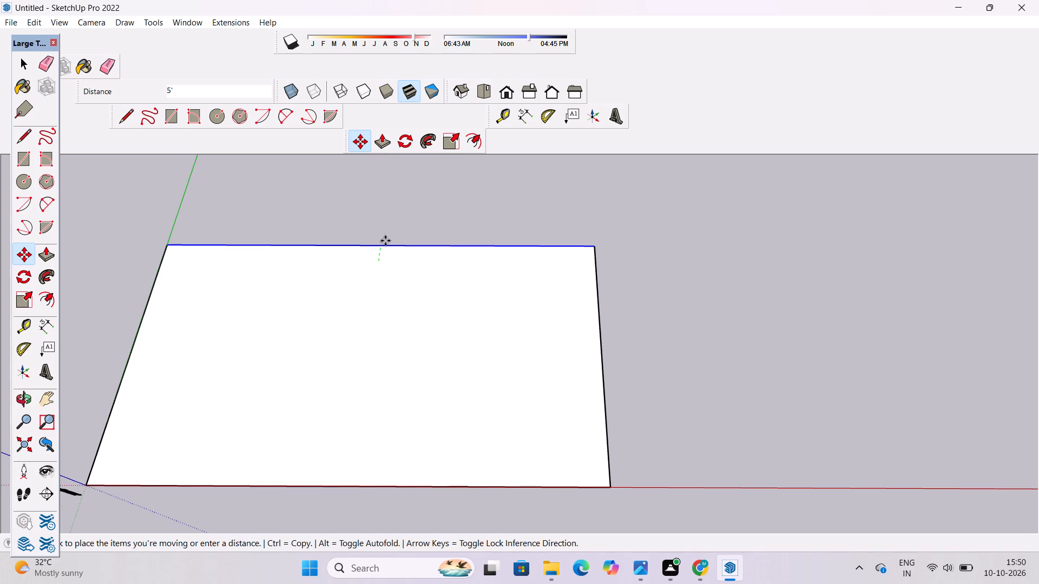
text(5')
key(Return)
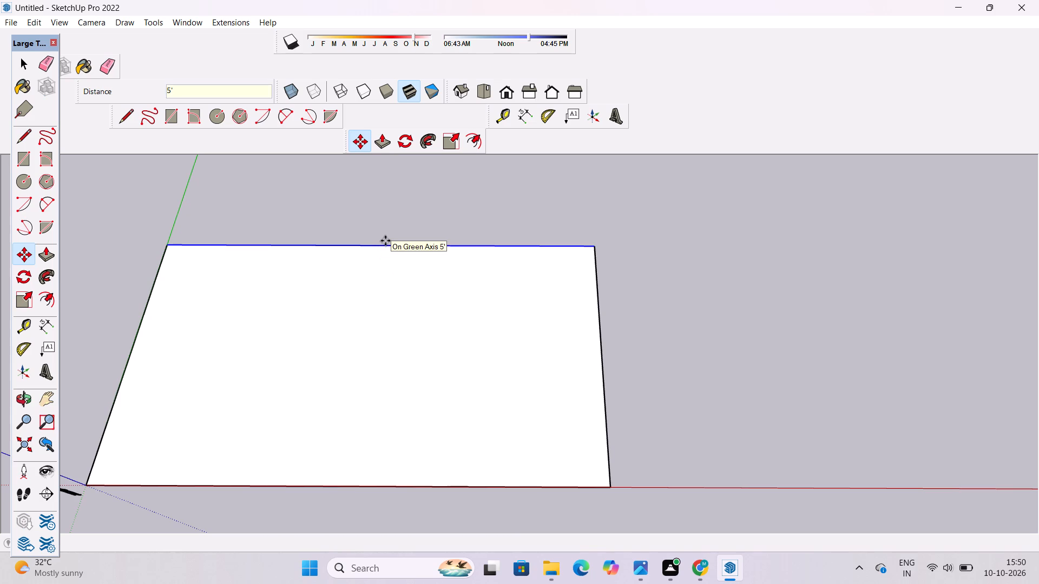
key(space)
click(713, 296)
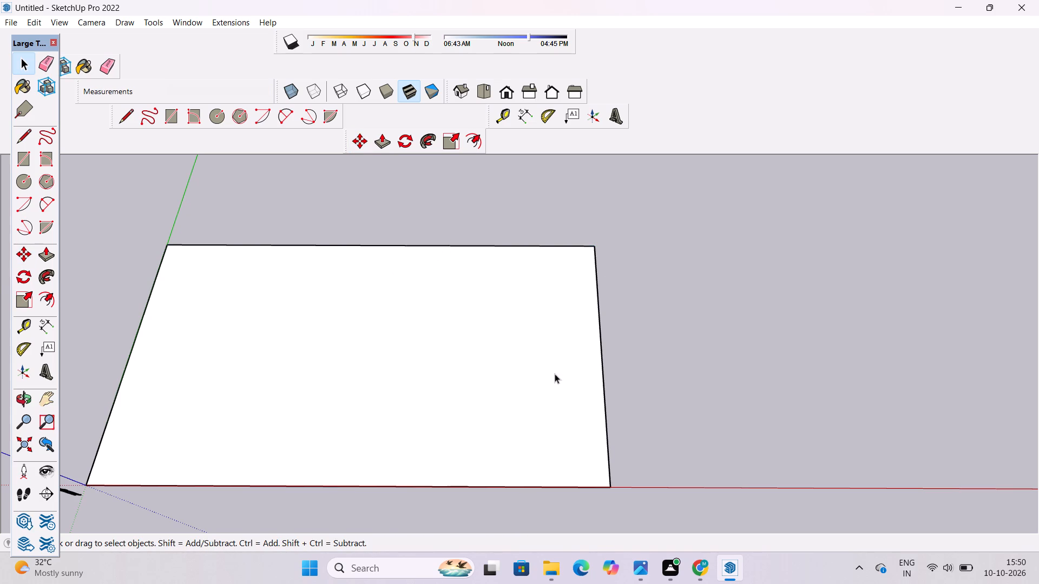
Move the face's outer edge opposite the green axis another 5' outward along the red axis.
scroll(546, 385, down, 7)
scroll(558, 407, up, 2)
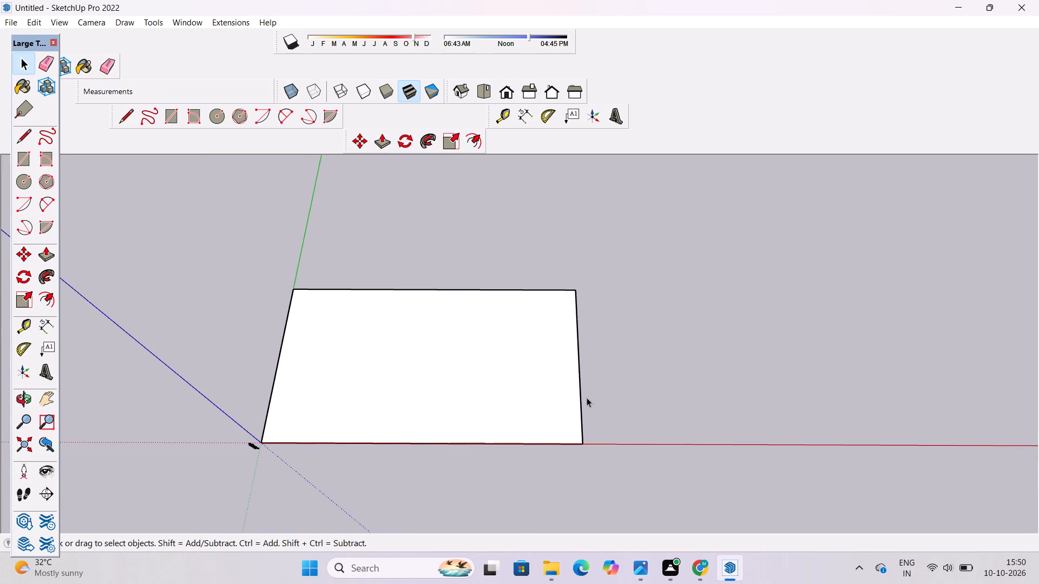
click(578, 345)
click(27, 253)
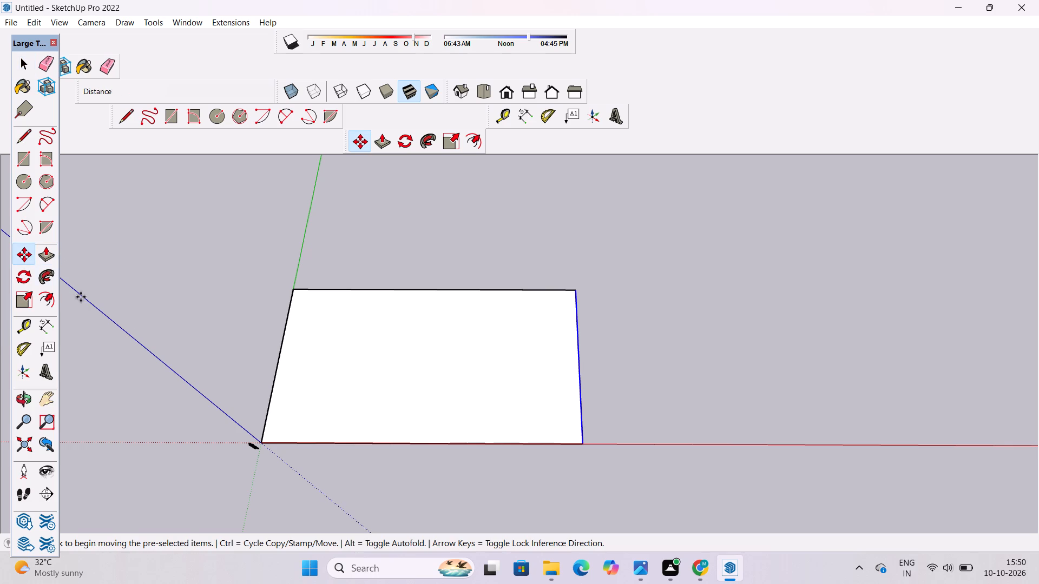
click(580, 363)
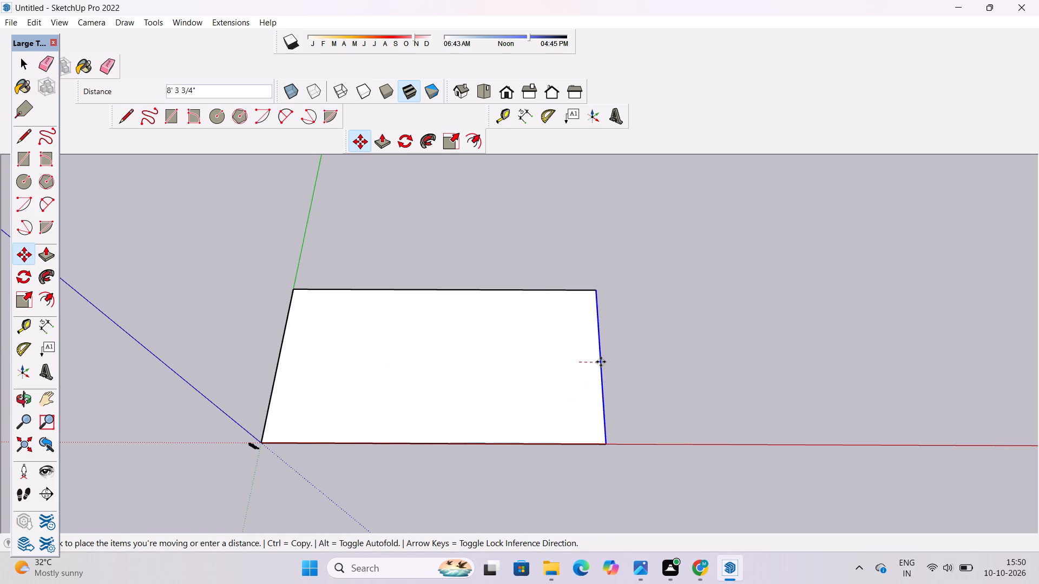
text(5')
key(Return)
key(space)
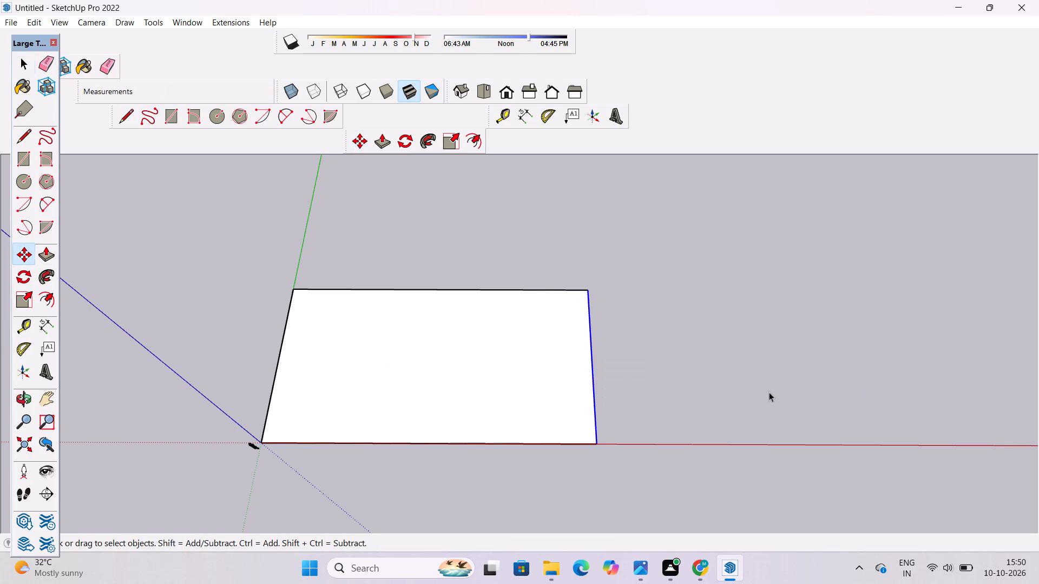
click(769, 392)
Push/Pull the enlarged rectangular face upward by 1' to form a base slab.
scroll(525, 419, up, 3)
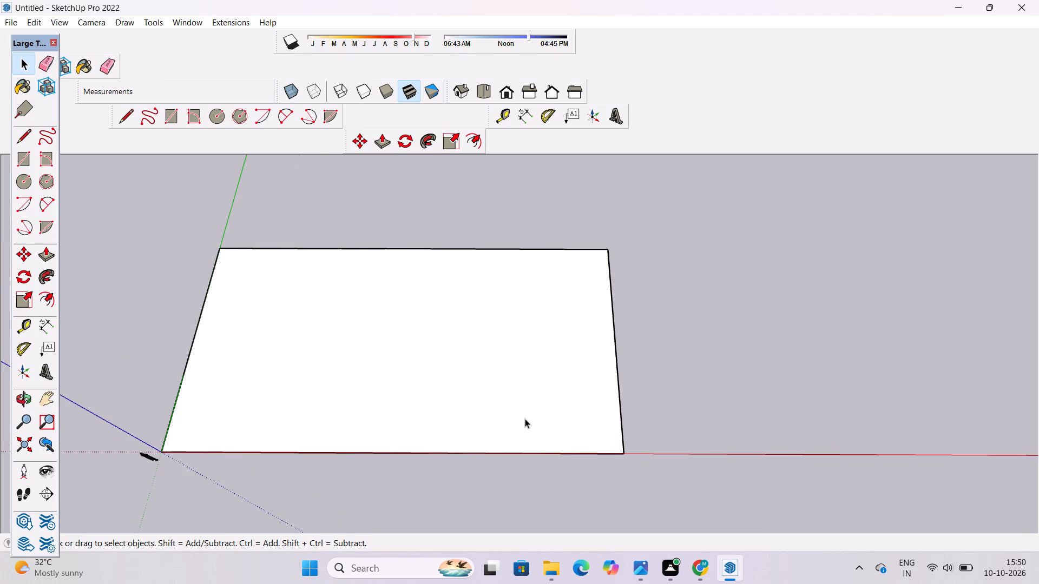
scroll(473, 419, down, 1)
scroll(486, 455, up, 2)
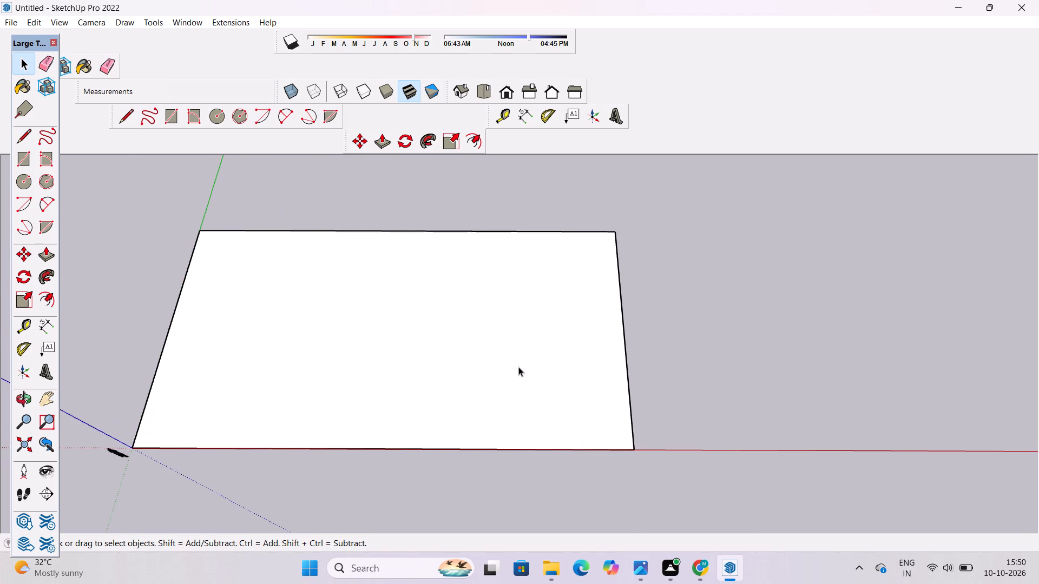
click(519, 366)
key(p)
click(519, 366)
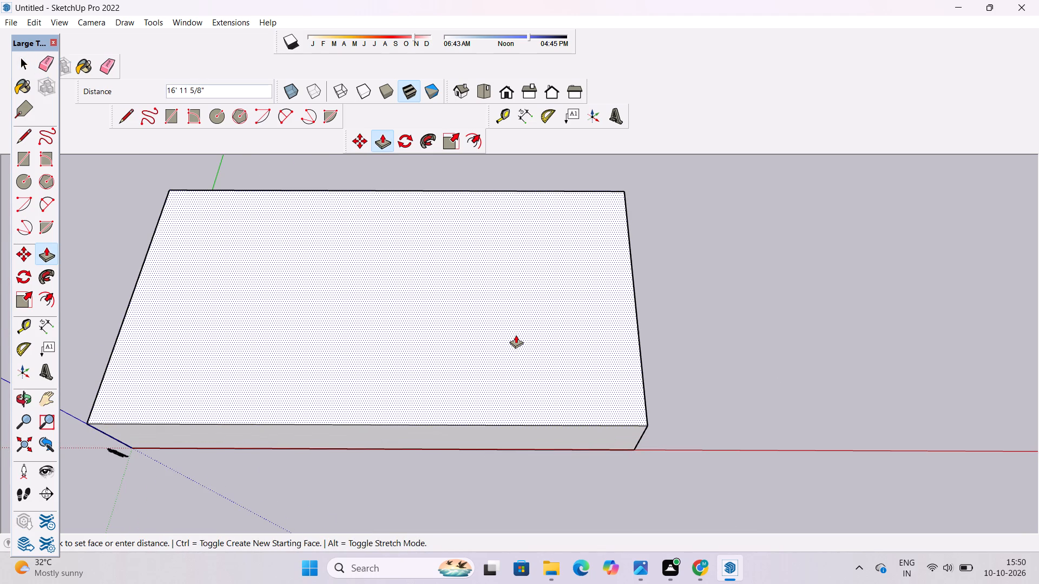
text(1')
key(Return)
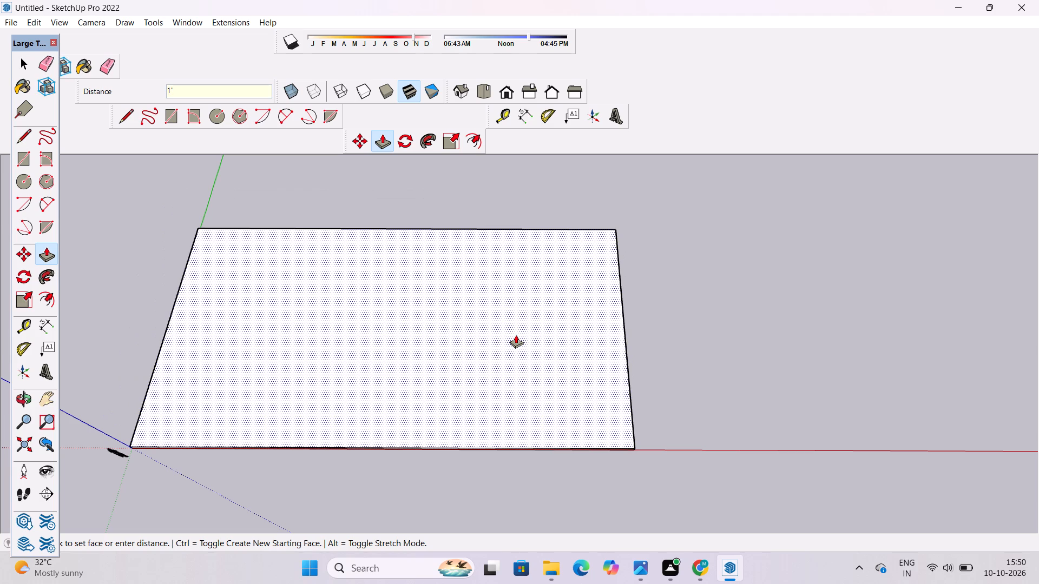
key(space)
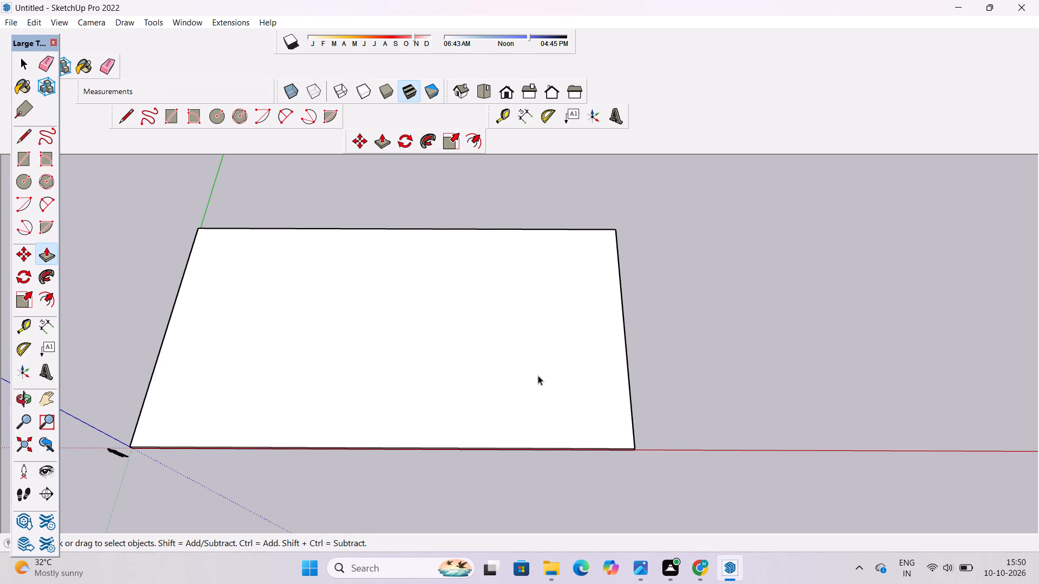
Examine the base slab's thickness and overall proportions beside the scale figure from several angles.
key(o)
drag(452, 475, 449, 445)
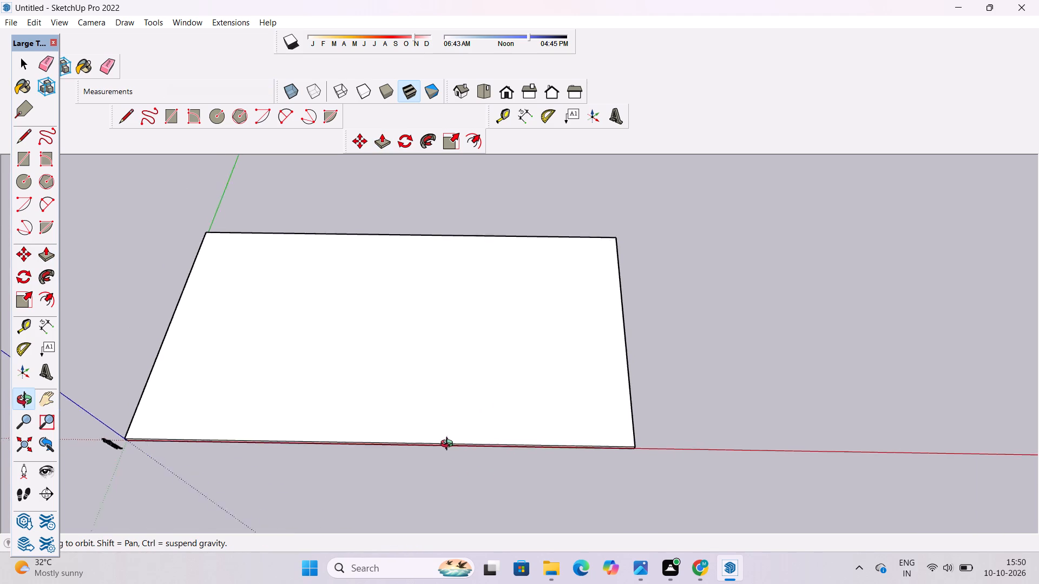
drag(449, 445, 449, 361)
scroll(267, 475, up, 2)
click(267, 464)
scroll(372, 409, down, 5)
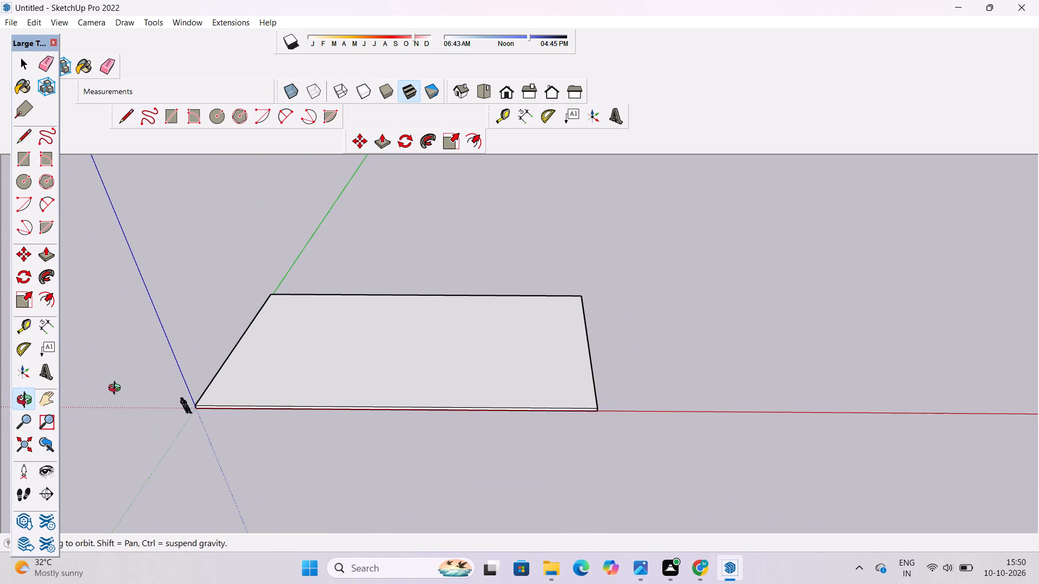
scroll(248, 396, up, 4)
scroll(196, 423, up, 6)
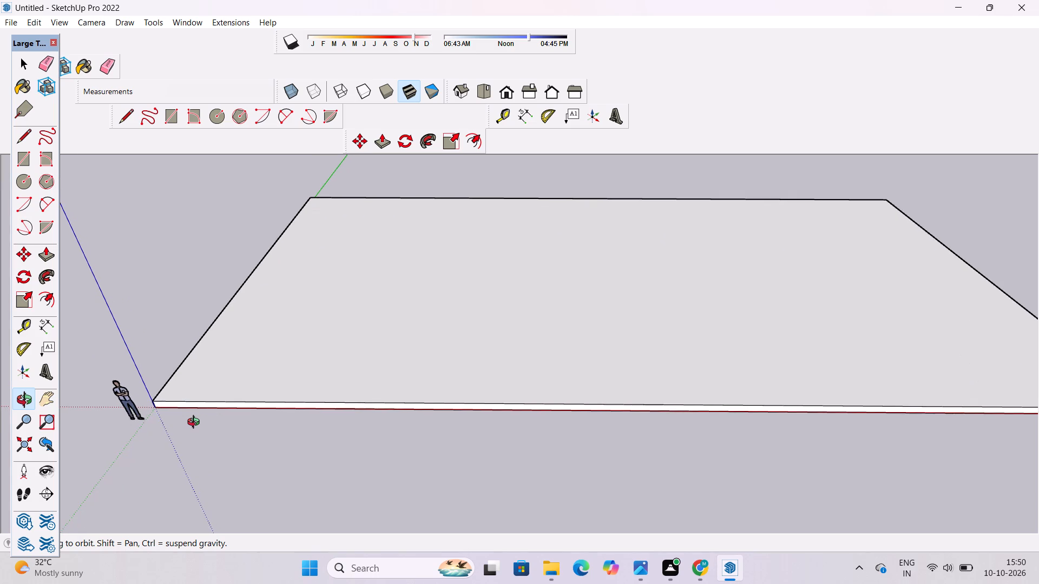
scroll(196, 423, up, 3)
scroll(196, 423, down, 5)
scroll(93, 399, down, 4)
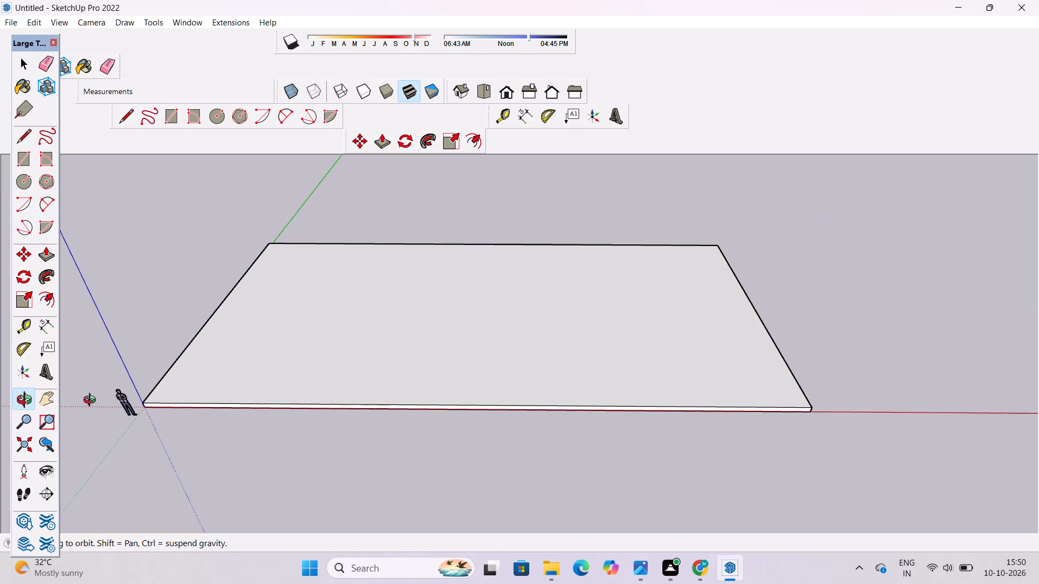
scroll(92, 401, down, 3)
scroll(278, 371, up, 3)
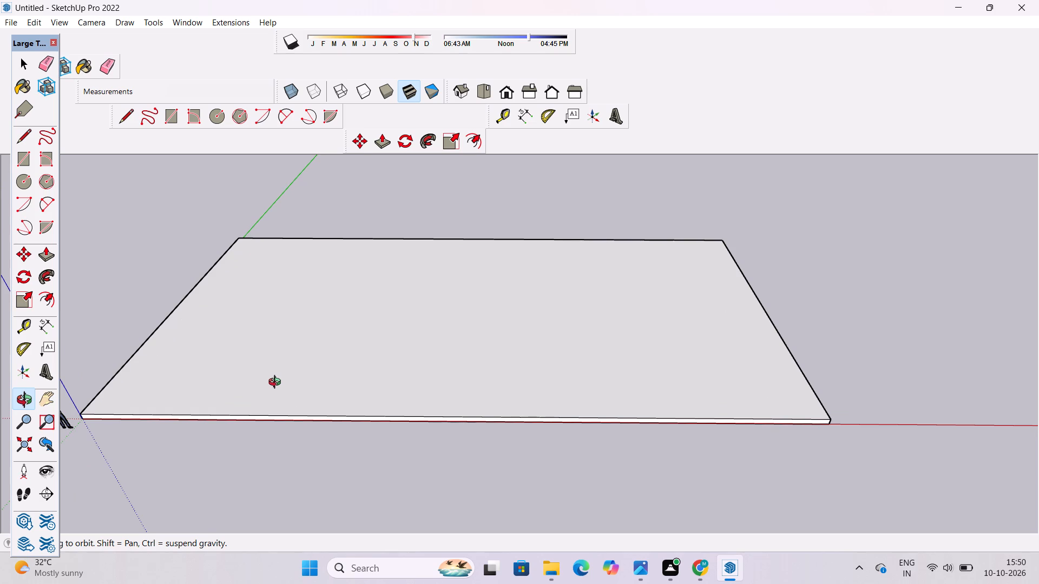
scroll(278, 384, down, 3)
drag(449, 331, 461, 379)
scroll(432, 382, down, 3)
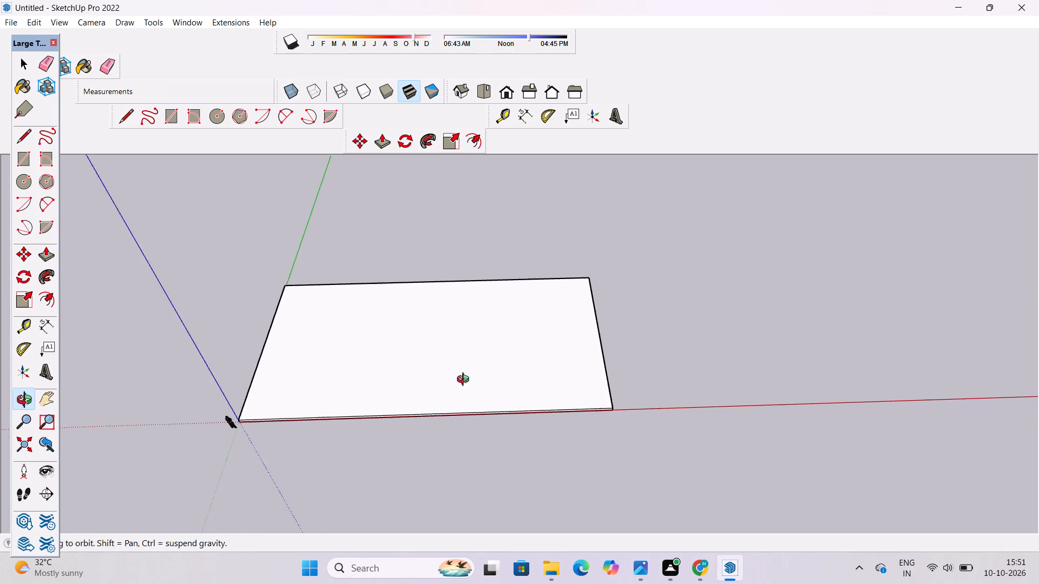
scroll(465, 381, down, 2)
scroll(426, 386, up, 5)
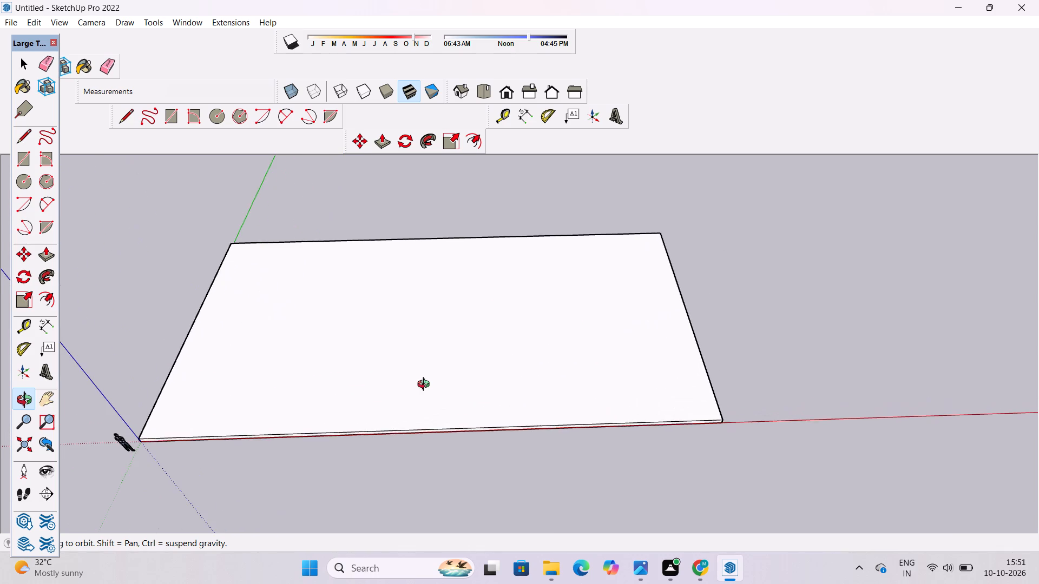
drag(439, 415, 420, 393)
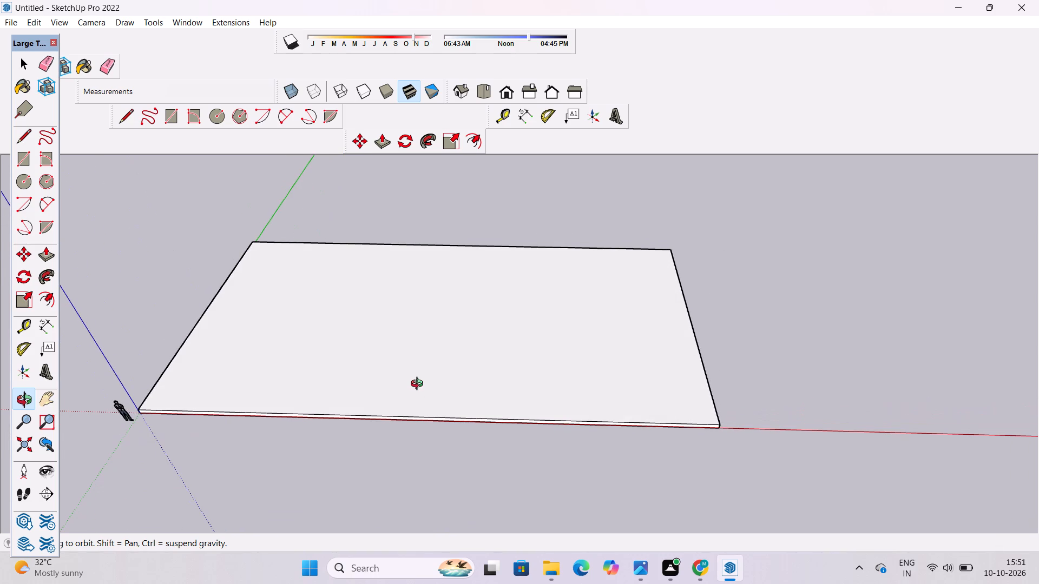
drag(419, 385, 416, 396)
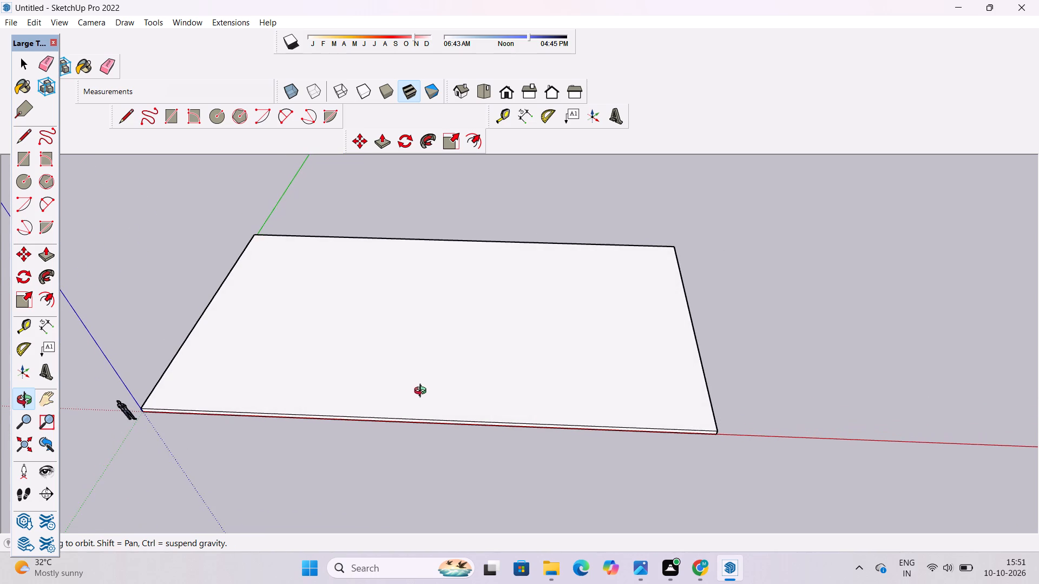
Examine the slab's top face and its thin edge along the red axis from slightly different angles.
scroll(430, 389, up, 1)
drag(462, 365, 474, 417)
scroll(472, 402, down, 2)
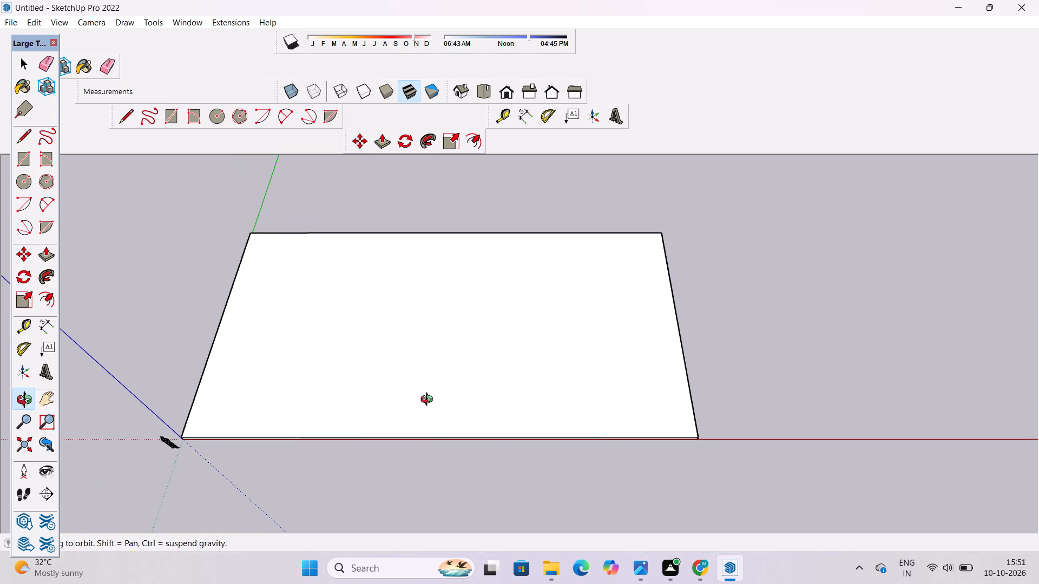
scroll(424, 400, up, 2)
drag(423, 407, 422, 399)
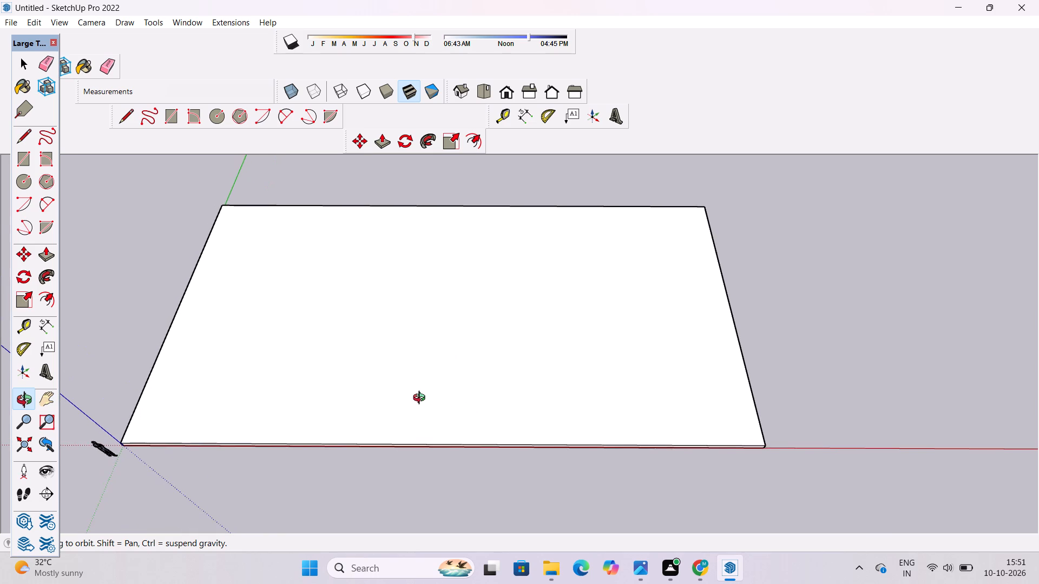
scroll(428, 393, down, 3)
drag(439, 405, 435, 410)
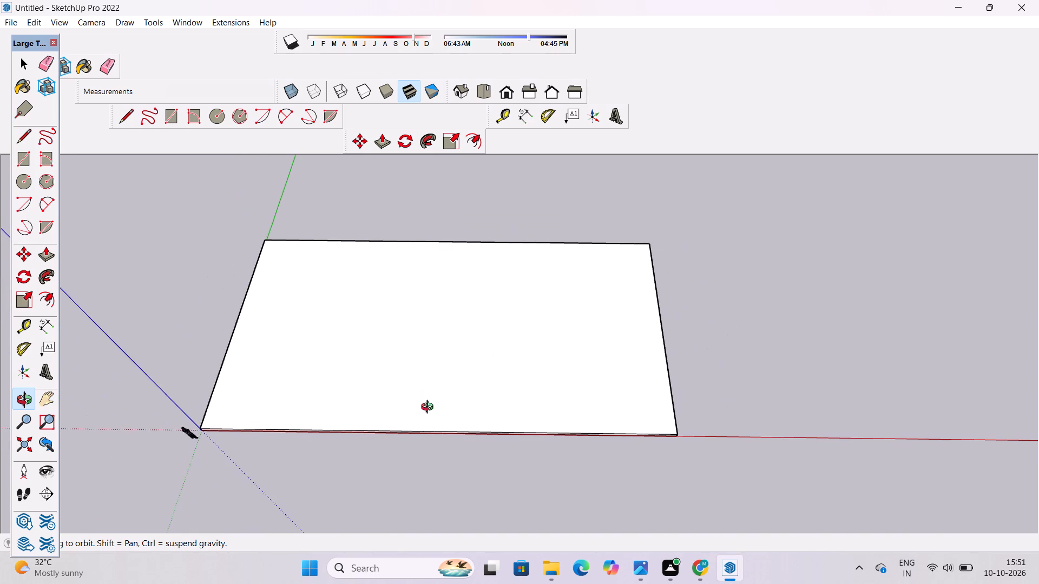
drag(430, 408, 425, 402)
scroll(423, 397, up, 4)
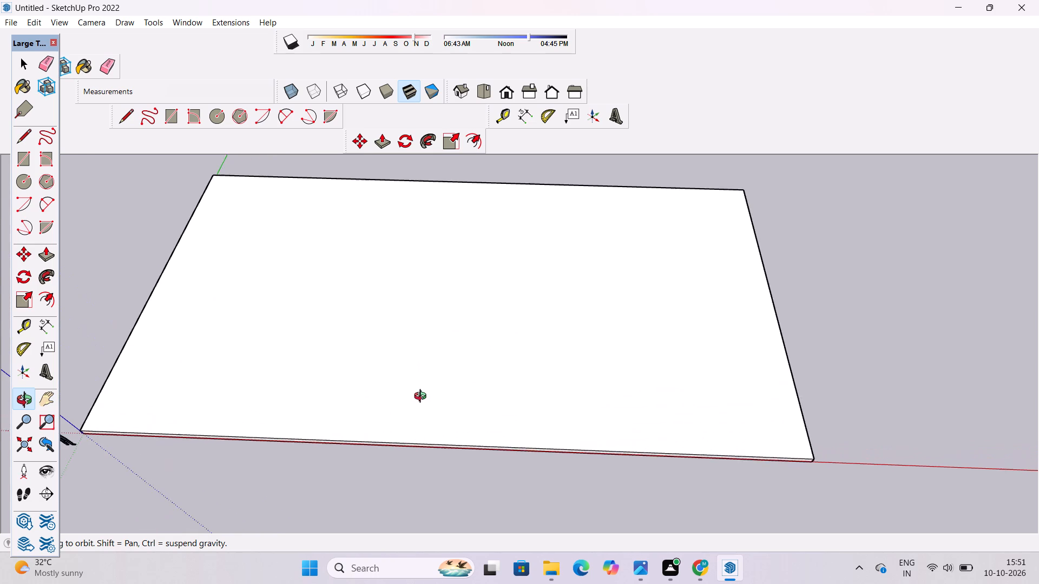
scroll(423, 397, down, 3)
drag(423, 397, 426, 405)
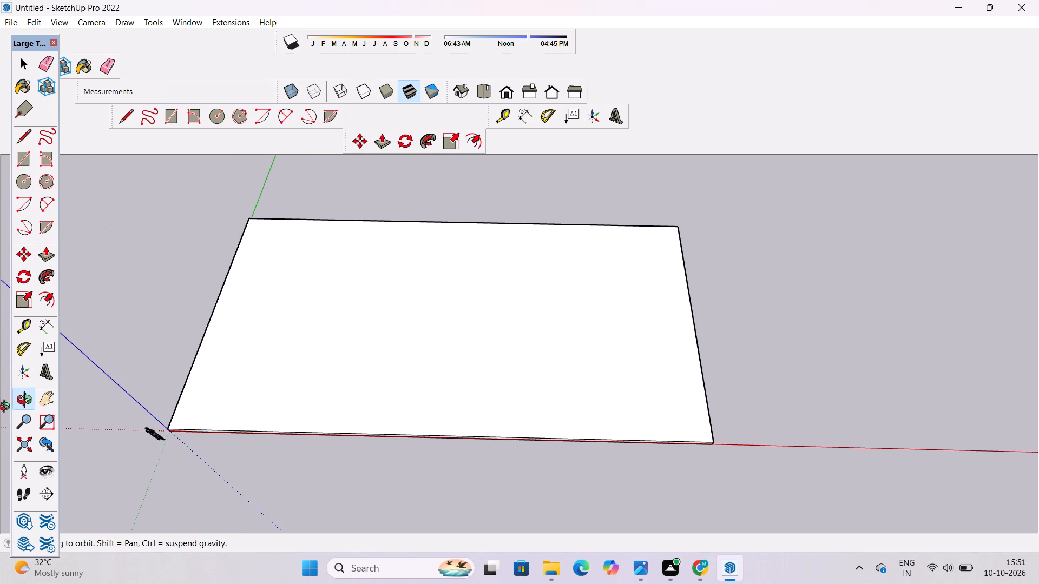
Place a Tape Measure guide 60' from the slab's green-axis edge, through the midpoint of the edge along the red axis.
click(25, 327)
scroll(449, 342, down, 4)
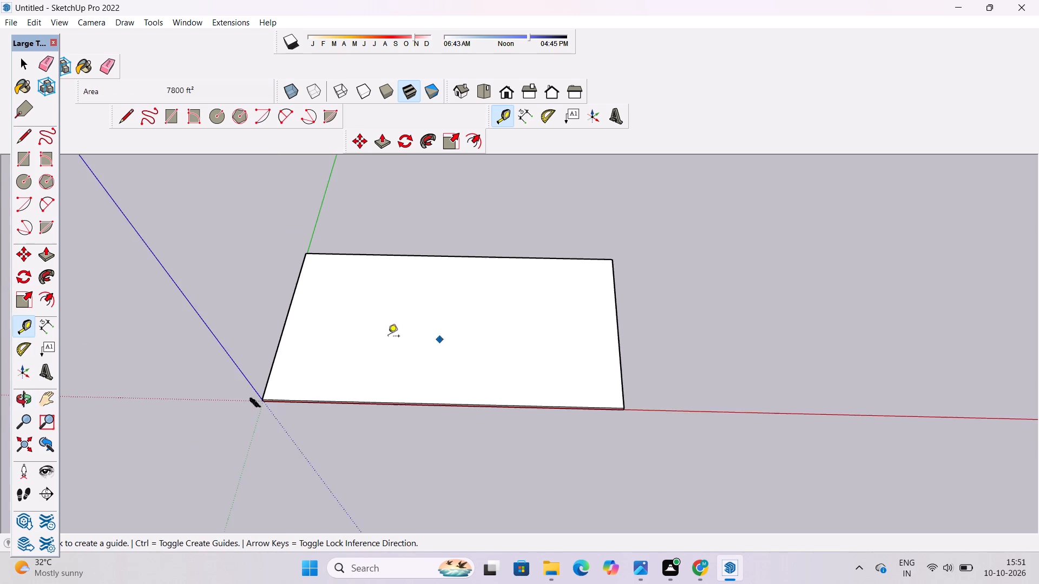
scroll(315, 330, up, 4)
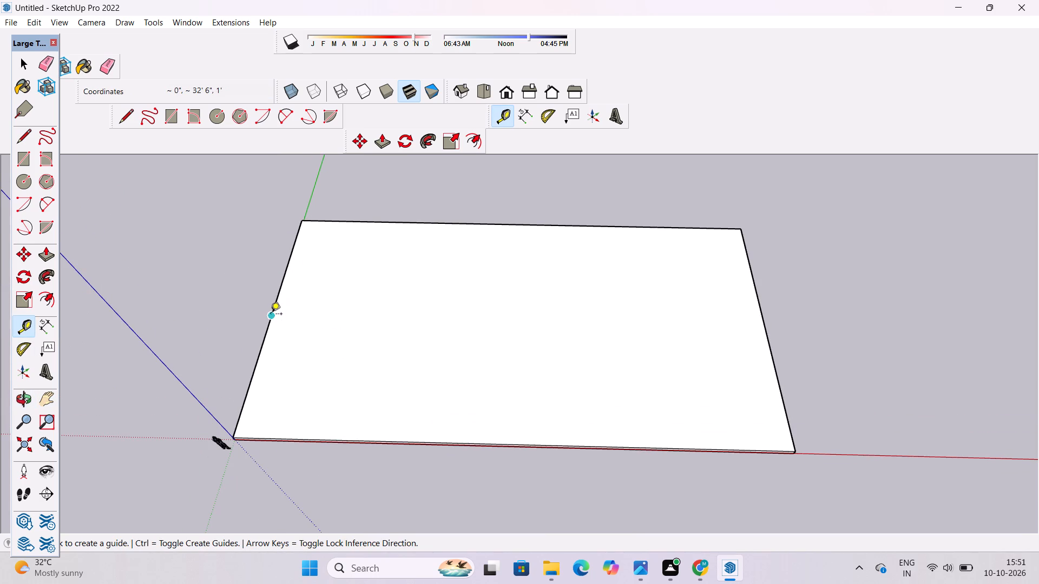
click(271, 315)
scroll(348, 303, down, 4)
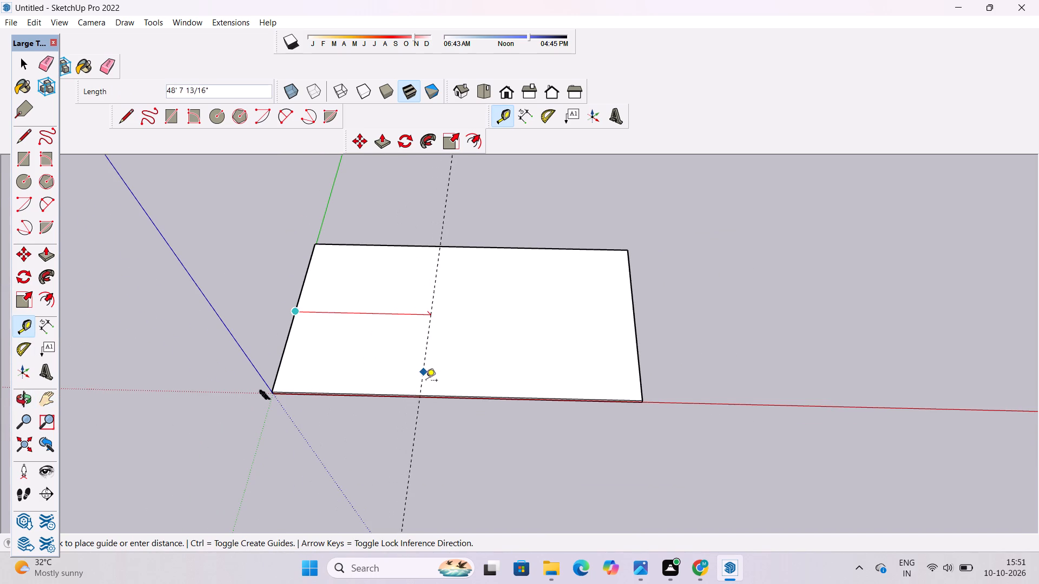
click(461, 397)
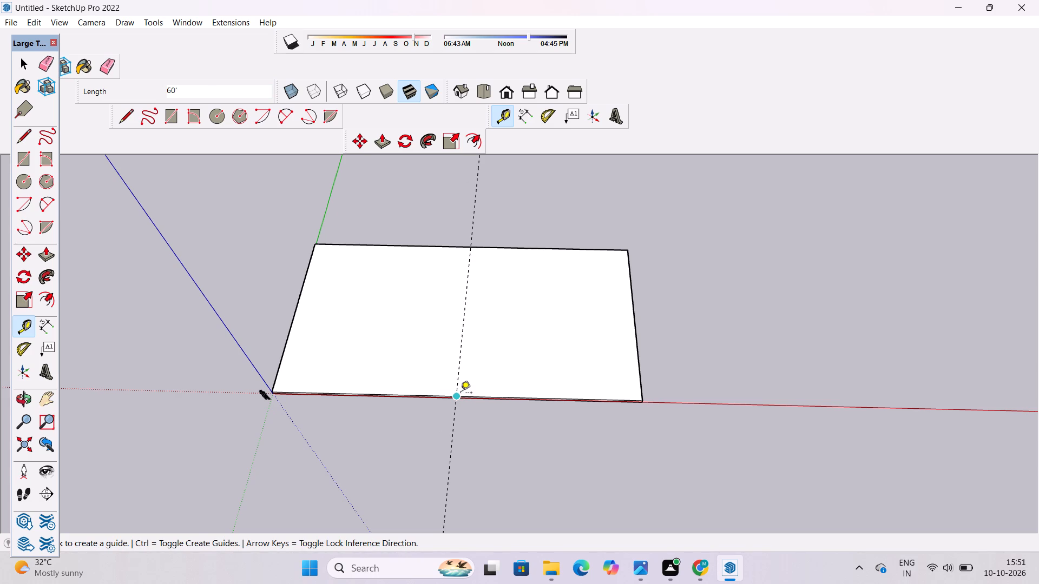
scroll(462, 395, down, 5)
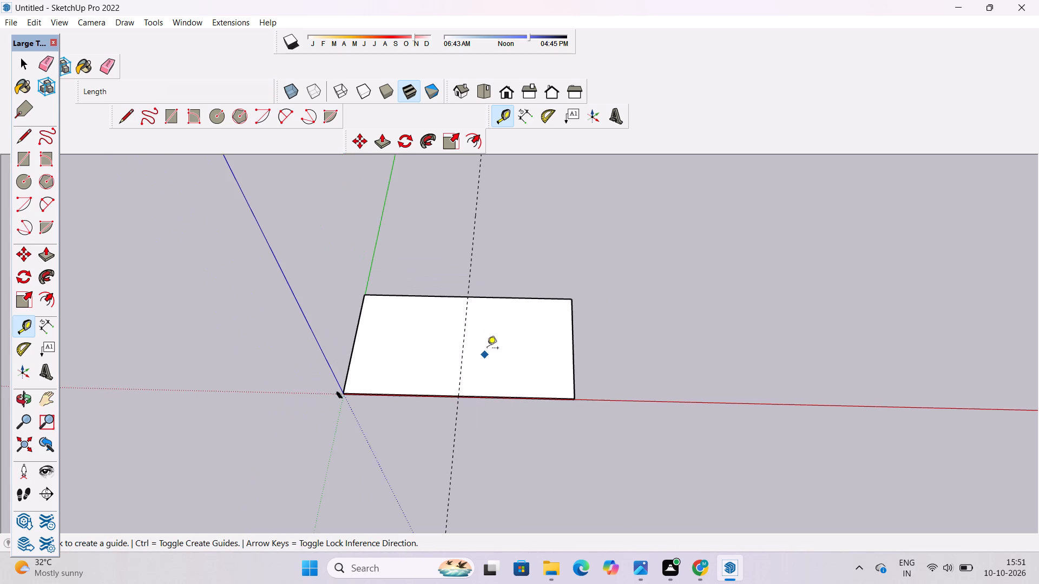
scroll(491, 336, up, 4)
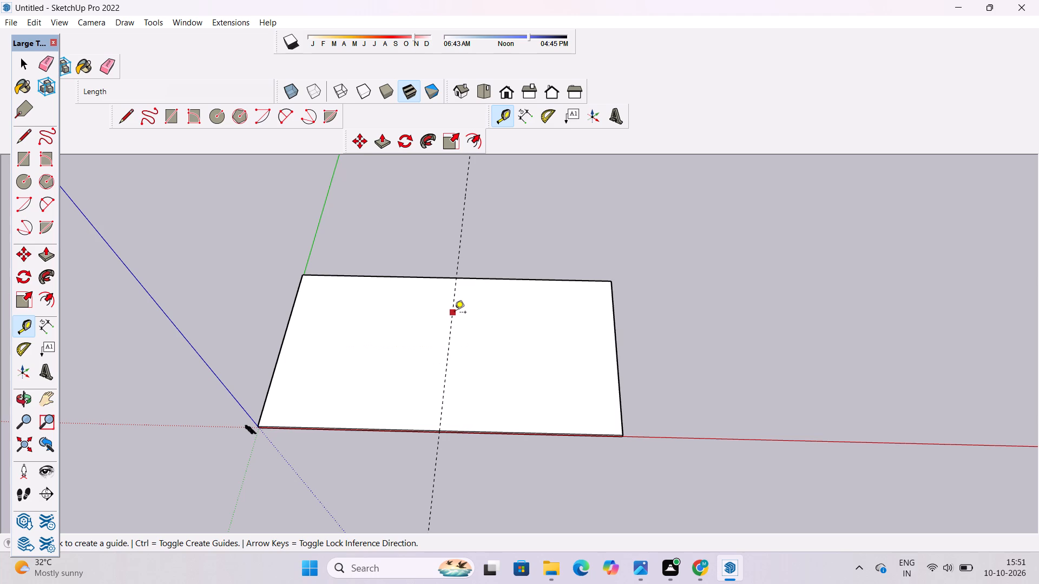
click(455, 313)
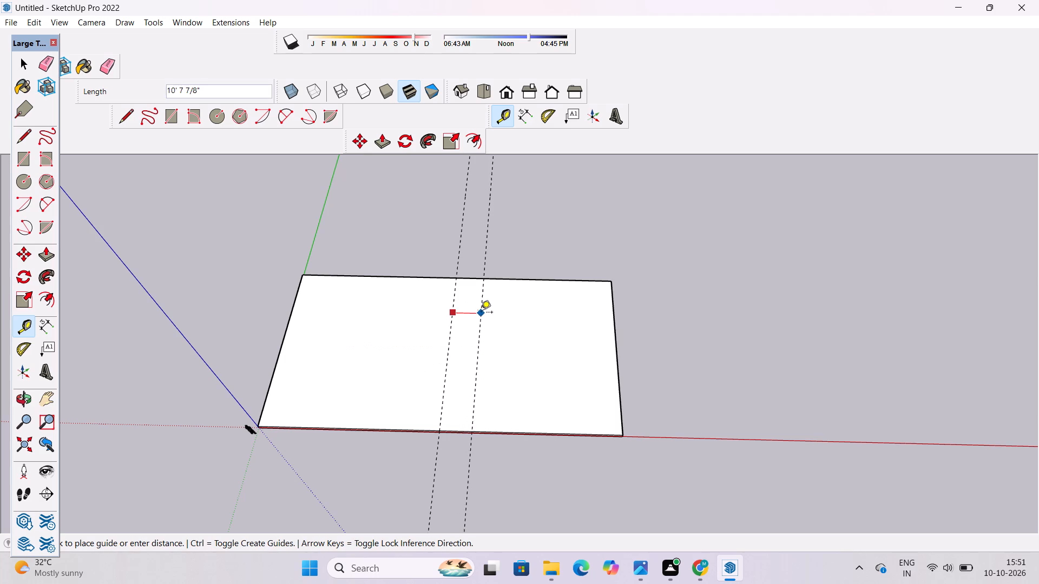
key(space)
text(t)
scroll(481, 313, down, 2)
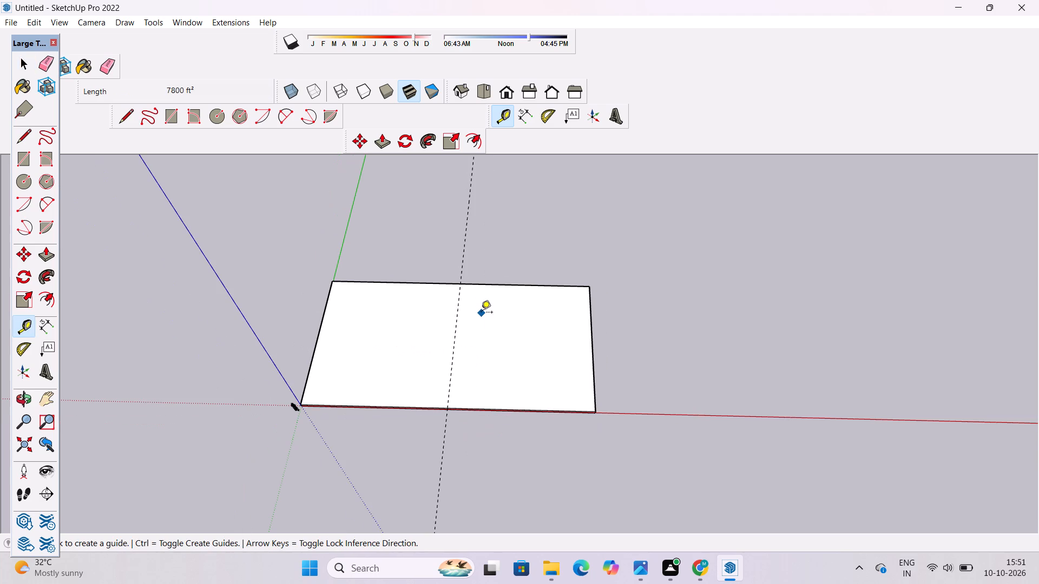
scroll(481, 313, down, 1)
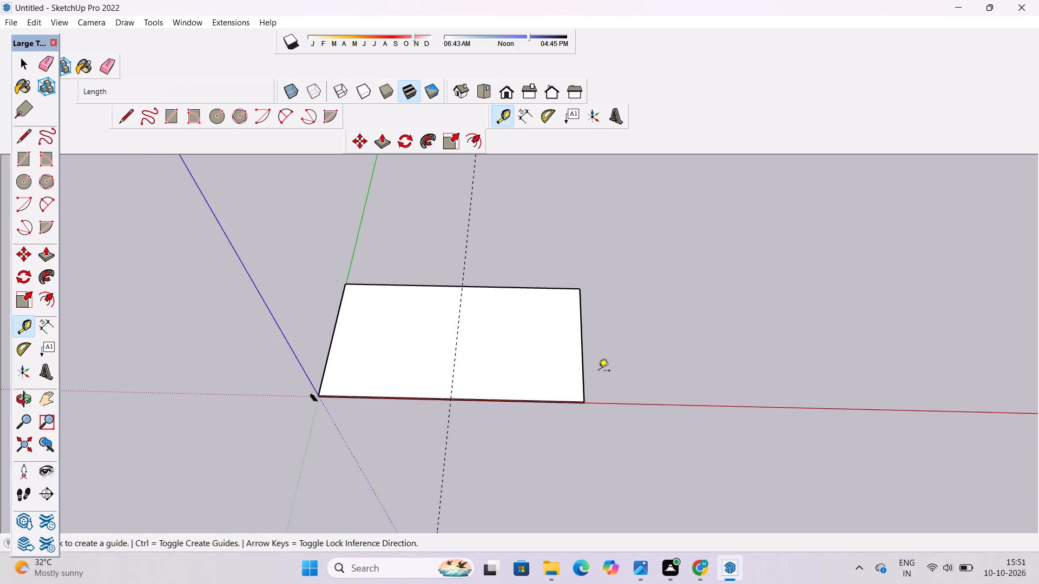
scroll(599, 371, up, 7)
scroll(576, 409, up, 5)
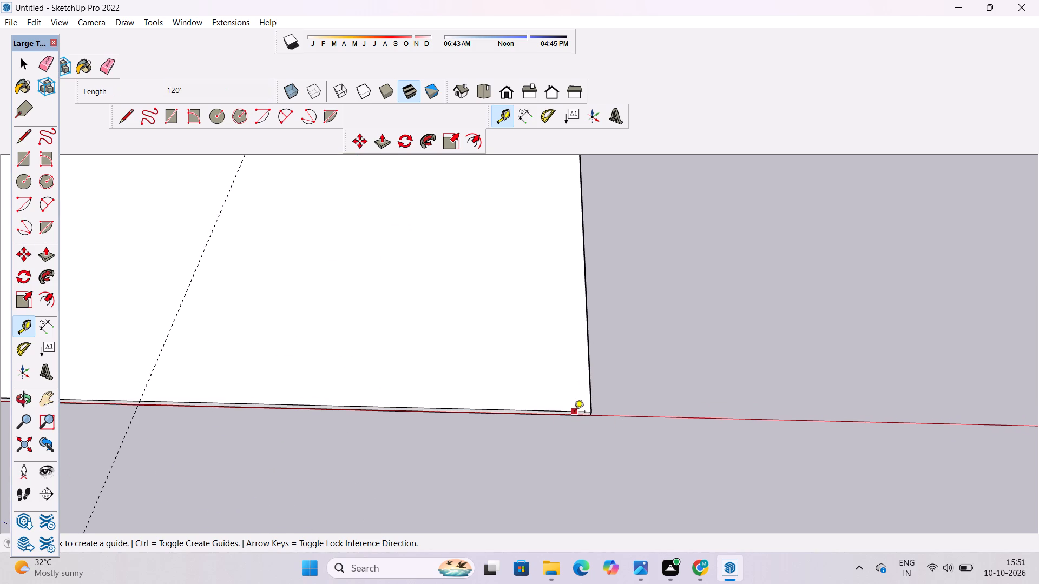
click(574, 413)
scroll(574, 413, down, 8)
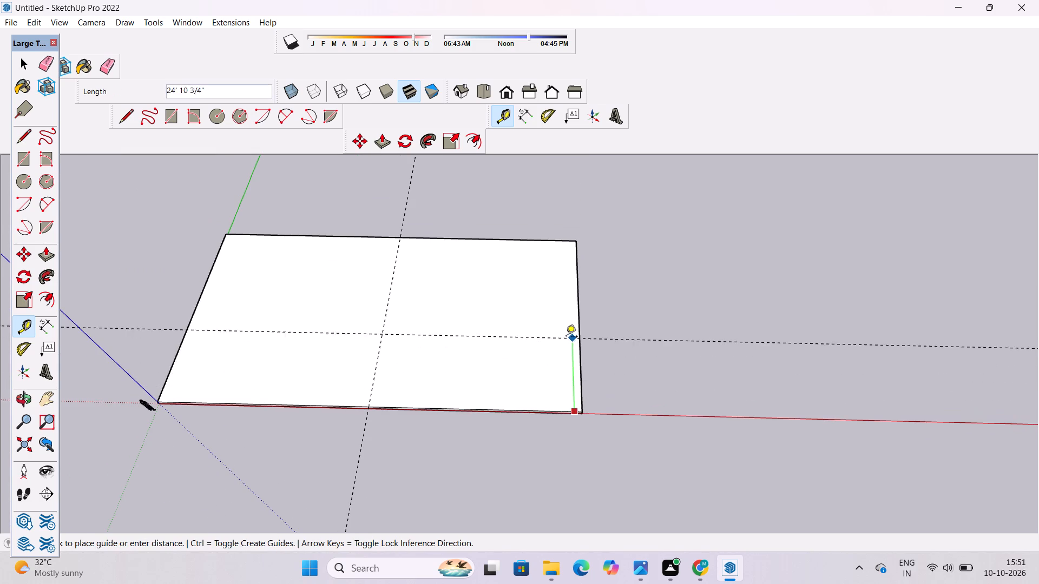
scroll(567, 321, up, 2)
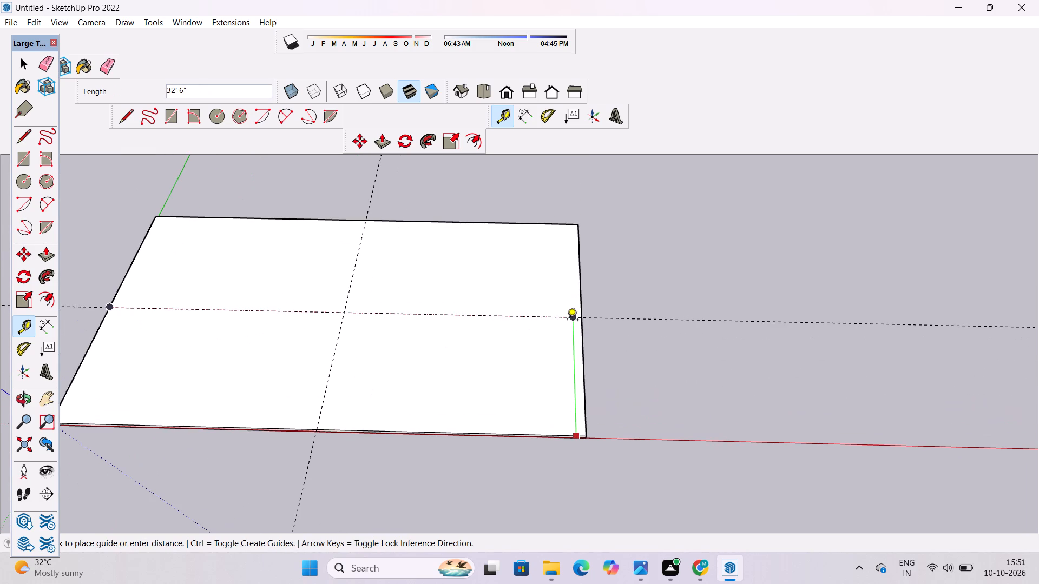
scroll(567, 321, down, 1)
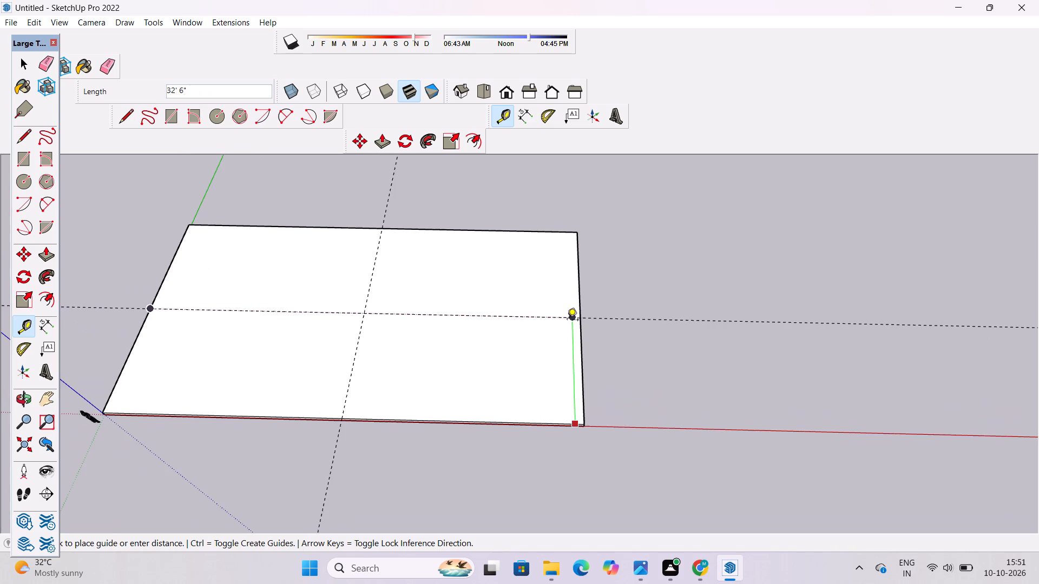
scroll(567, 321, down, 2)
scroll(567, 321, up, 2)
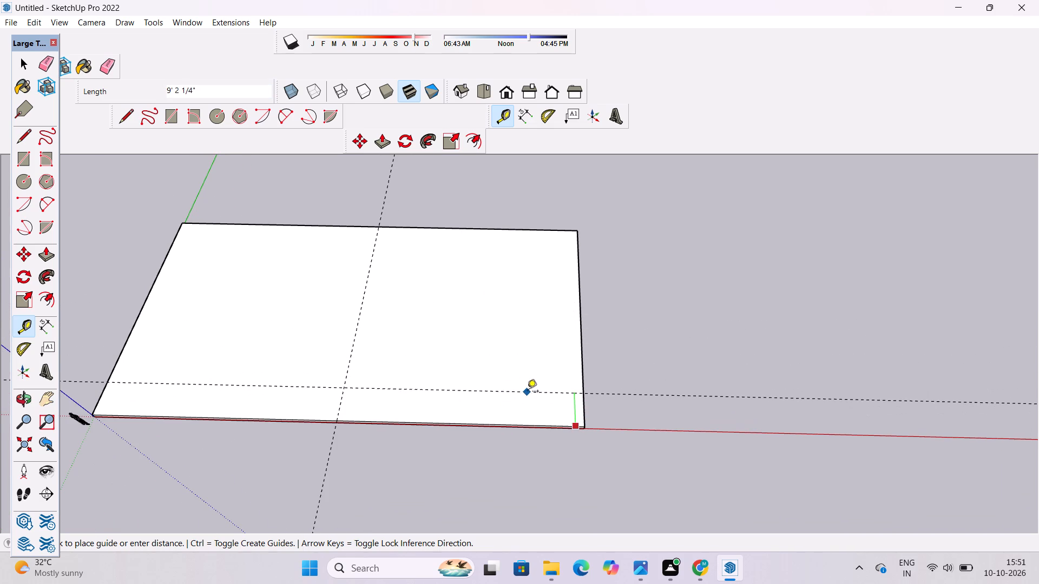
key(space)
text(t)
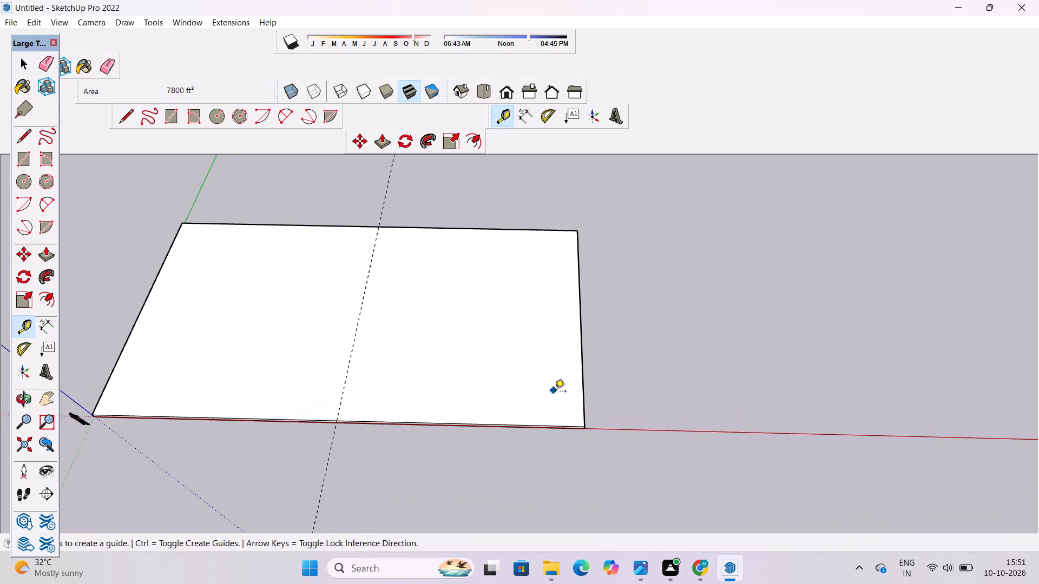
Place a guide parallel to the red axis, 32' 6" in from the slab's red-axis edge, at the midpoint of the side edge.
click(540, 424)
scroll(539, 419, down, 3)
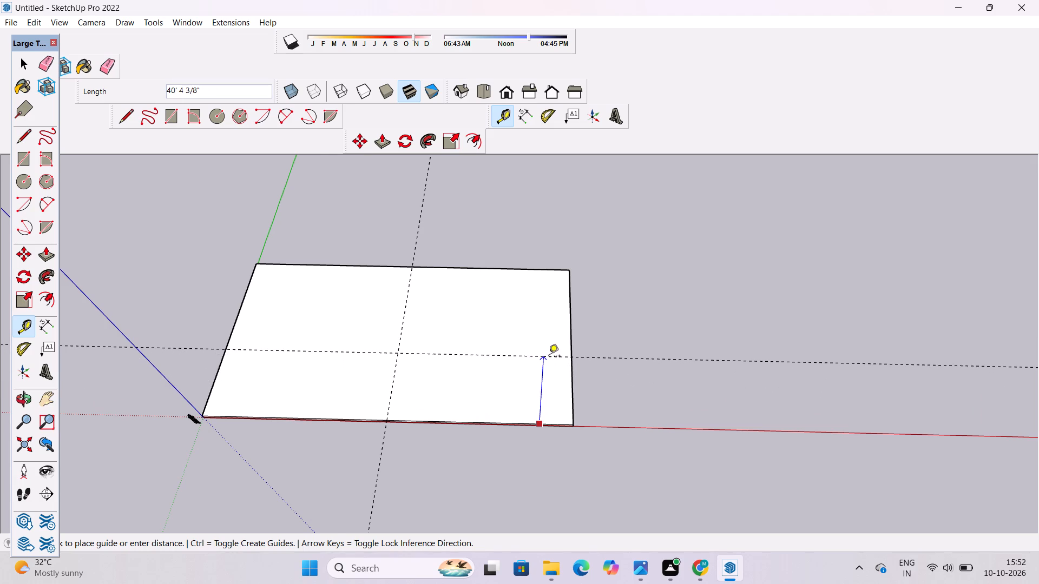
scroll(549, 357, down, 1)
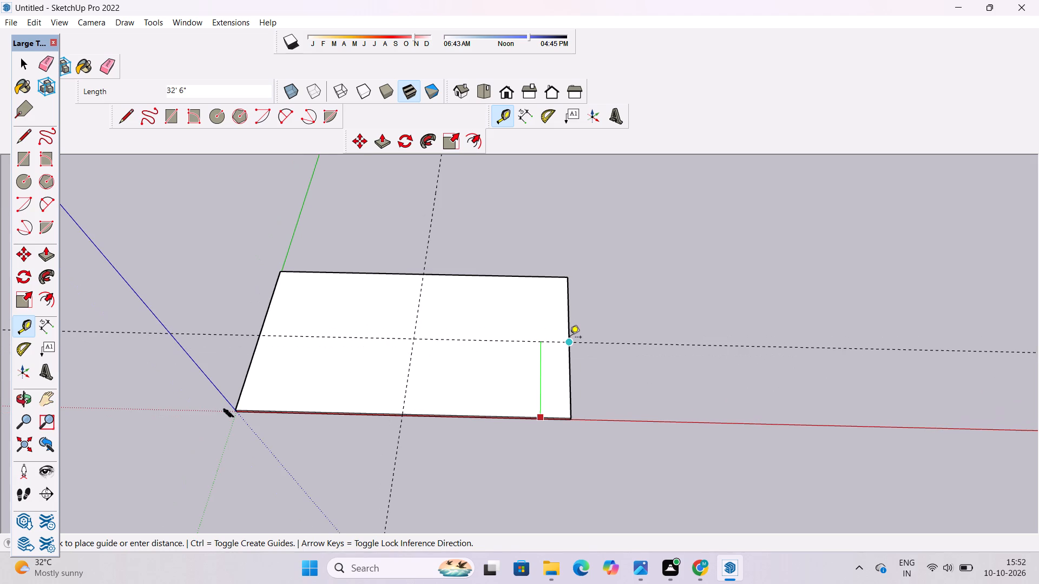
click(570, 338)
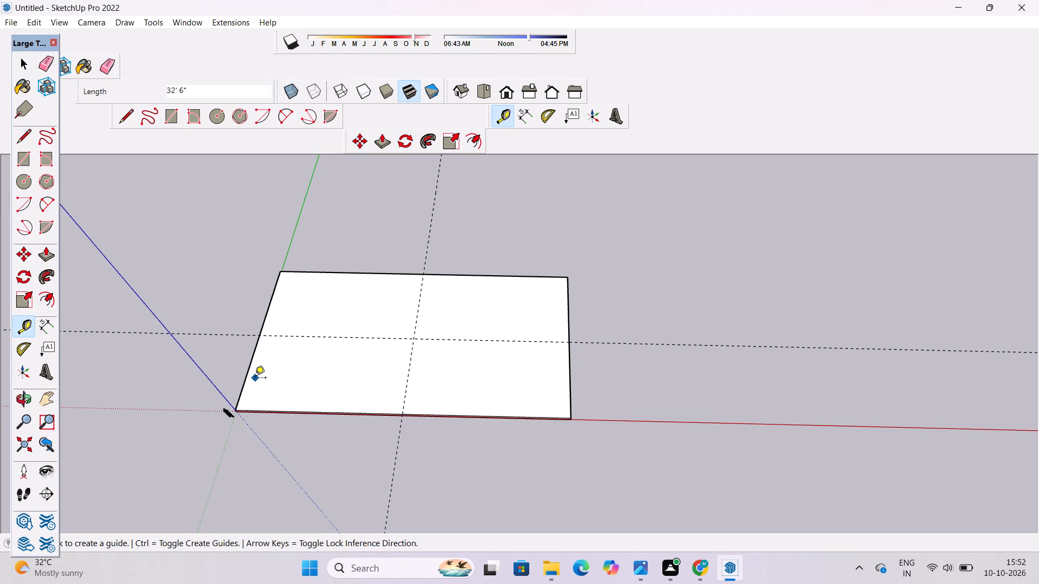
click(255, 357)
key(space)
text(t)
Place a guide on the slab's top face 2' inward from its top edge along the red axis.
scroll(340, 414, up, 8)
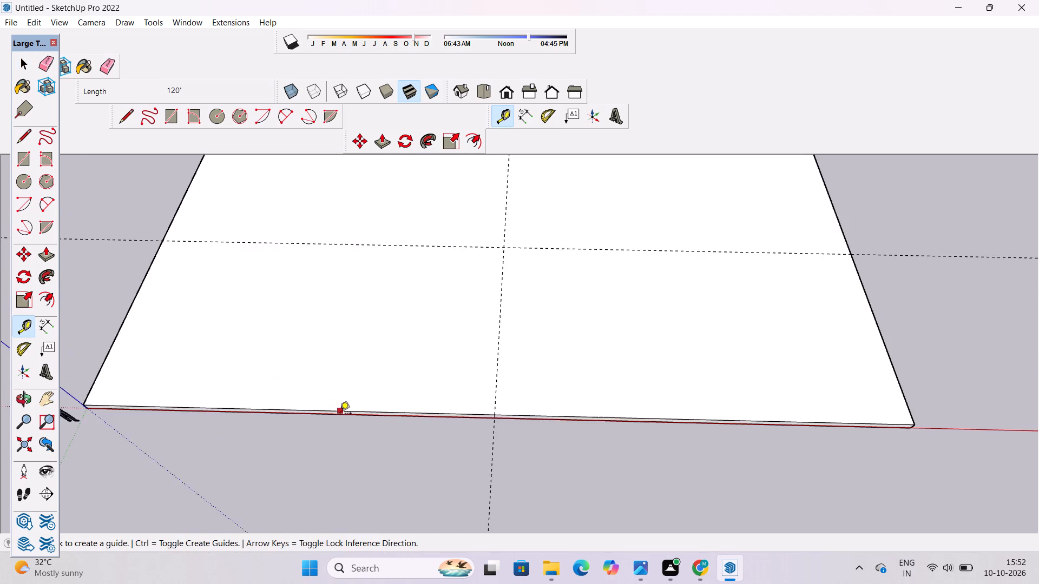
scroll(340, 414, up, 6)
click(340, 410)
scroll(340, 410, down, 5)
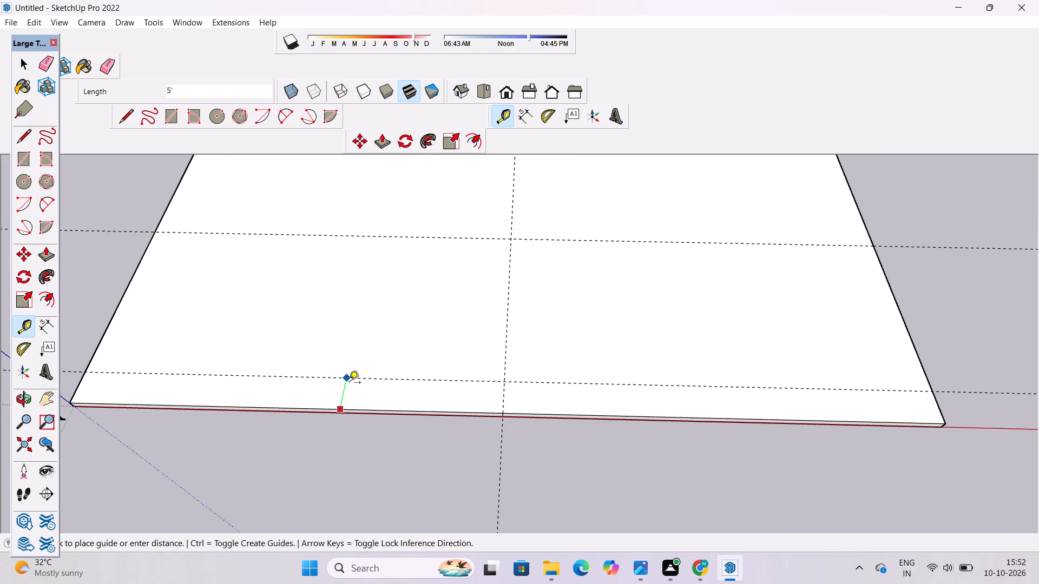
key(2)
key(apostrophe)
key(Return)
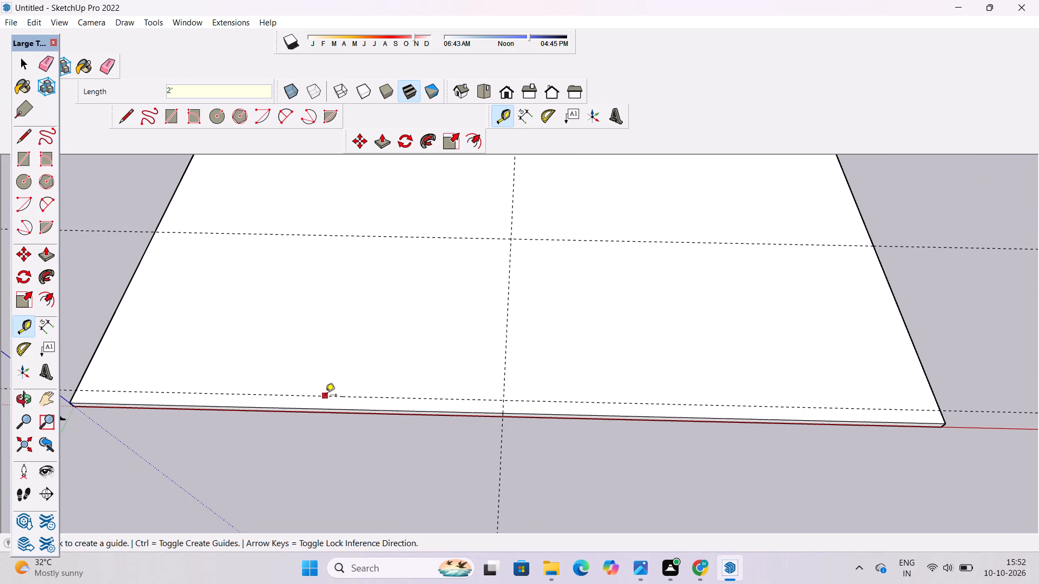
Draw a 60' line along the 2' offset guide, from the slab's green-axis edge to the central cross guide.
scroll(272, 450, down, 5)
scroll(417, 434, down, 2)
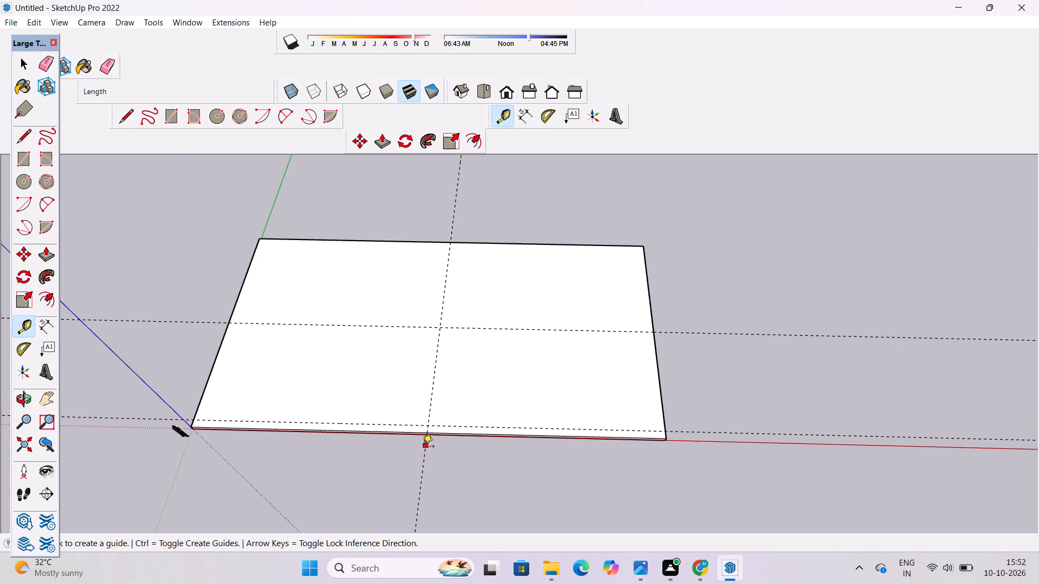
scroll(393, 433, down, 3)
scroll(412, 416, up, 1)
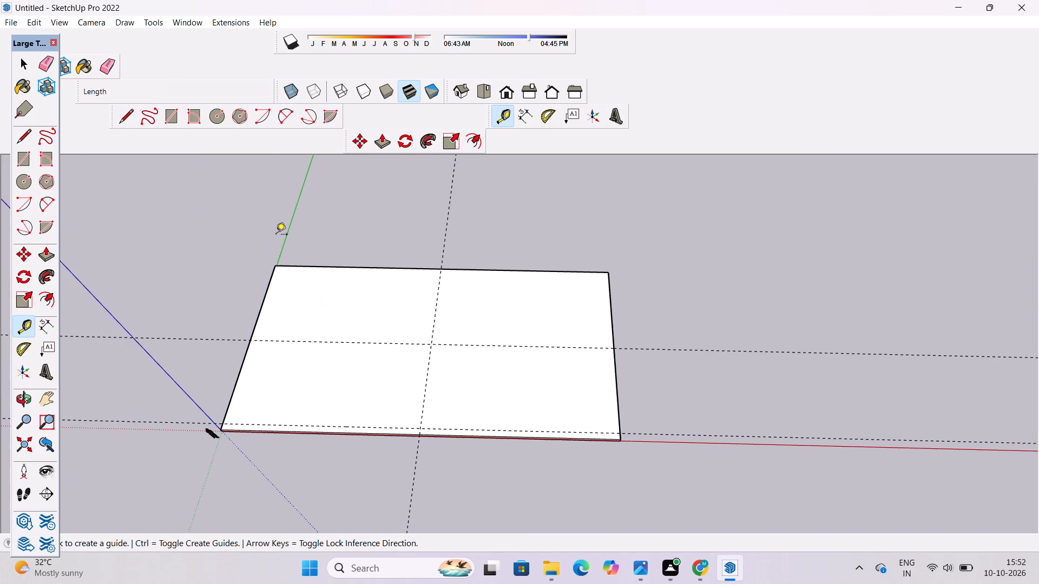
click(124, 117)
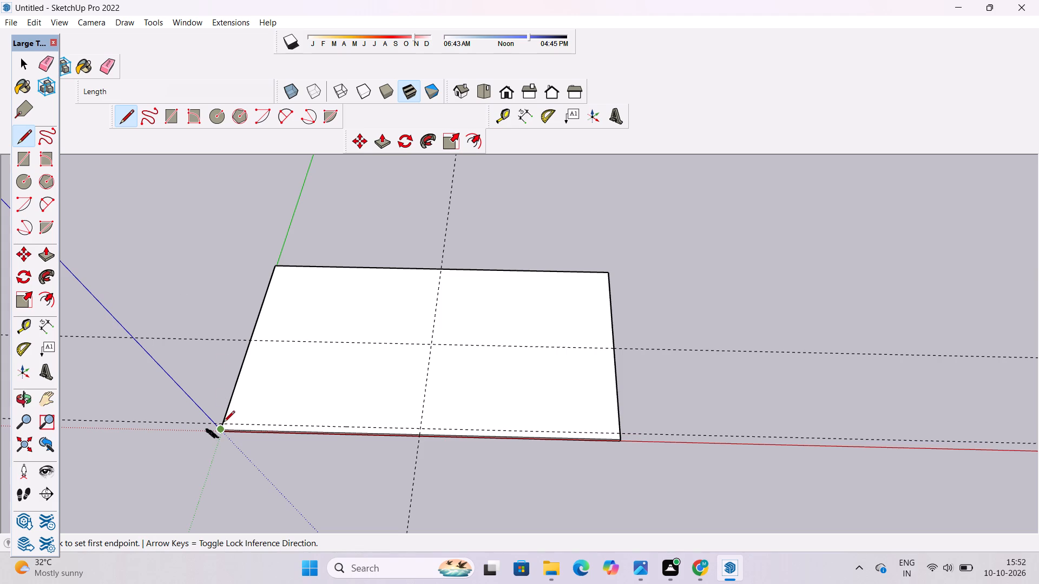
click(223, 421)
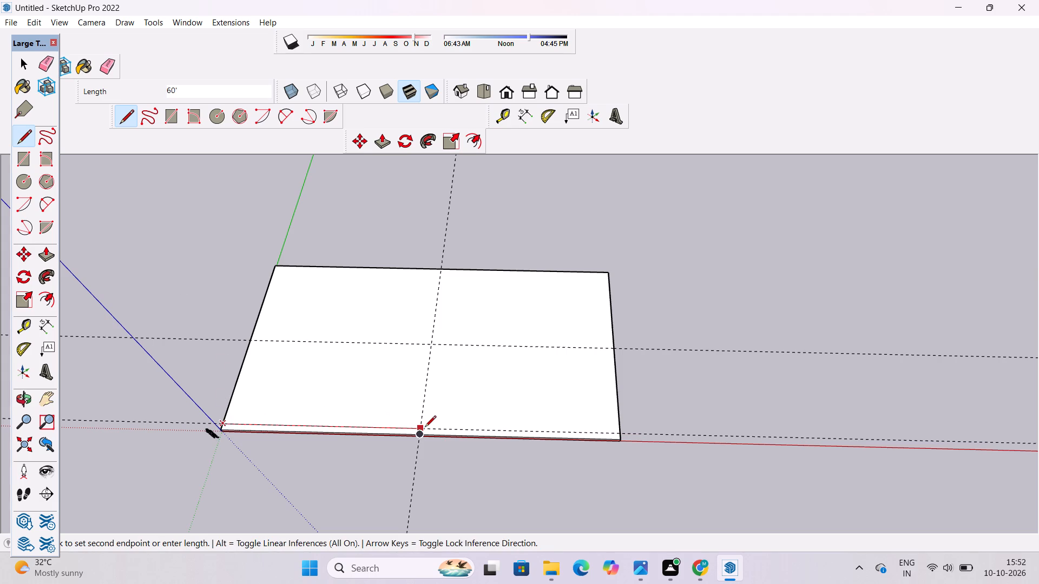
scroll(425, 428, up, 3)
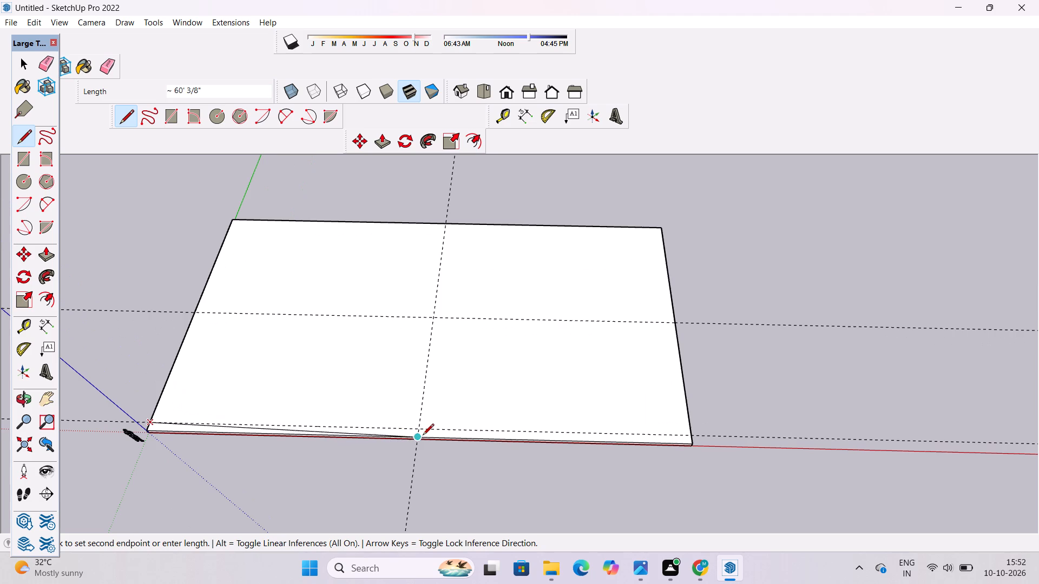
scroll(420, 439, up, 4)
click(420, 426)
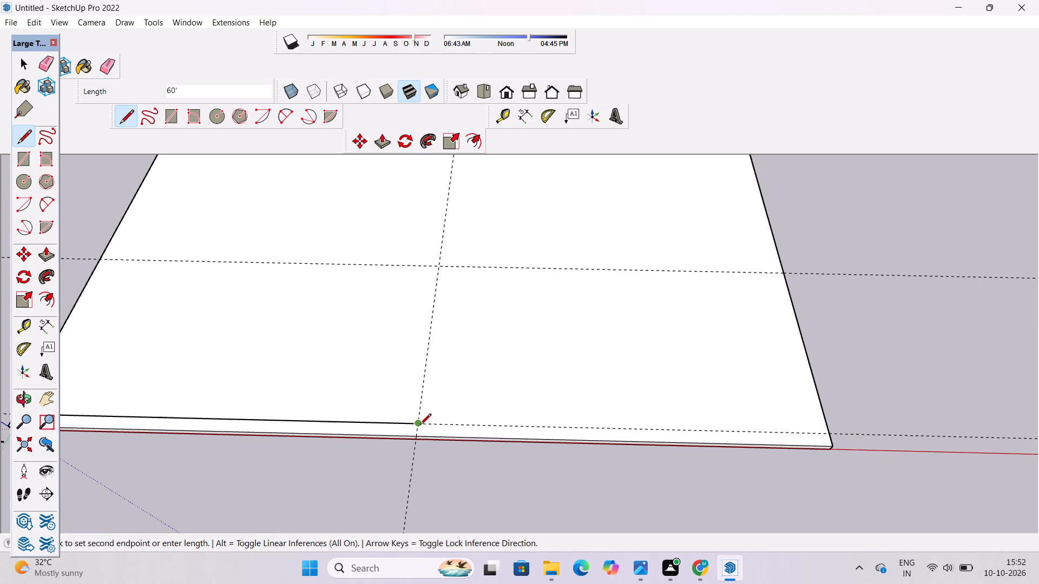
scroll(420, 426, down, 1)
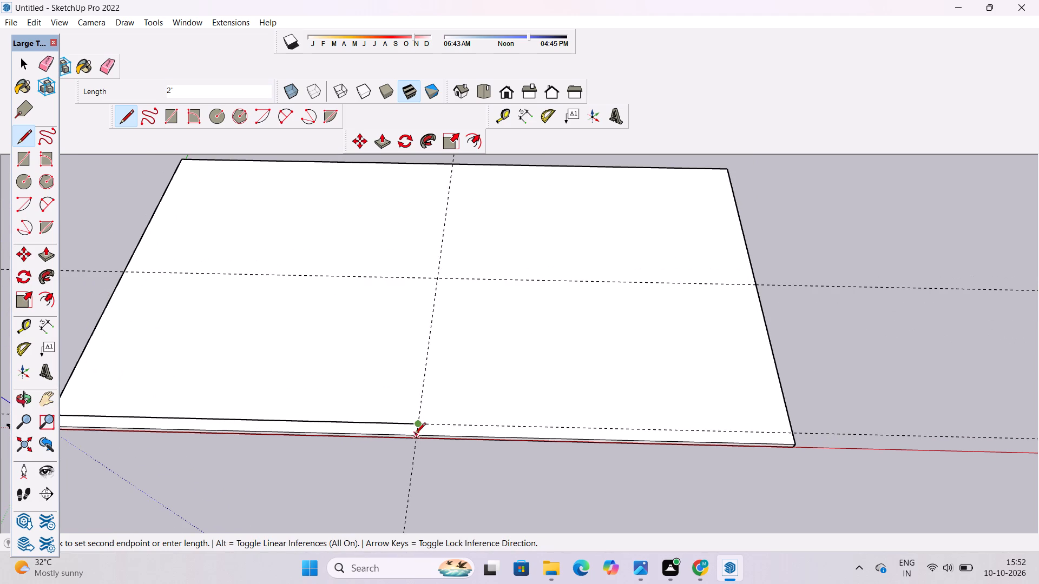
Close off the 60' line with a 2' line between its end on the central cross guide and the slab's red-axis edge.
click(415, 435)
click(419, 426)
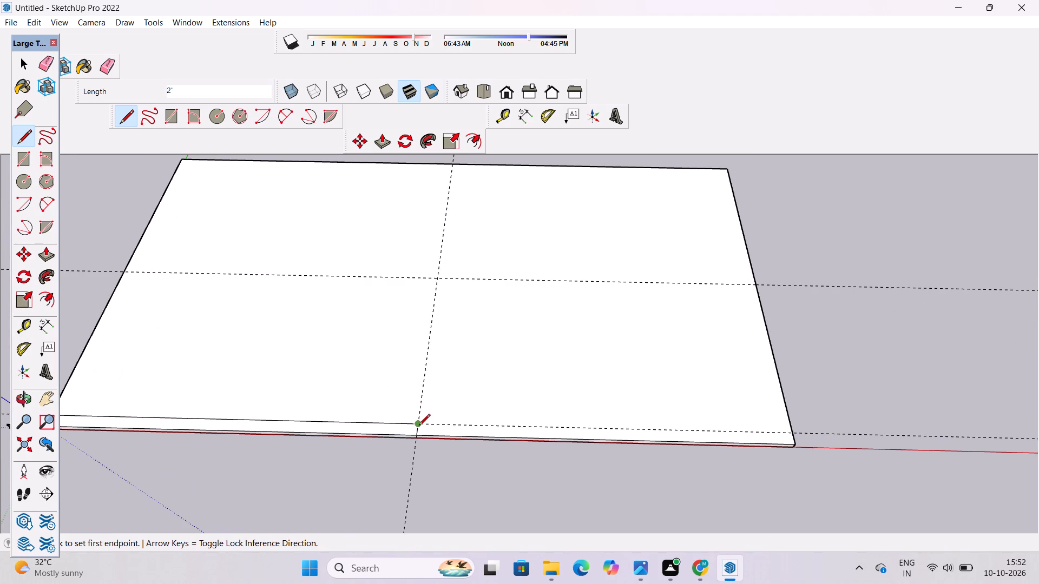
key(space)
Draw a 120' line across the slab's top along the centre guide parallel to the red axis, from side edge to side edge.
text(l)
scroll(419, 426, down, 4)
click(663, 326)
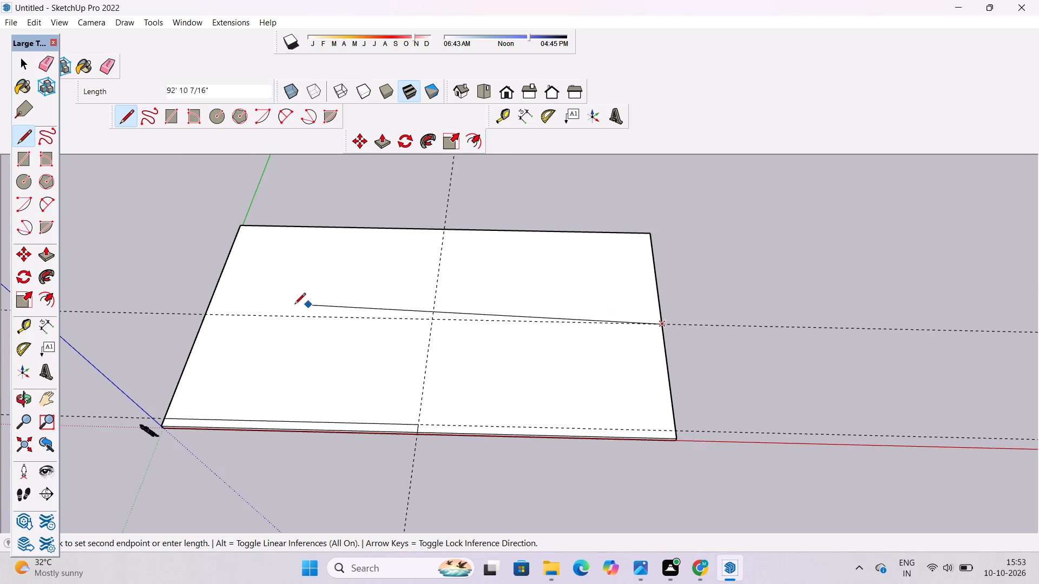
click(205, 316)
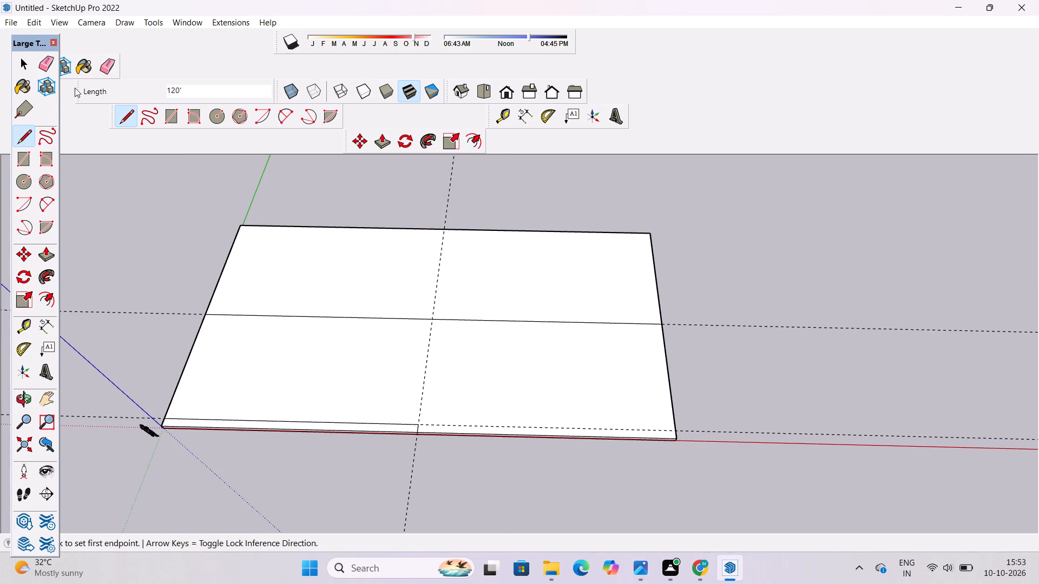
Erase the two guides parallel to the red axis, the centre one and the 2' offset one.
click(110, 64)
drag(102, 302, 104, 326)
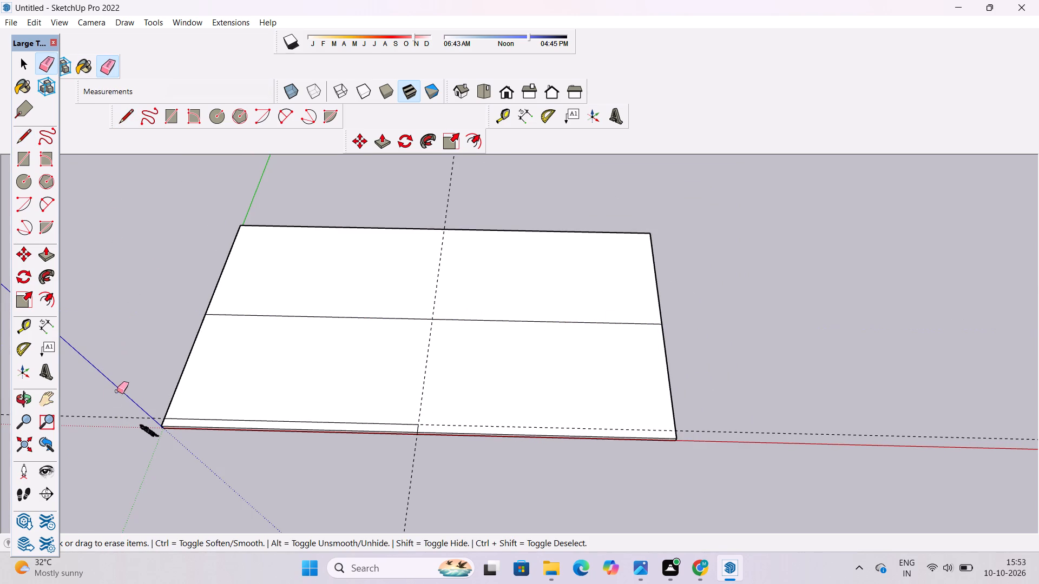
drag(91, 412, 93, 420)
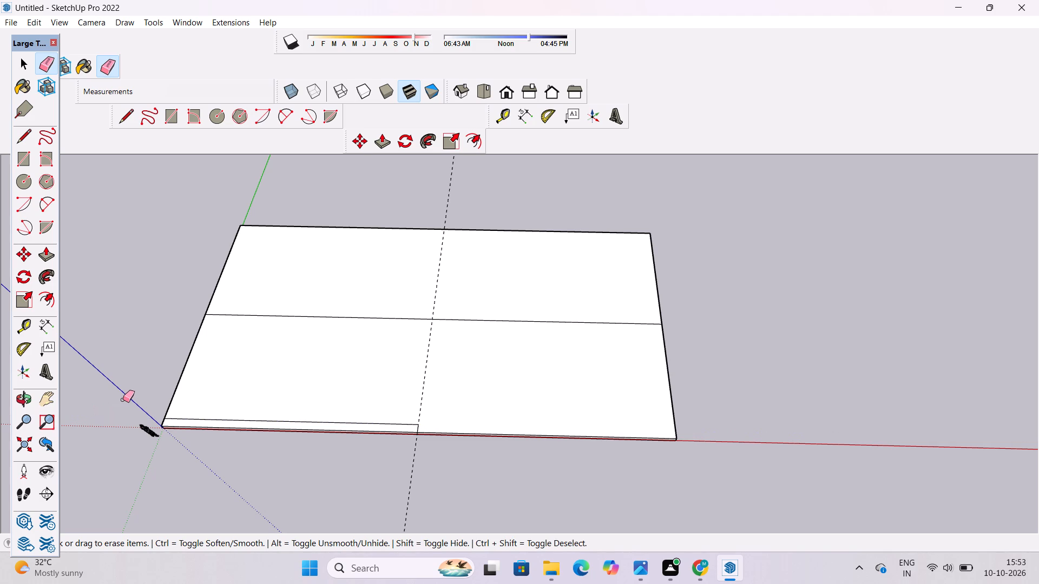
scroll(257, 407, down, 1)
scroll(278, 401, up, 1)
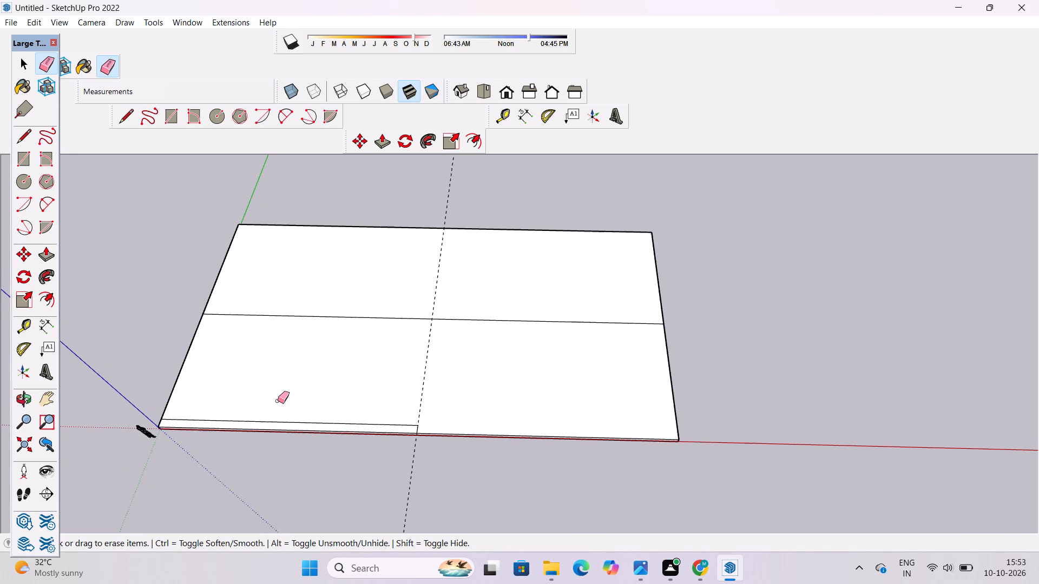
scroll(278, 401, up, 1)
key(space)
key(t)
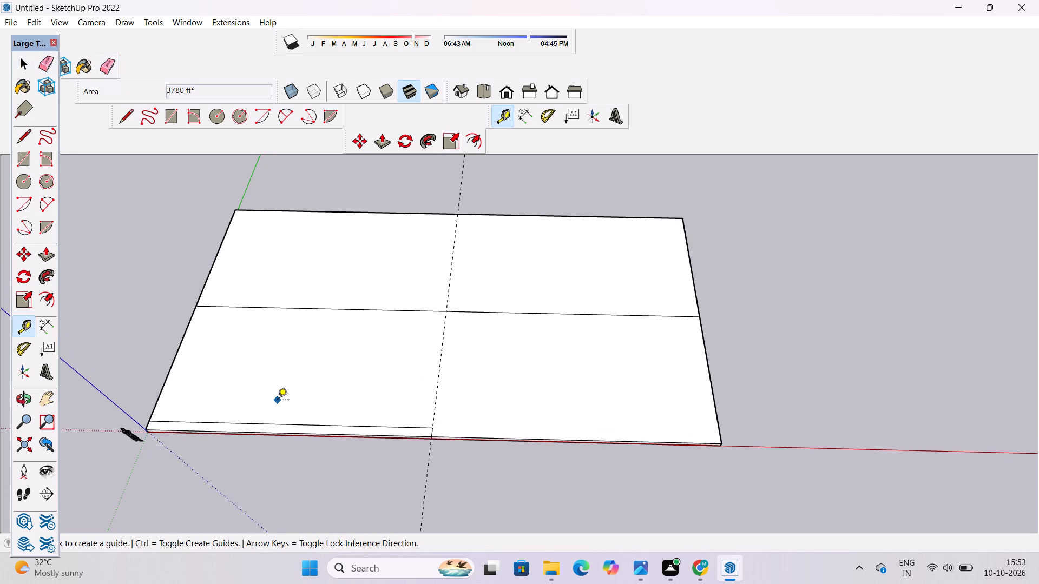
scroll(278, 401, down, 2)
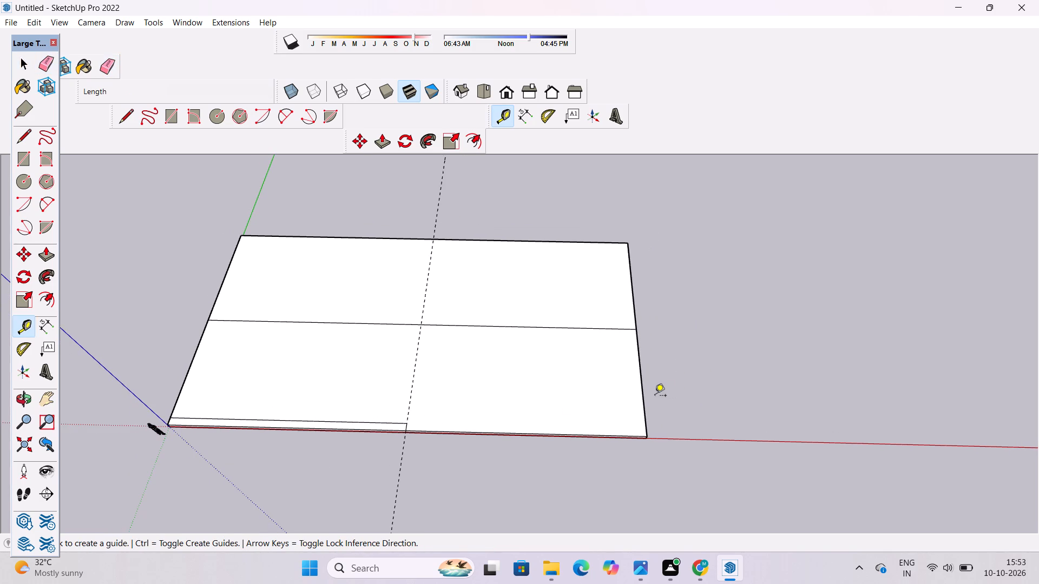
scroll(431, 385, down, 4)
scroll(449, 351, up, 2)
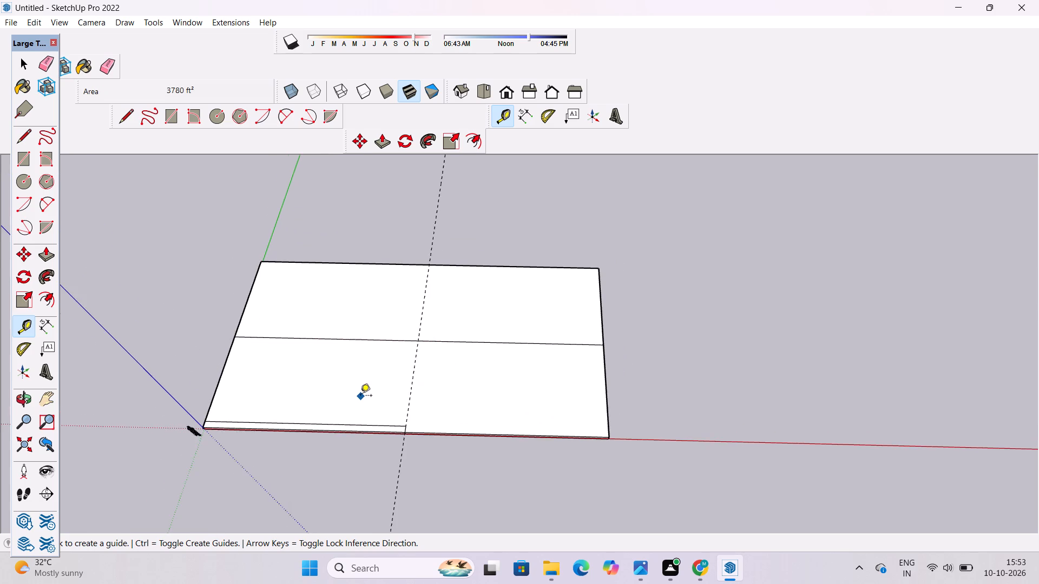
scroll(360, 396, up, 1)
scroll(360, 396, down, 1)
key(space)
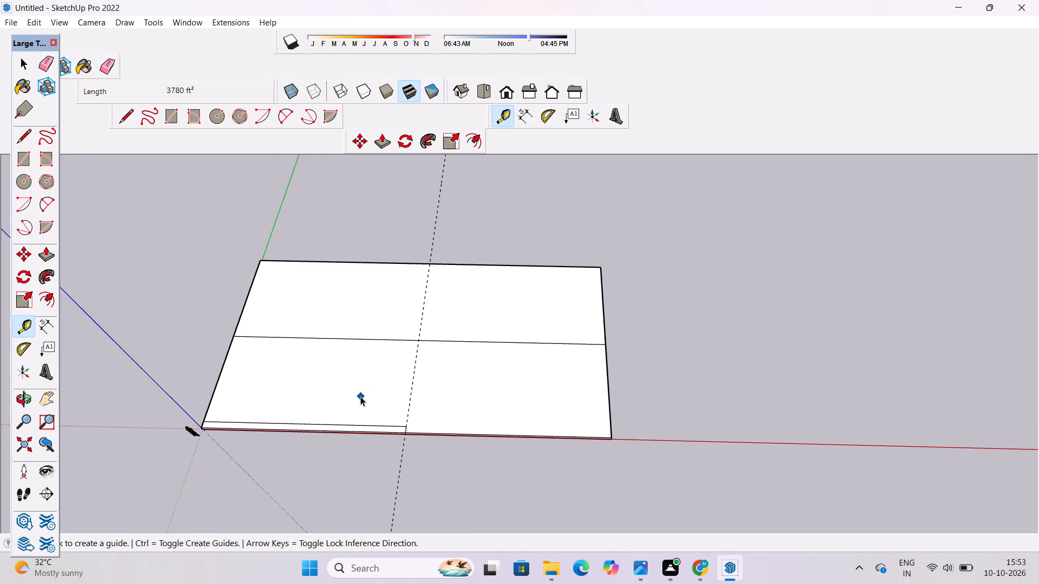
Copy all the slab's top faces with their edges along the red axis, placing the copy clear of the original slab.
text(o)
scroll(424, 374, down, 2)
drag(428, 381, 407, 390)
drag(402, 409, 426, 409)
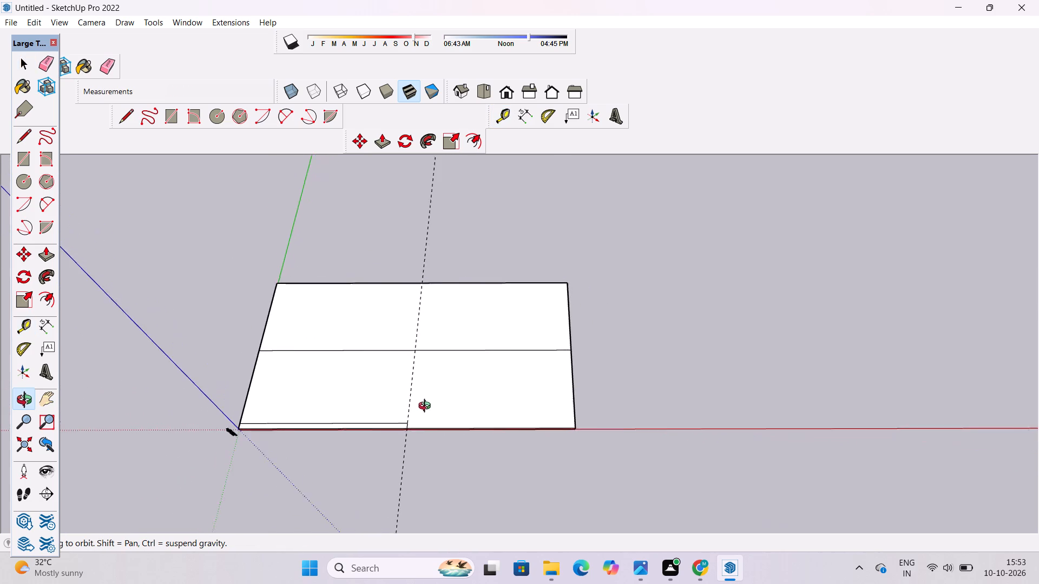
drag(427, 407, 418, 430)
shift+scroll(404, 437, up, 7)
shift+click(397, 434)
key(space)
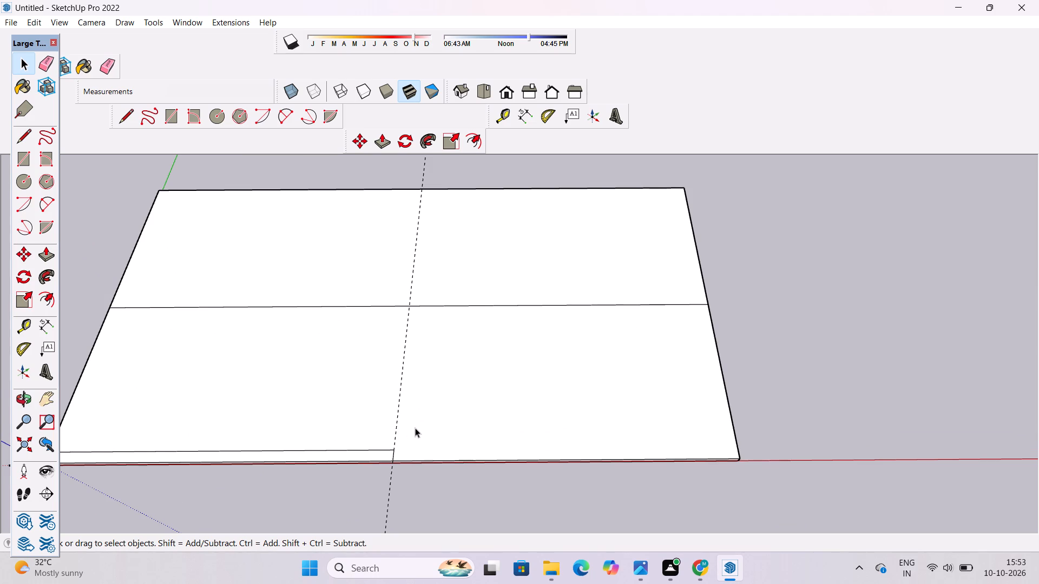
shift+double_click(461, 264)
shift+double_click(463, 357)
shift+double_click(388, 455)
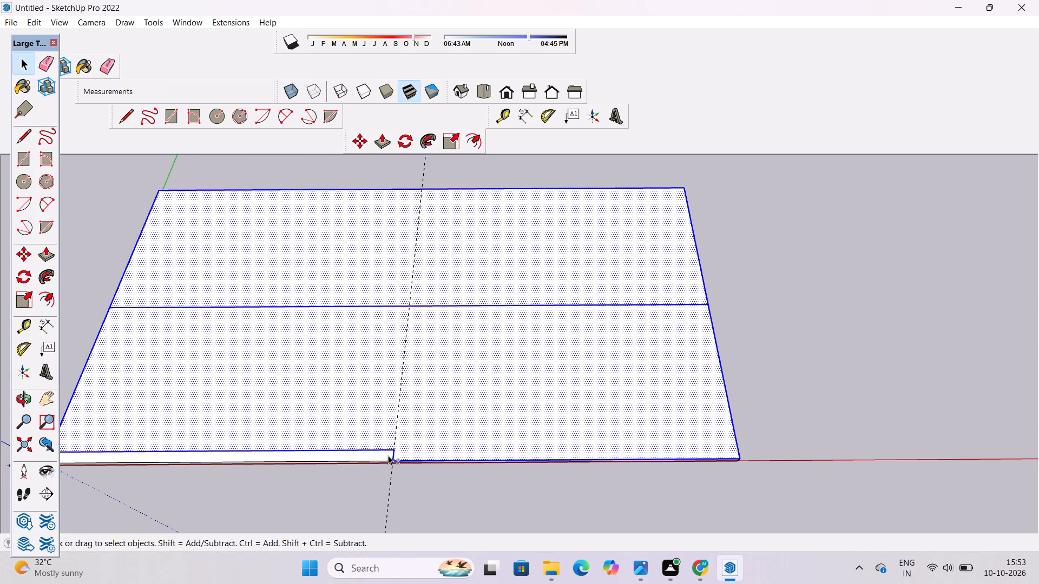
key(m)
scroll(355, 439, down, 5)
scroll(124, 439, up, 3)
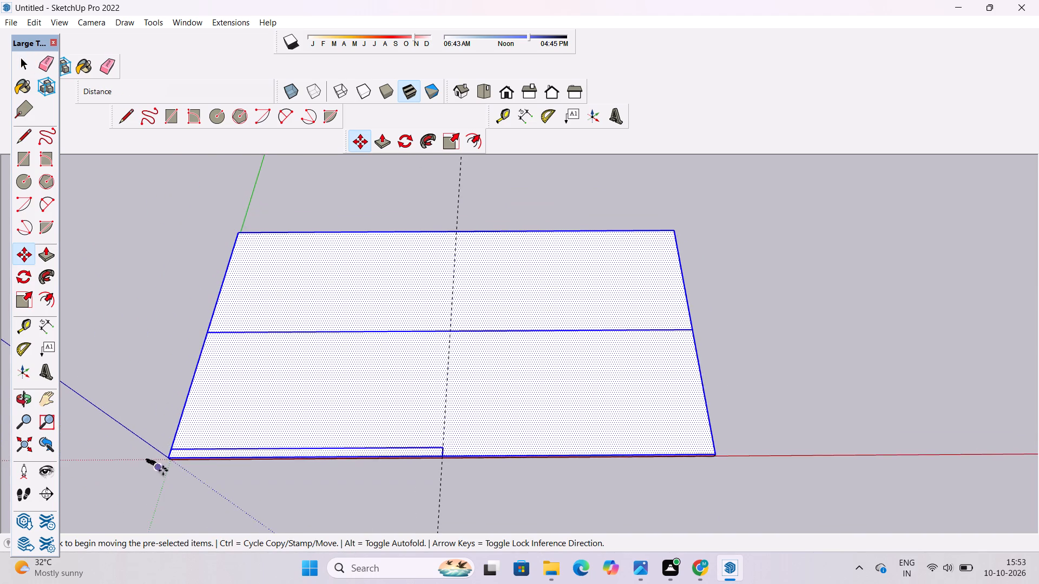
scroll(209, 473, up, 9)
click(135, 444)
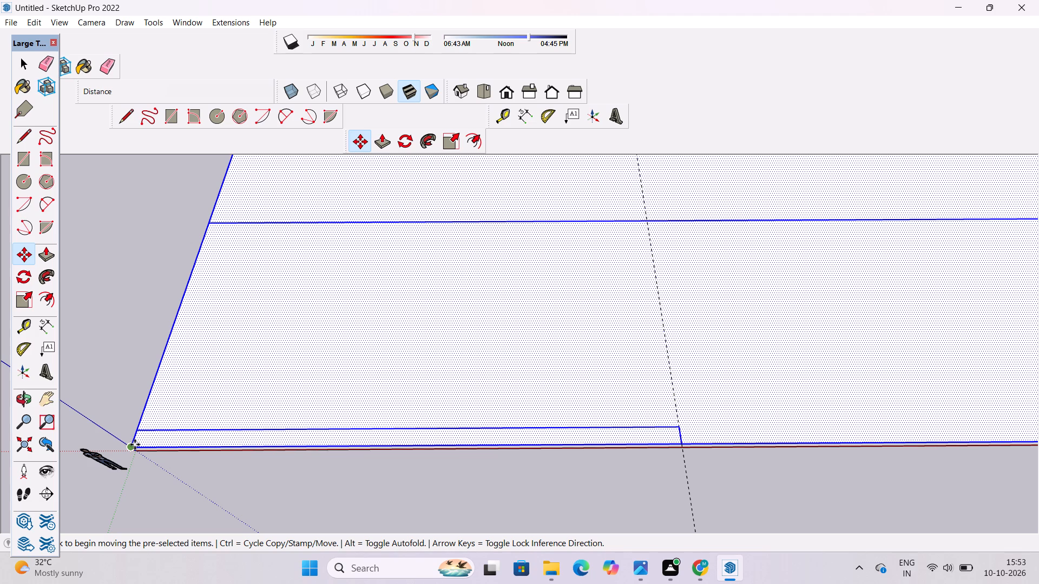
scroll(120, 444, down, 16)
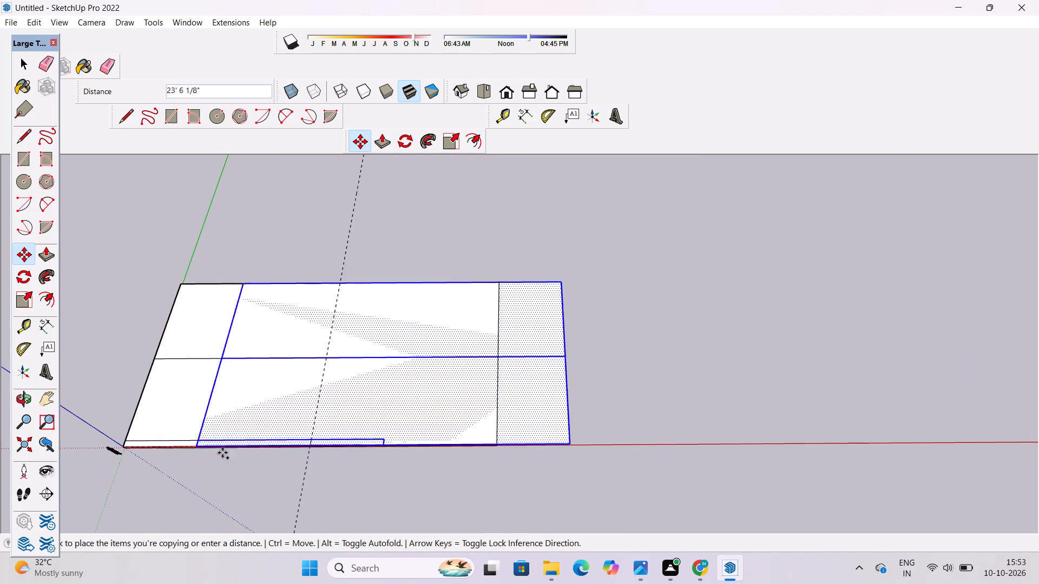
click(661, 454)
key(space)
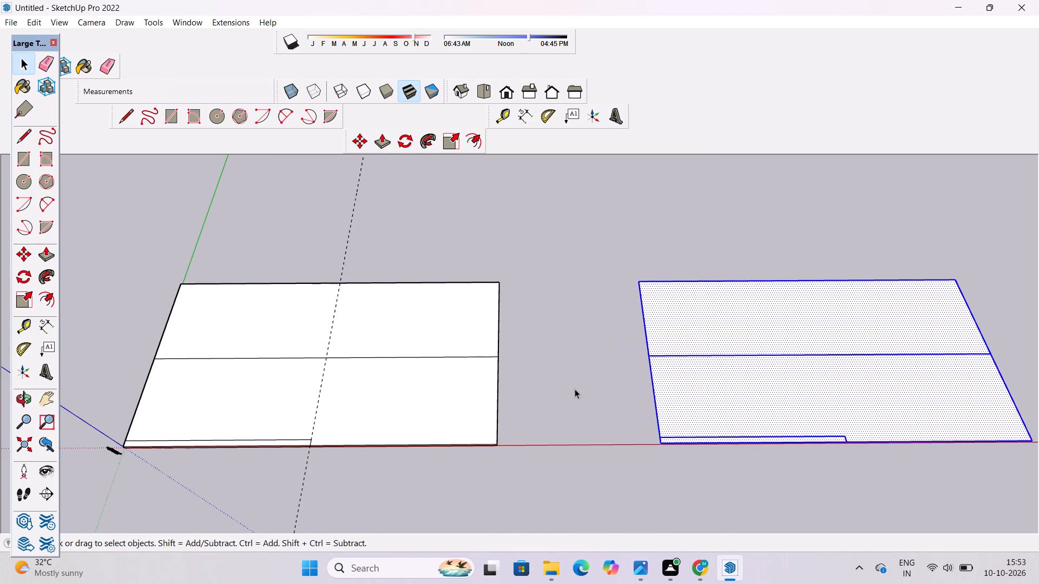
click(575, 388)
Erase the narrow strip's lines and the centre line from the copied face, leaving a plain rectangle.
key(e)
scroll(865, 421, up, 6)
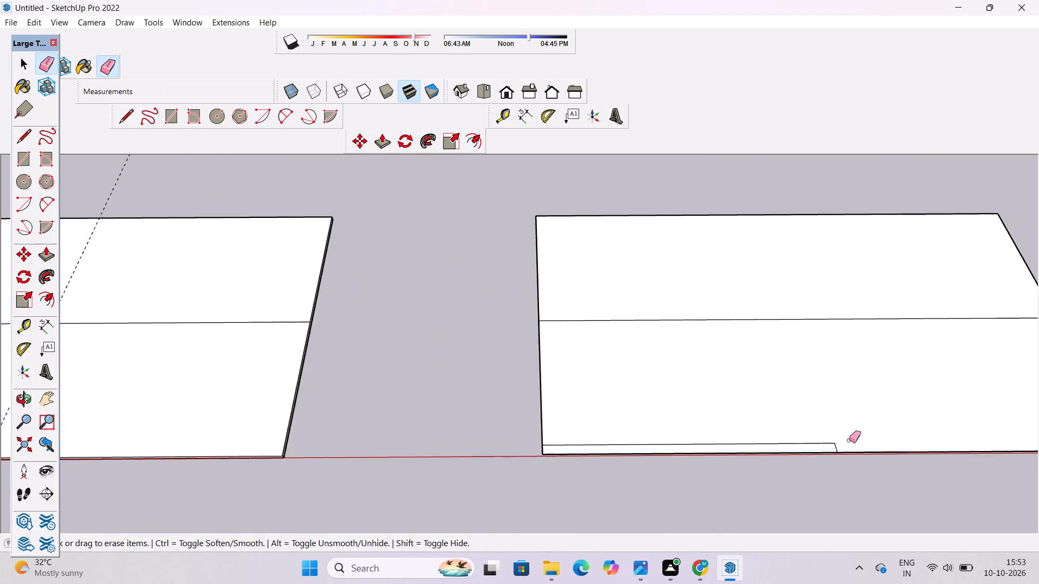
scroll(849, 440, up, 6)
drag(830, 433, 827, 443)
scroll(623, 427, down, 4)
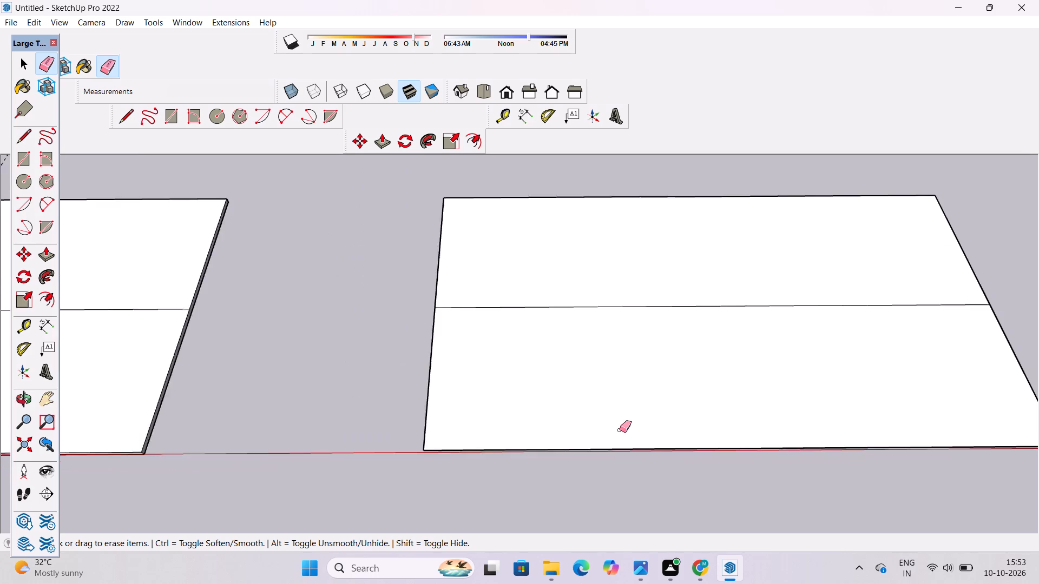
scroll(620, 430, down, 5)
drag(684, 296, 688, 332)
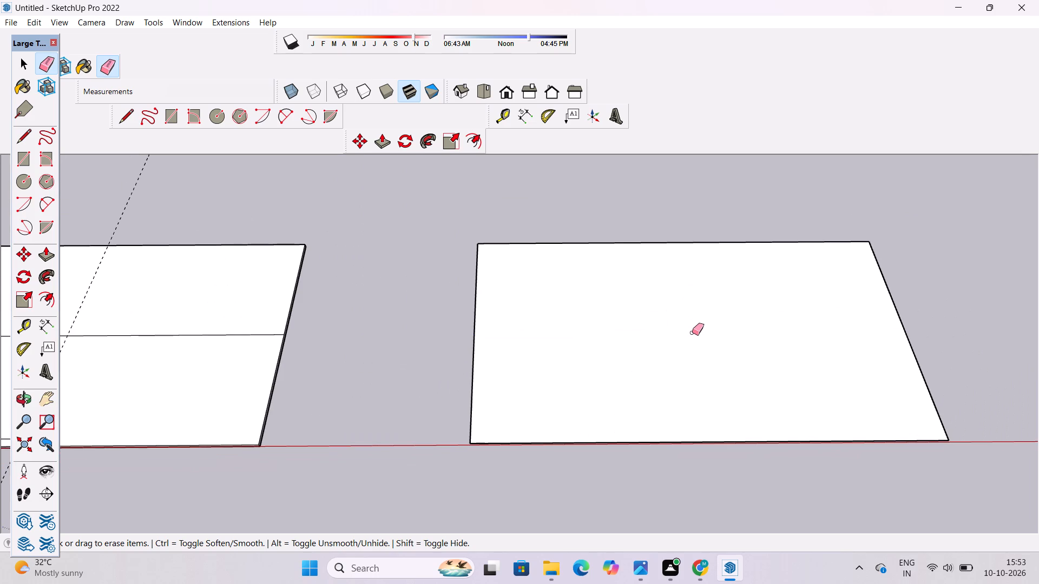
key(space)
Examine the divided slab and the plain copied rectangle beside it from several angles.
key(o)
scroll(663, 367, down, 6)
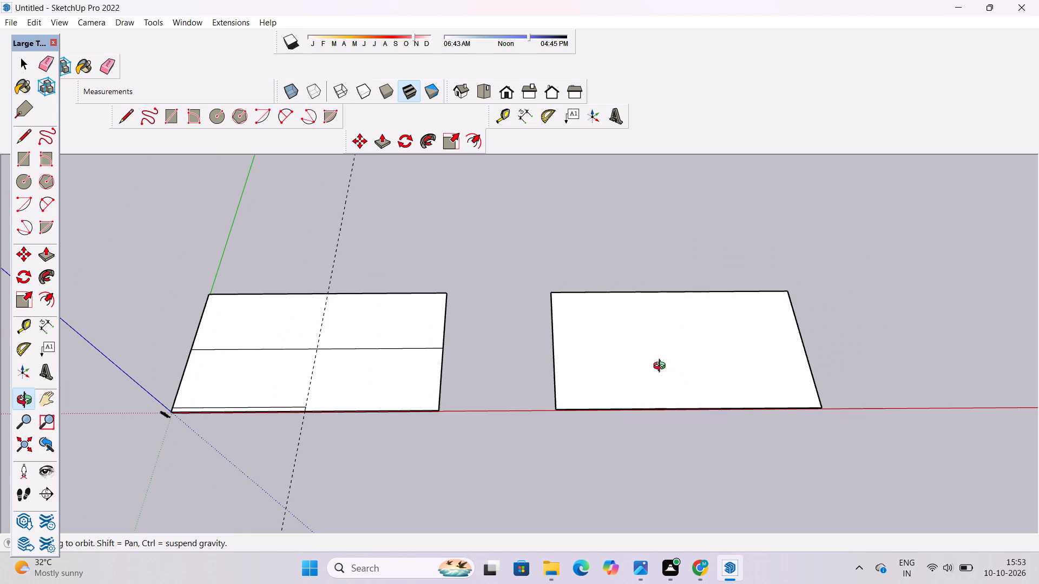
scroll(655, 375, down, 1)
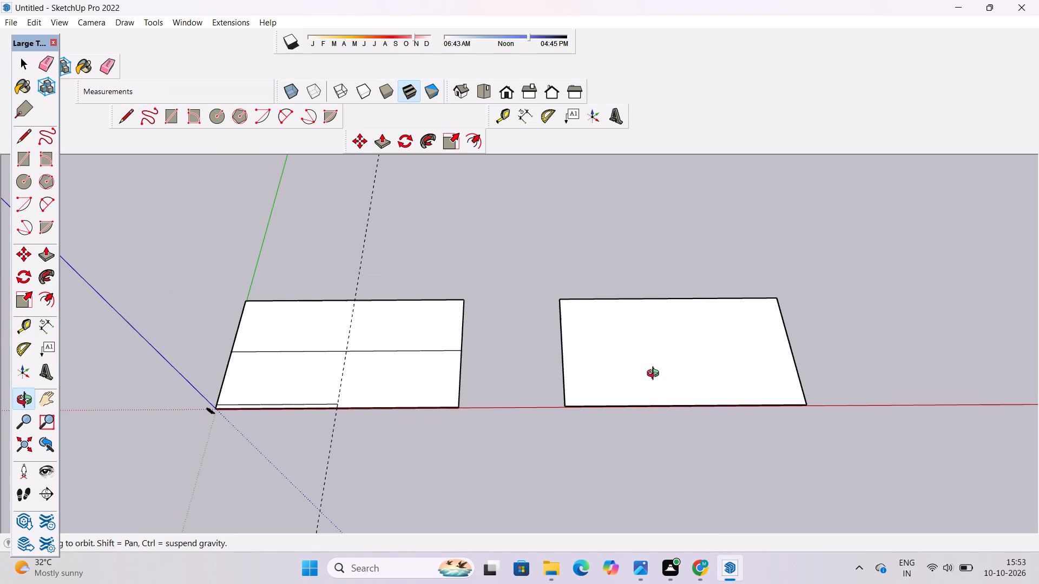
shift+drag(694, 431, 594, 432)
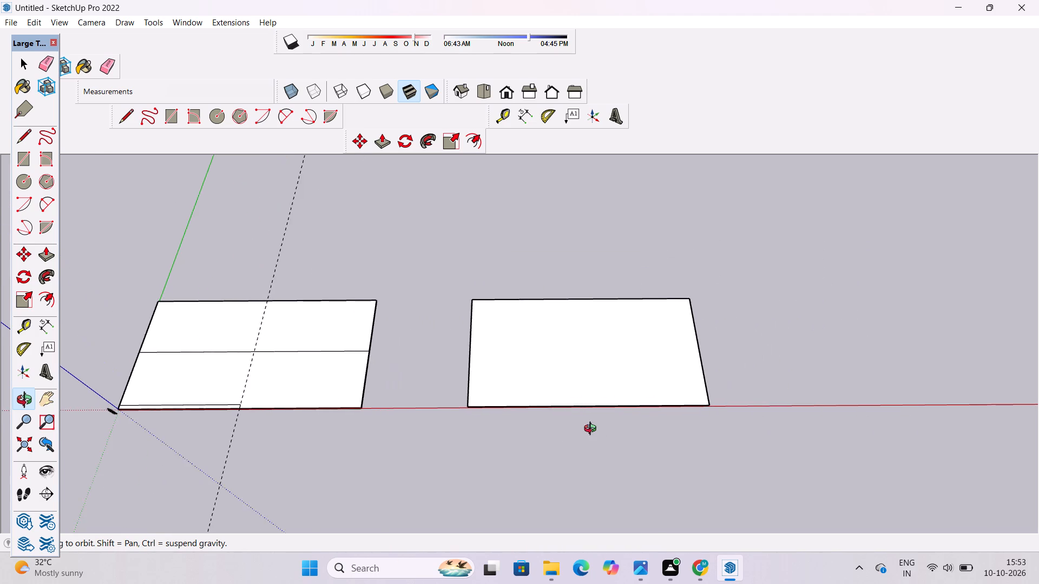
drag(593, 430, 596, 447)
scroll(595, 443, down, 4)
shift+drag(483, 443, 719, 419)
shift+scroll(560, 412, up, 5)
shift+drag(719, 390, 647, 401)
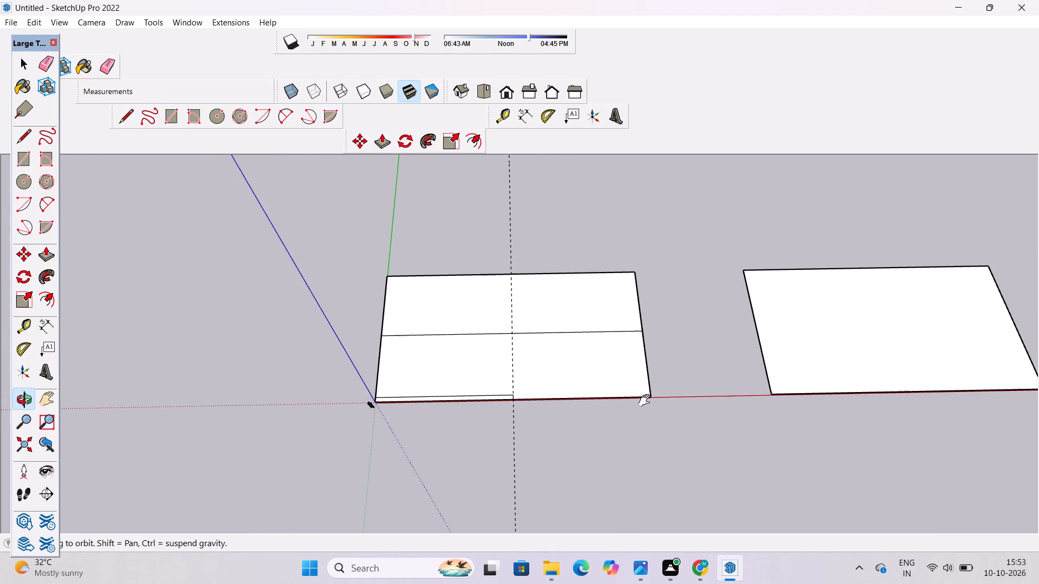
shift+scroll(622, 404, up, 2)
shift+drag(602, 428, 504, 423)
shift+drag(504, 423, 516, 408)
shift+drag(517, 408, 532, 424)
click(532, 424)
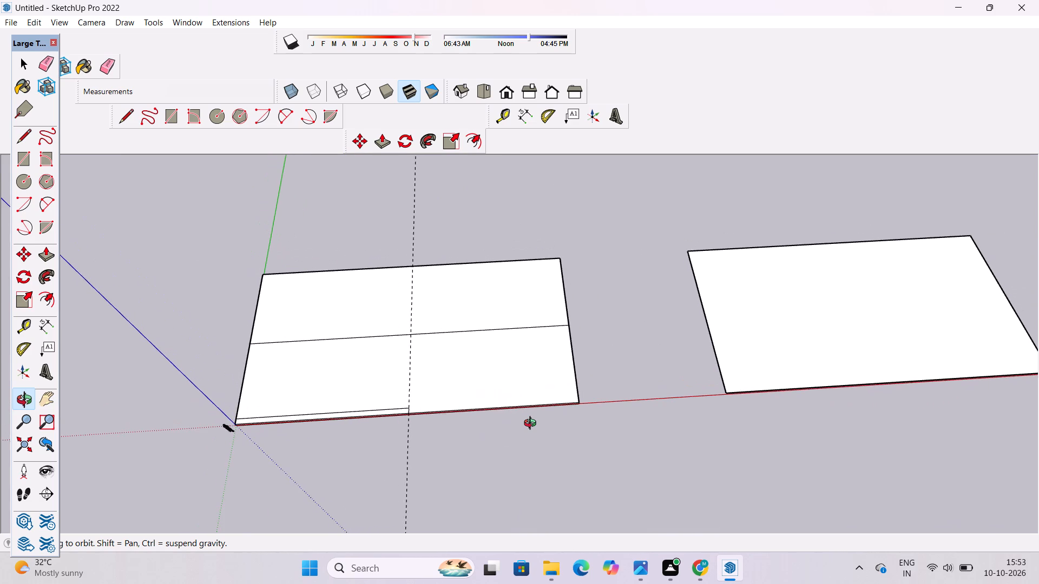
click(534, 423)
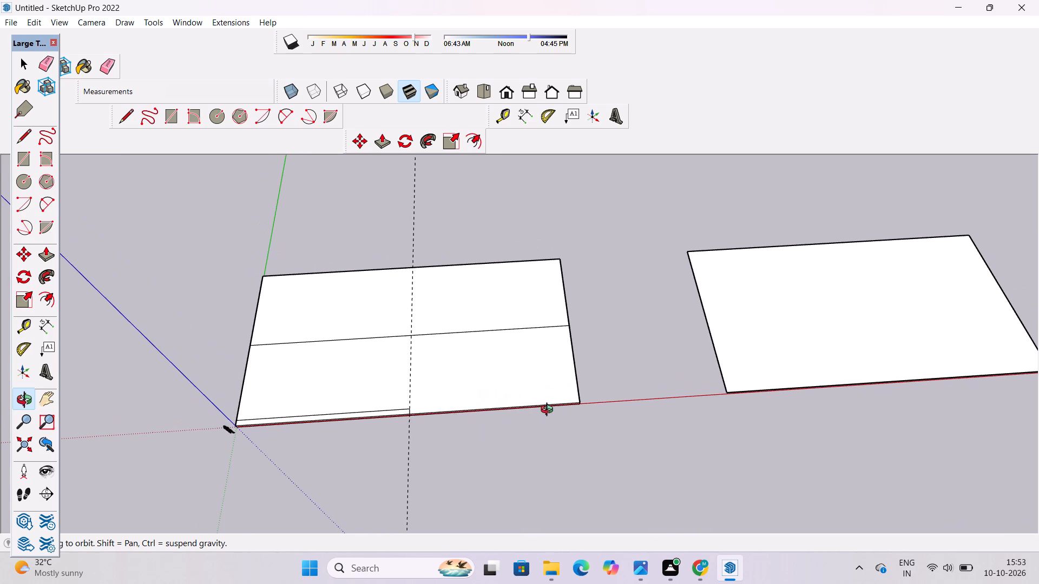
scroll(549, 411, down, 4)
shift+drag(436, 420, 529, 432)
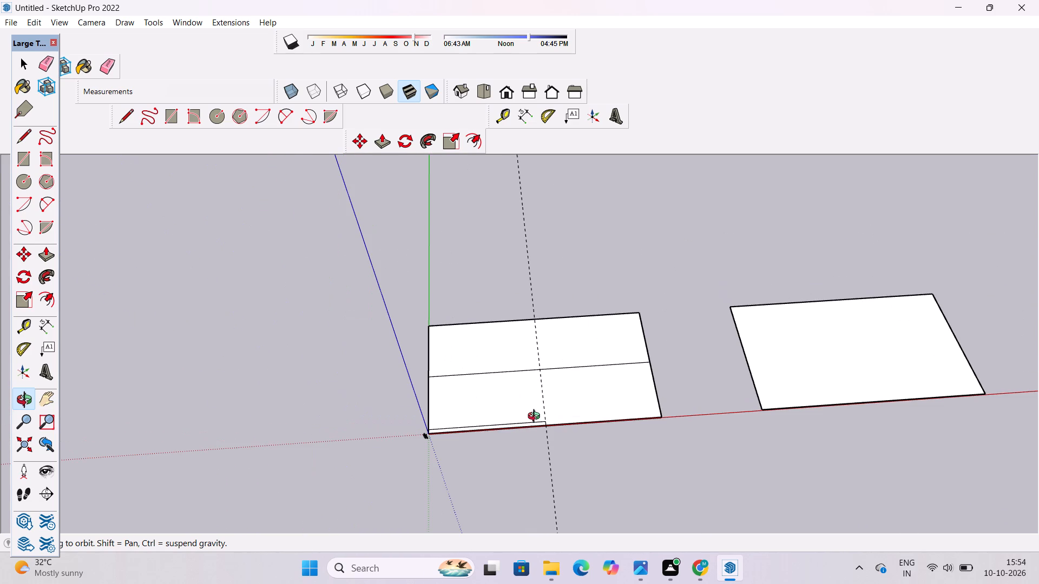
drag(534, 415, 422, 439)
drag(422, 439, 529, 461)
shift+drag(524, 476, 535, 440)
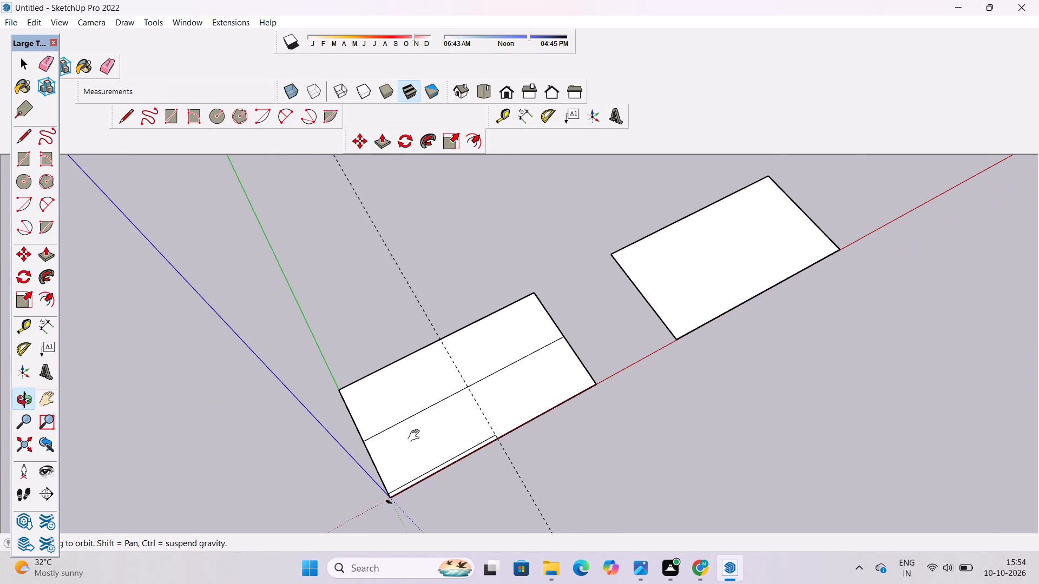
shift+scroll(416, 436, up, 3)
scroll(416, 436, down, 2)
drag(457, 461, 419, 437)
drag(455, 454, 456, 427)
shift+drag(456, 427, 456, 443)
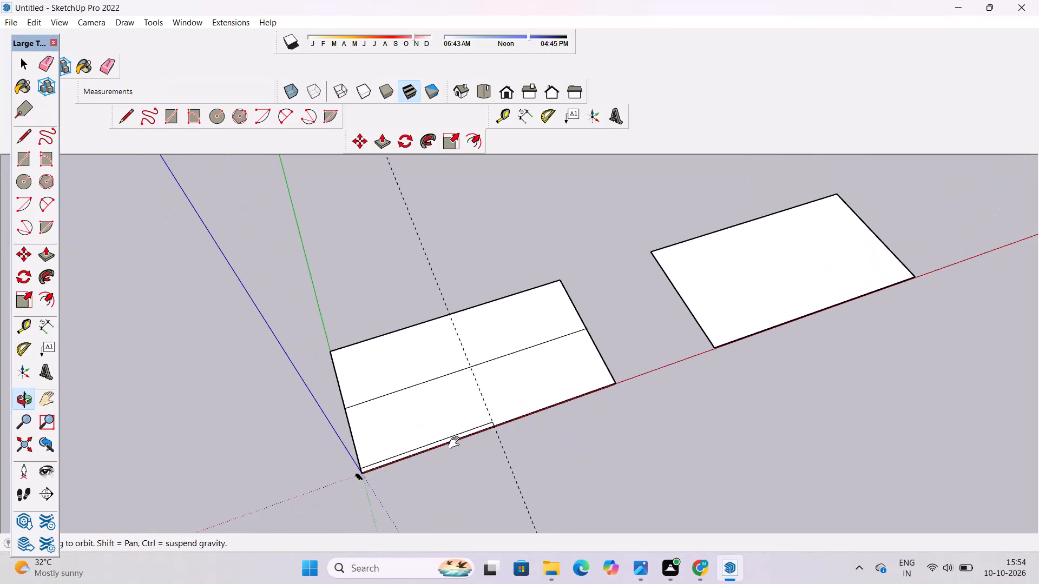
shift+scroll(456, 443, up, 4)
shift+drag(456, 443, 458, 468)
shift+drag(458, 468, 470, 460)
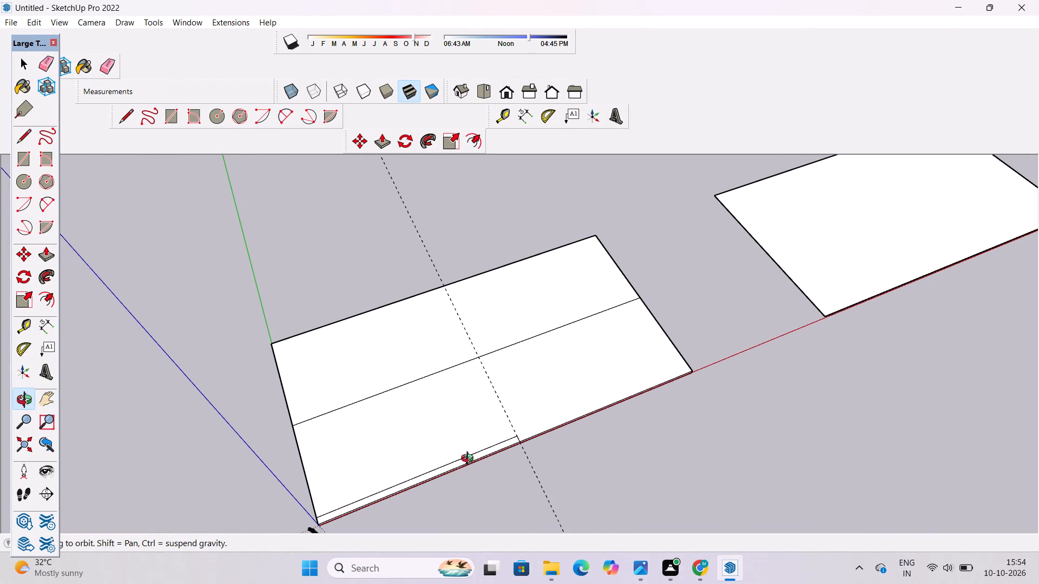
shift+drag(470, 459, 470, 468)
drag(470, 468, 465, 457)
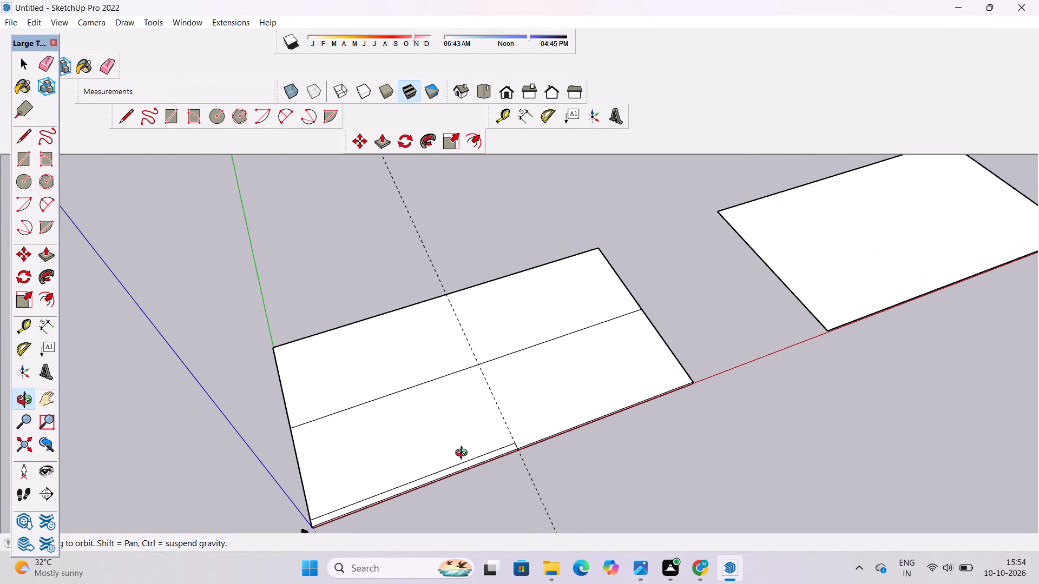
drag(464, 452, 428, 459)
shift+drag(428, 459, 399, 442)
drag(399, 442, 389, 442)
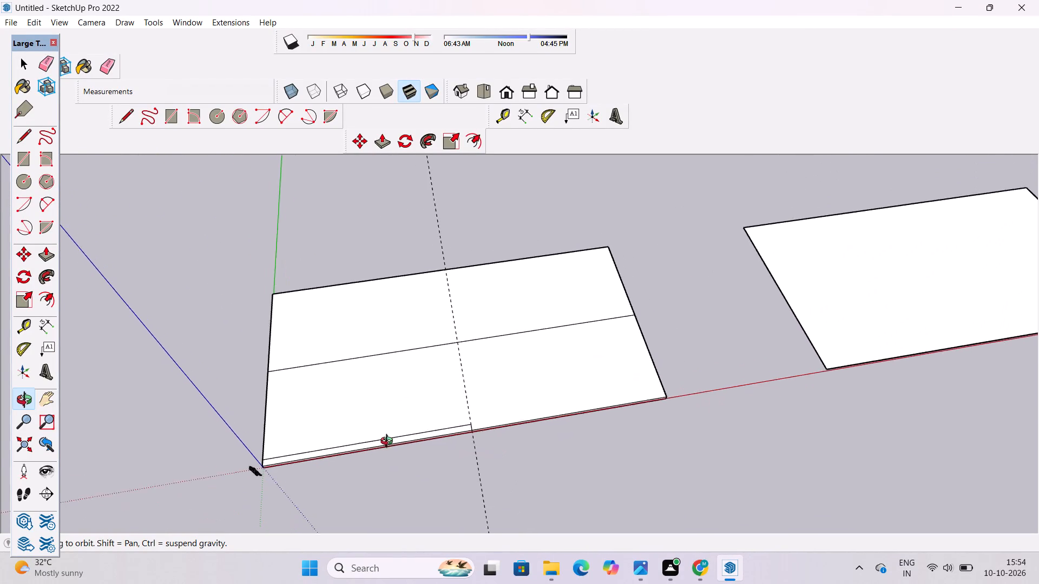
drag(389, 442, 361, 446)
shift+drag(363, 446, 367, 449)
drag(367, 449, 372, 458)
scroll(544, 475, up, 2)
shift+drag(536, 466, 540, 491)
click(535, 490)
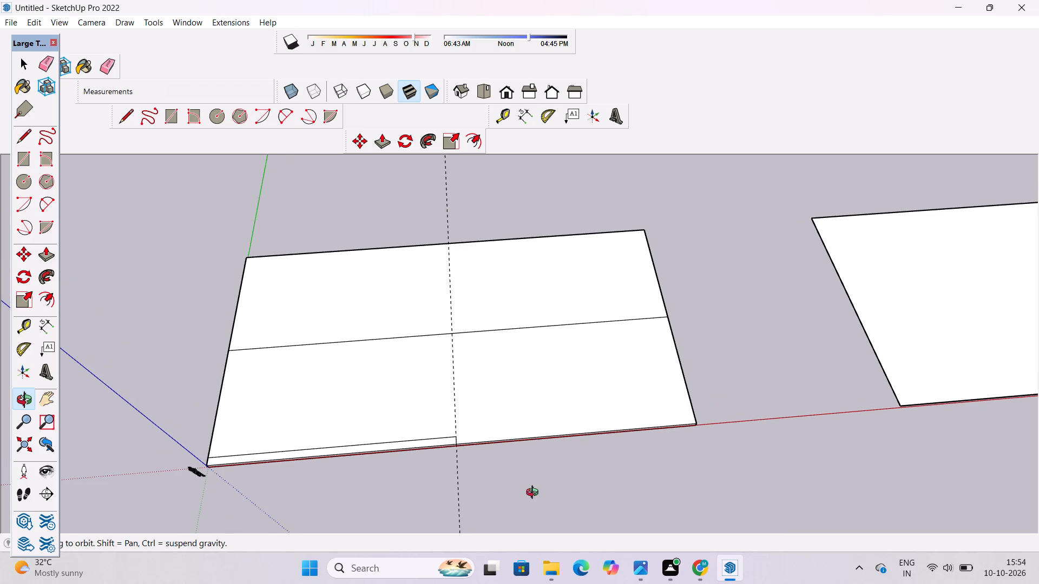
Draw a 30' 6" line along the guide, from the end of the narrow strip's inner line to the slab's centre line.
key(l)
scroll(446, 431, up, 5)
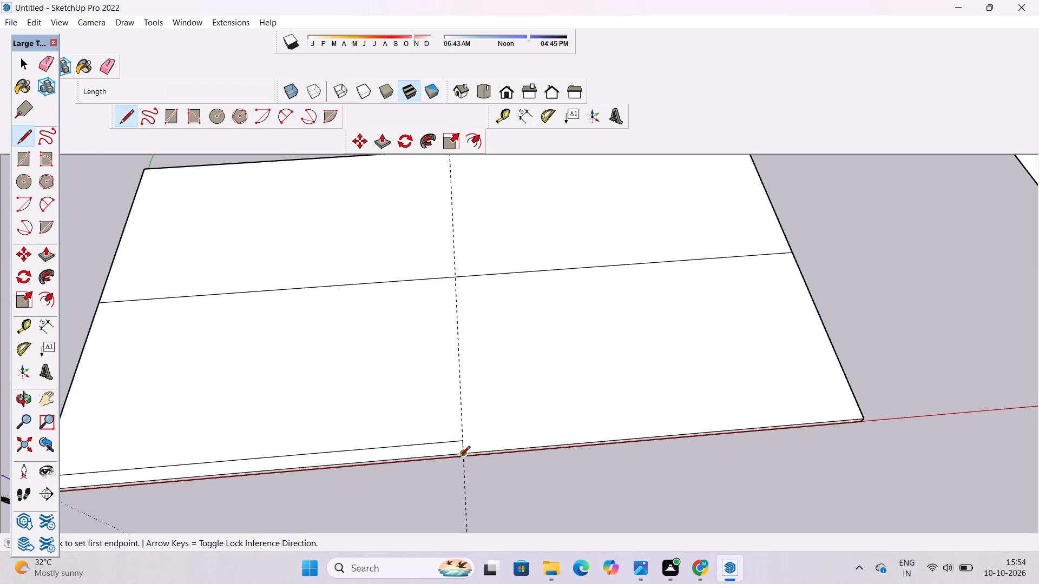
click(461, 441)
click(458, 275)
Erase the remaining guide that runs parallel to the green axis through the slab's middle.
key(space)
key(e)
scroll(451, 379, down, 5)
drag(473, 467, 466, 472)
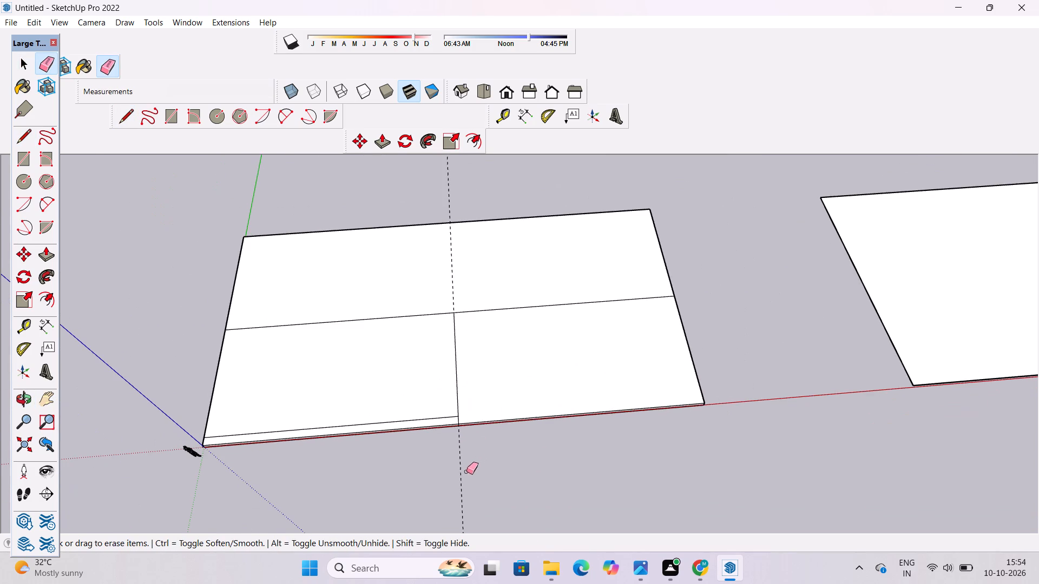
drag(466, 472, 461, 480)
key(space)
Examine the divided slab and the plain copy from above and from several angles, focusing on the narrow strip's corner.
key(o)
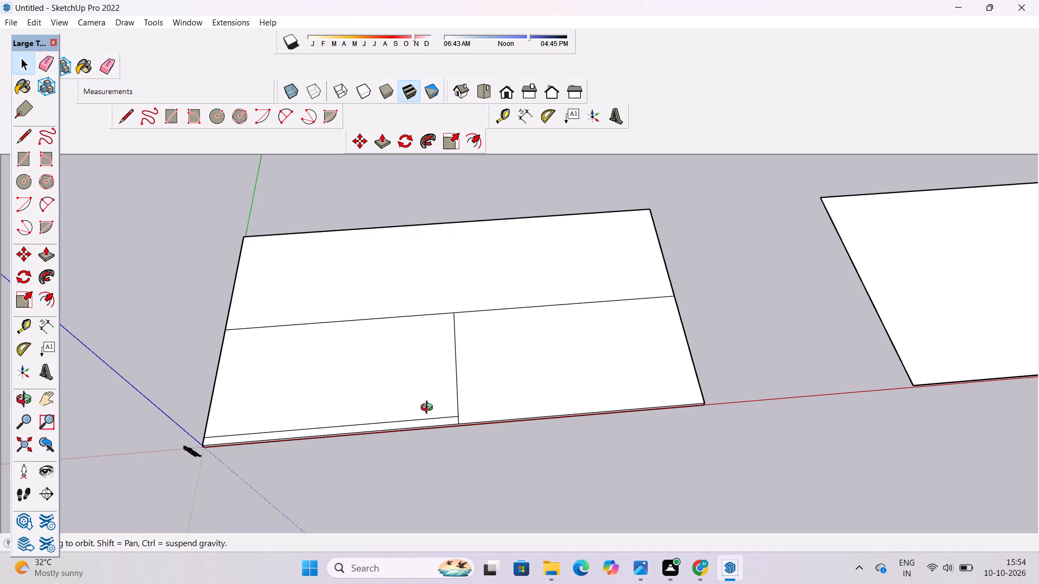
scroll(429, 409, up, 3)
scroll(427, 404, down, 5)
shift+drag(427, 401, 435, 441)
drag(426, 442, 648, 307)
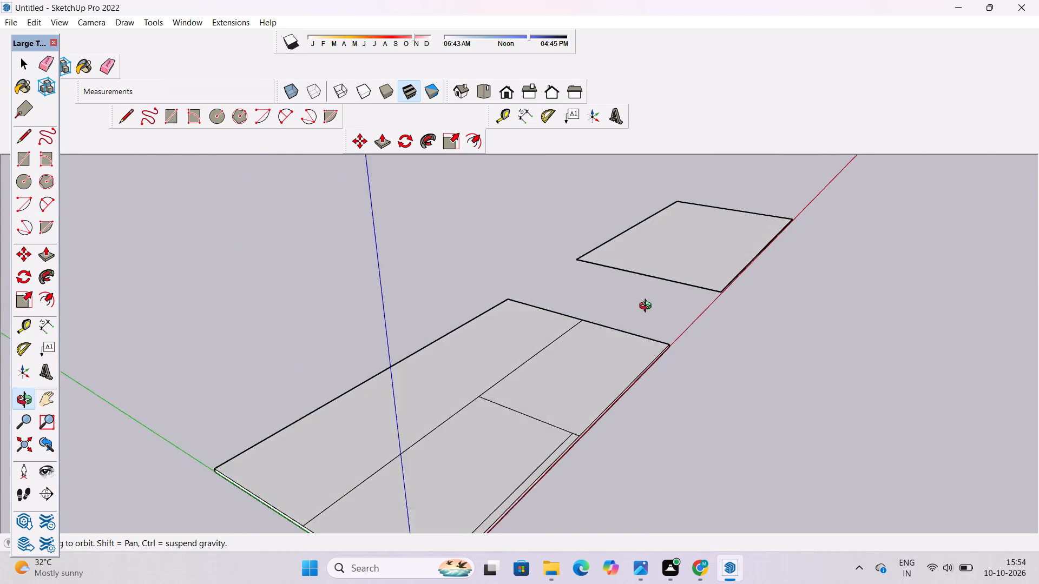
drag(648, 307, 474, 428)
scroll(515, 477, up, 1)
shift+drag(518, 483, 494, 468)
drag(503, 502, 492, 458)
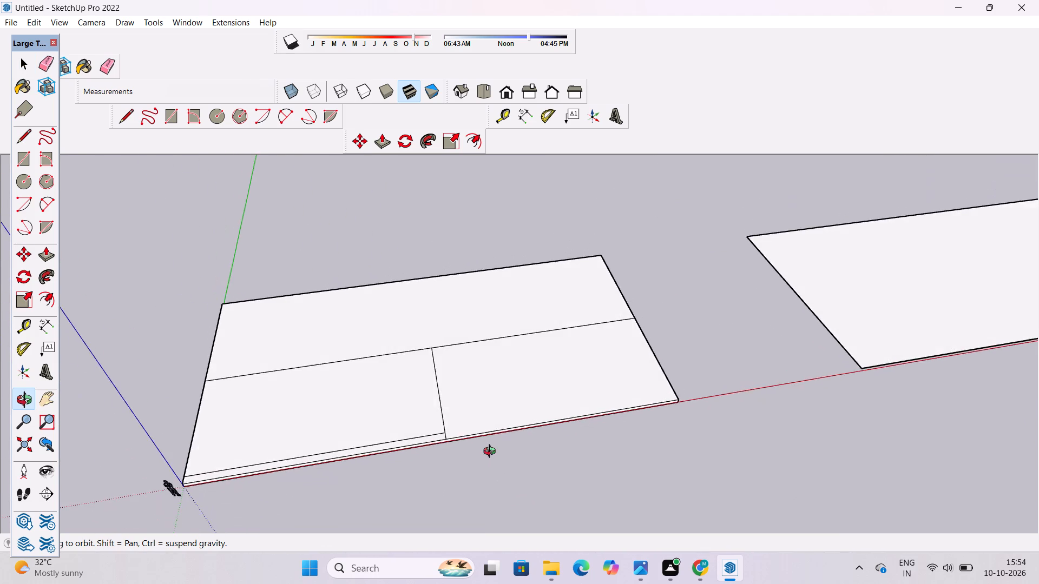
scroll(491, 454, up, 5)
shift+drag(491, 429, 492, 417)
scroll(492, 412, down, 6)
drag(492, 412, 506, 452)
scroll(497, 454, up, 4)
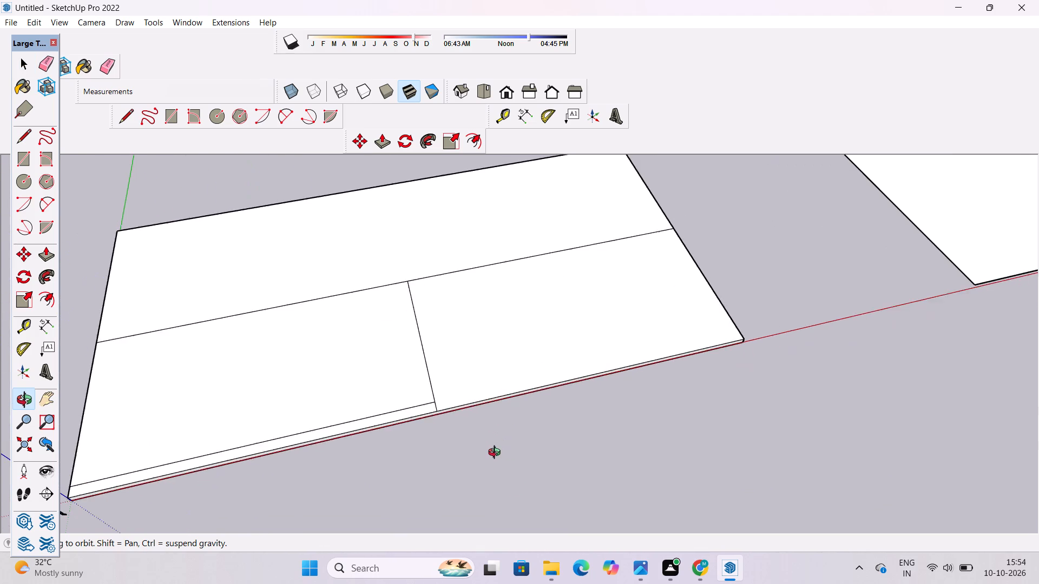
shift+drag(495, 450, 509, 494)
drag(432, 447, 497, 459)
scroll(498, 442, down, 6)
shift+drag(515, 461, 512, 440)
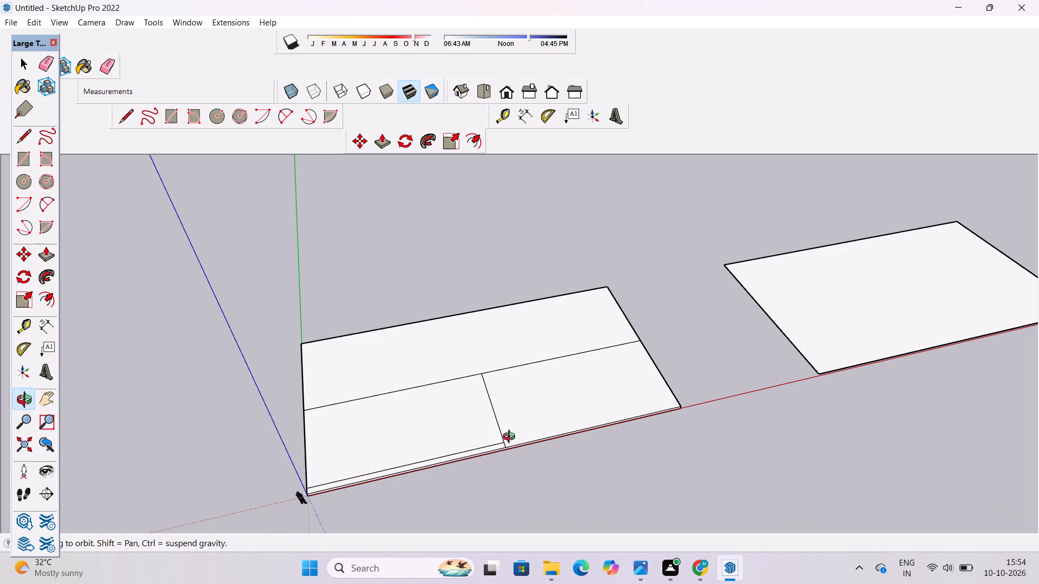
scroll(511, 438, down, 3)
shift+drag(512, 482, 504, 390)
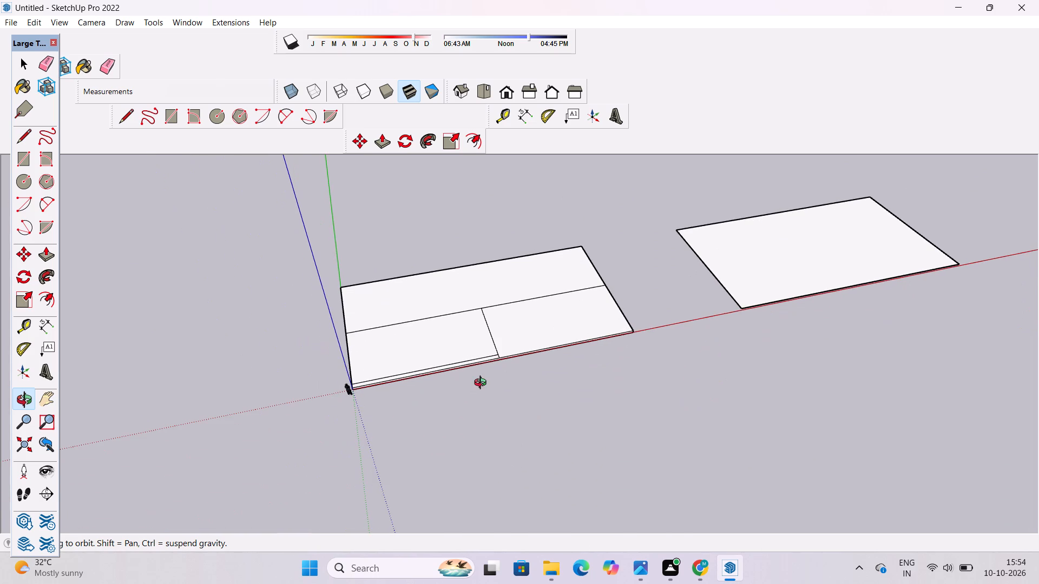
click(477, 95)
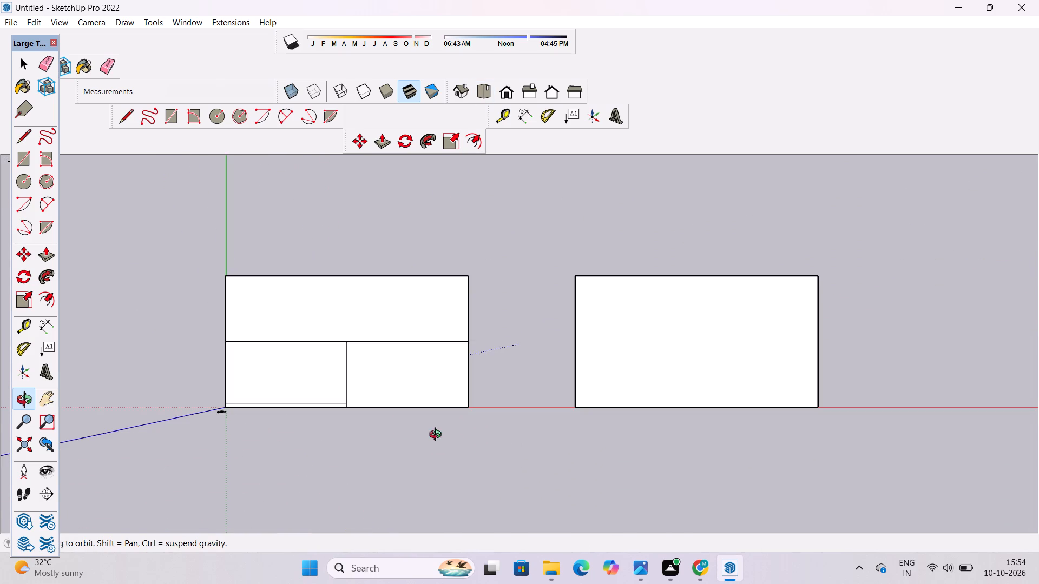
scroll(431, 429, up, 3)
drag(393, 426, 388, 336)
scroll(265, 409, up, 4)
shift+drag(265, 409, 370, 404)
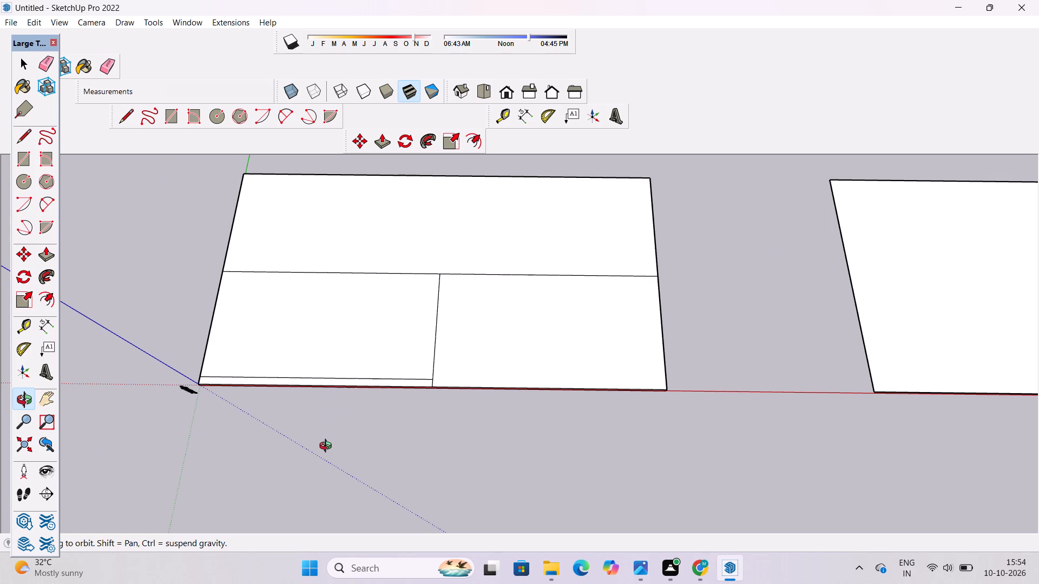
scroll(328, 447, up, 4)
shift+drag(319, 437, 346, 467)
drag(346, 467, 363, 434)
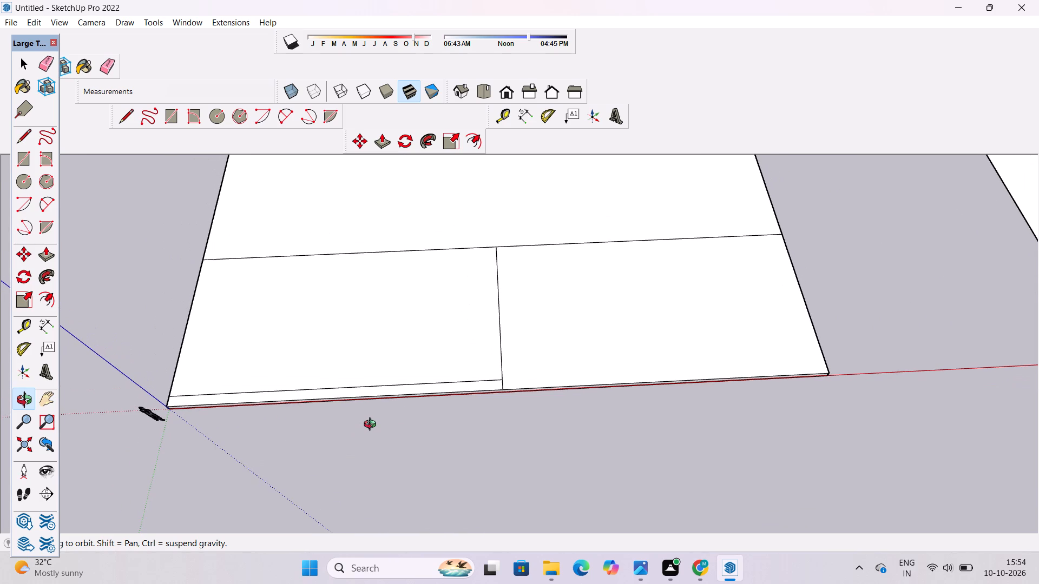
scroll(413, 412, down, 4)
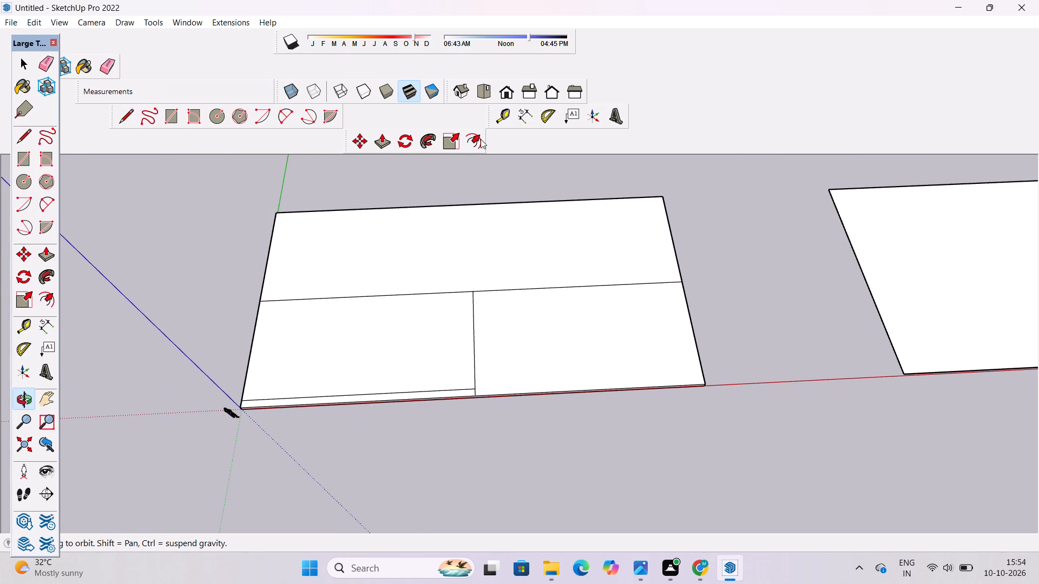
click(489, 94)
scroll(477, 350, up, 3)
drag(463, 421, 462, 333)
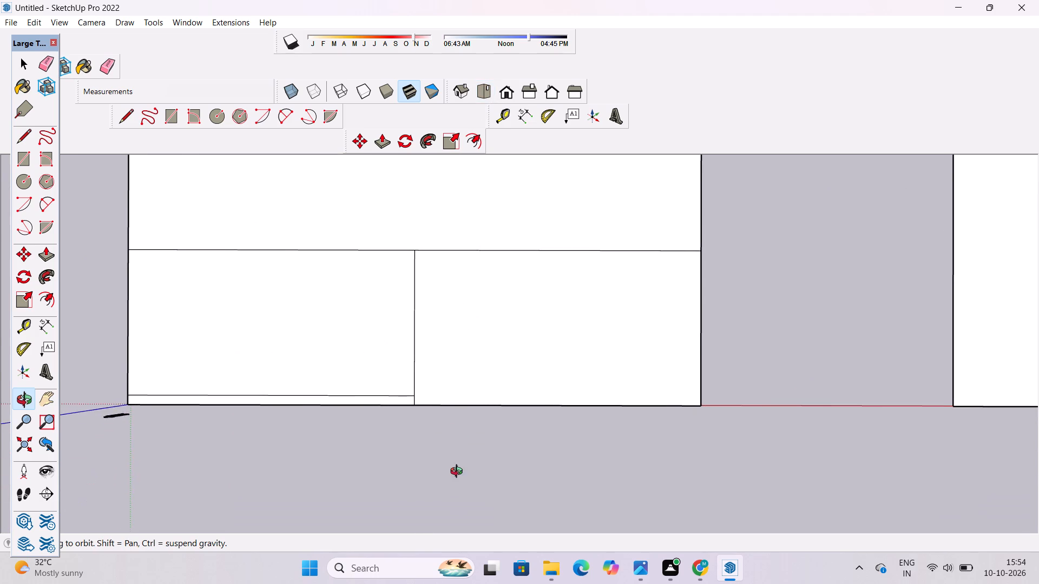
drag(459, 473, 463, 349)
scroll(309, 439, up, 2)
drag(305, 437, 318, 437)
drag(320, 447, 330, 410)
scroll(330, 409, down, 7)
shift+drag(259, 437, 366, 416)
drag(367, 416, 367, 483)
scroll(357, 402, up, 4)
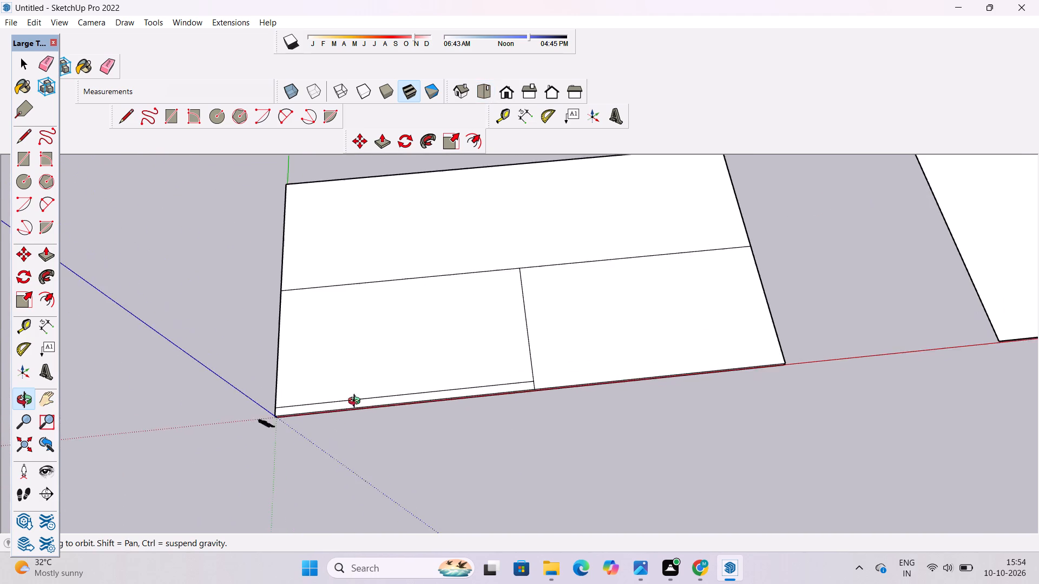
shift+drag(357, 402, 351, 433)
scroll(348, 433, up, 1)
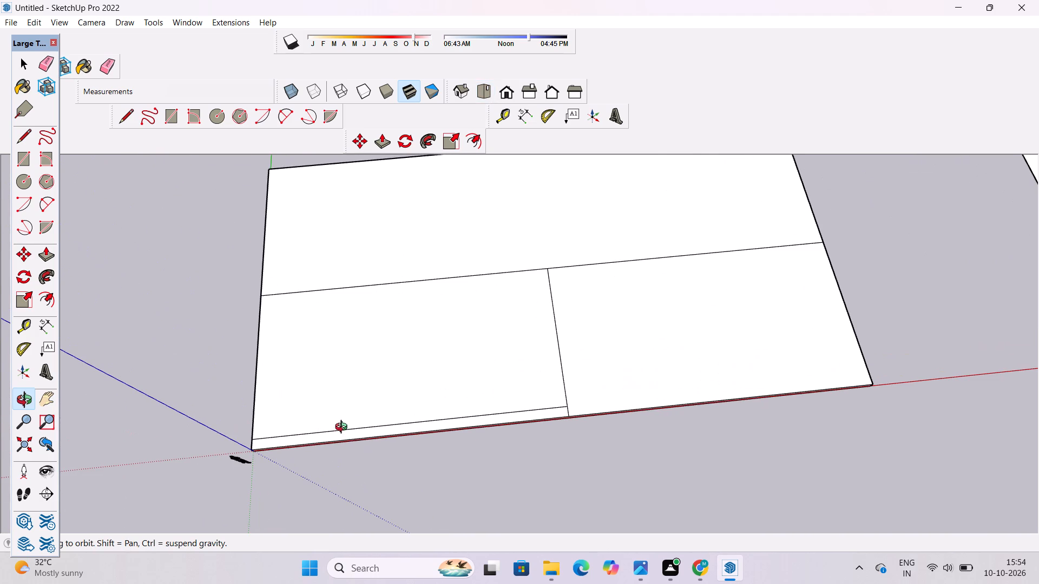
scroll(344, 428, down, 1)
shift+drag(344, 426, 308, 435)
scroll(306, 427, up, 3)
shift+drag(309, 425, 294, 438)
shift+drag(294, 433, 226, 455)
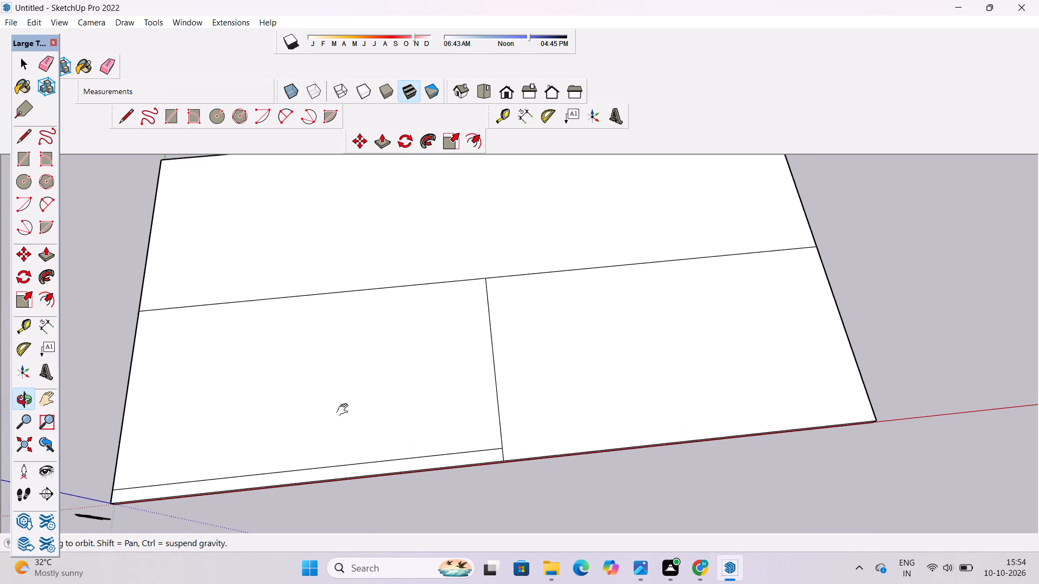
shift+scroll(345, 410, down, 4)
drag(346, 410, 346, 420)
shift+click(346, 420)
Place a guide 2' inside the slab's edge that lies along the green axis.
key(t)
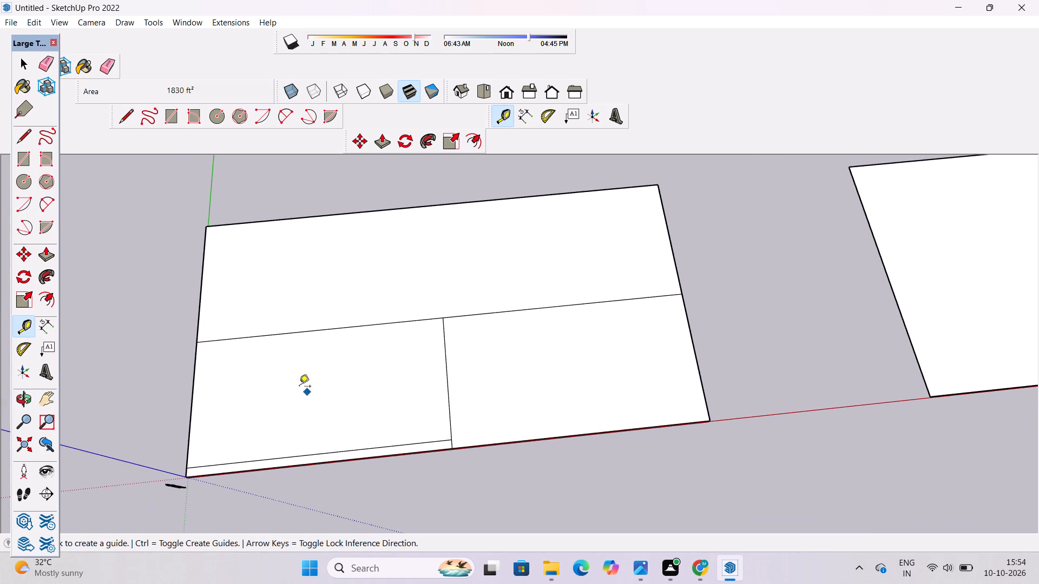
click(193, 403)
text(2')
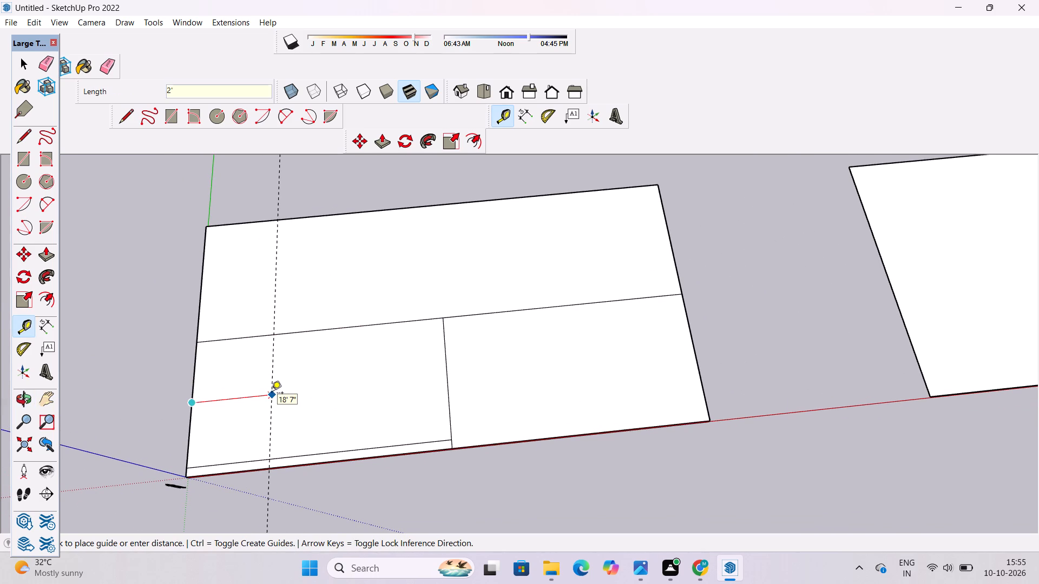
key(Return)
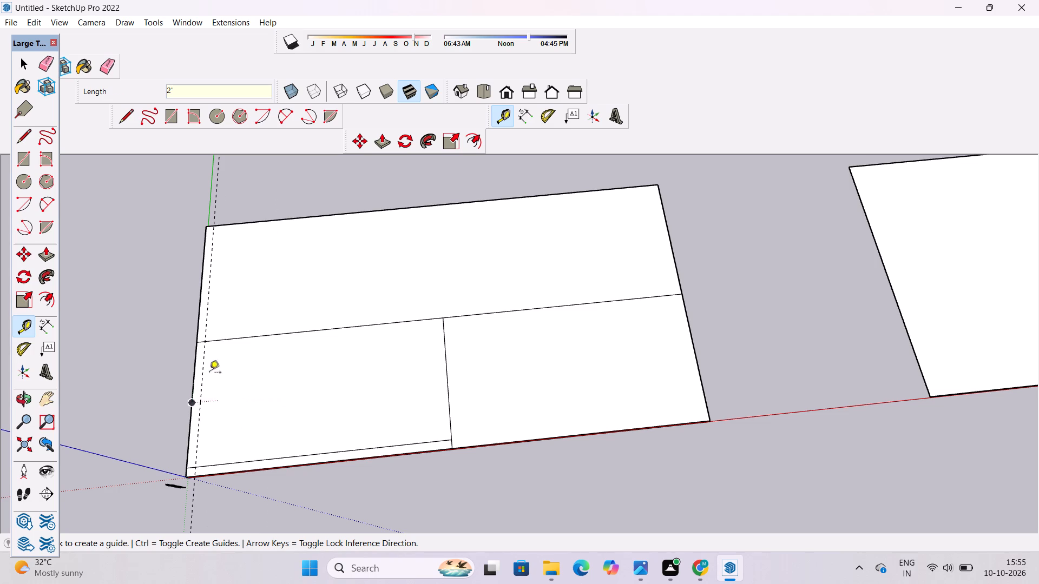
Draw a 63' line along the 2' guide, from the narrow strip's inner line to the slab's far edge.
click(119, 119)
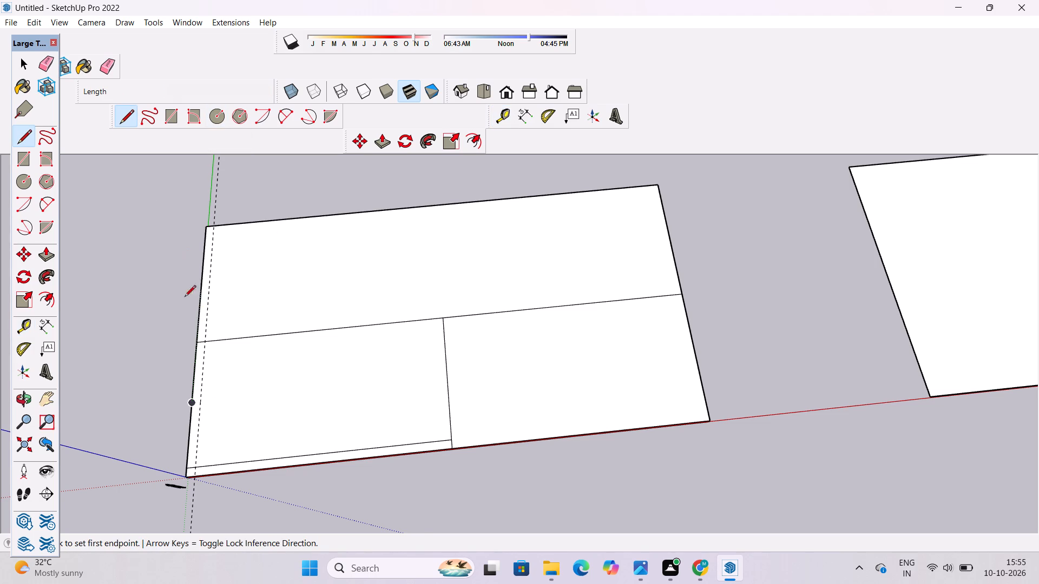
click(194, 469)
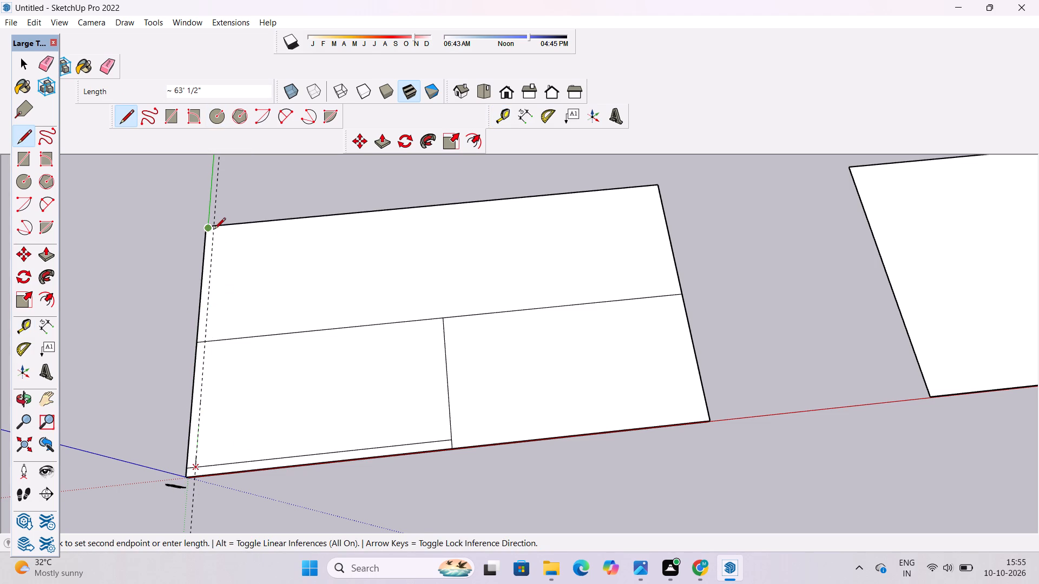
scroll(216, 225, up, 4)
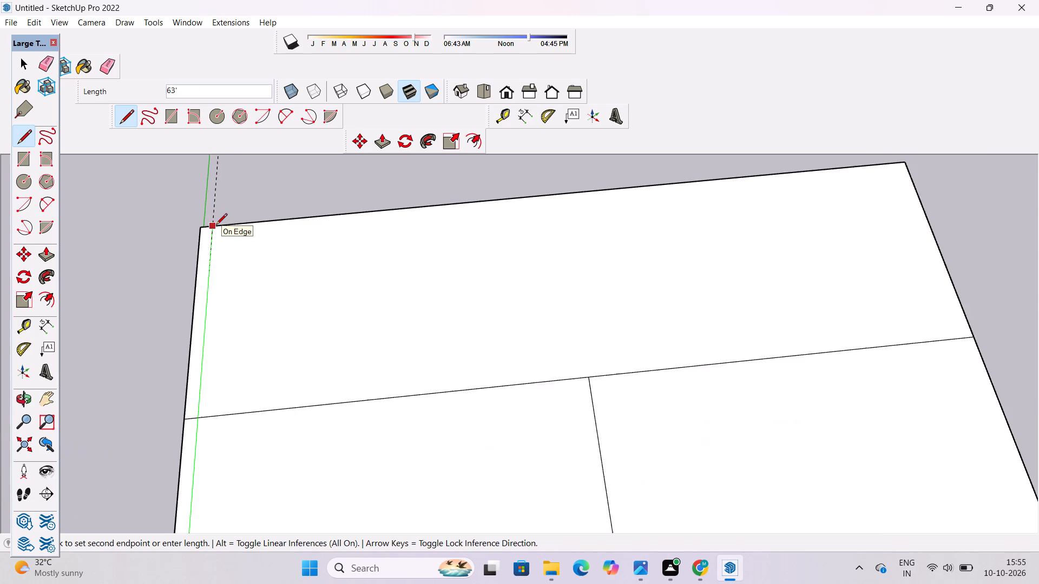
scroll(216, 225, up, 5)
click(211, 227)
Erase the 2' guide parallel to the green axis.
key(e)
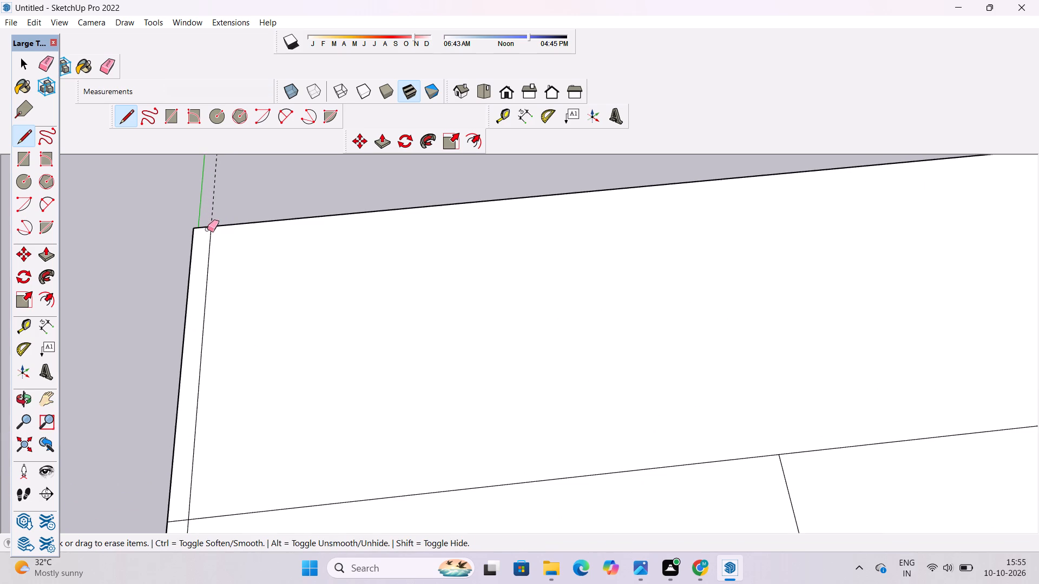
drag(222, 193, 211, 213)
Erase the short piece of the centre line that crosses the 2' strip along the green axis.
scroll(265, 233, down, 5)
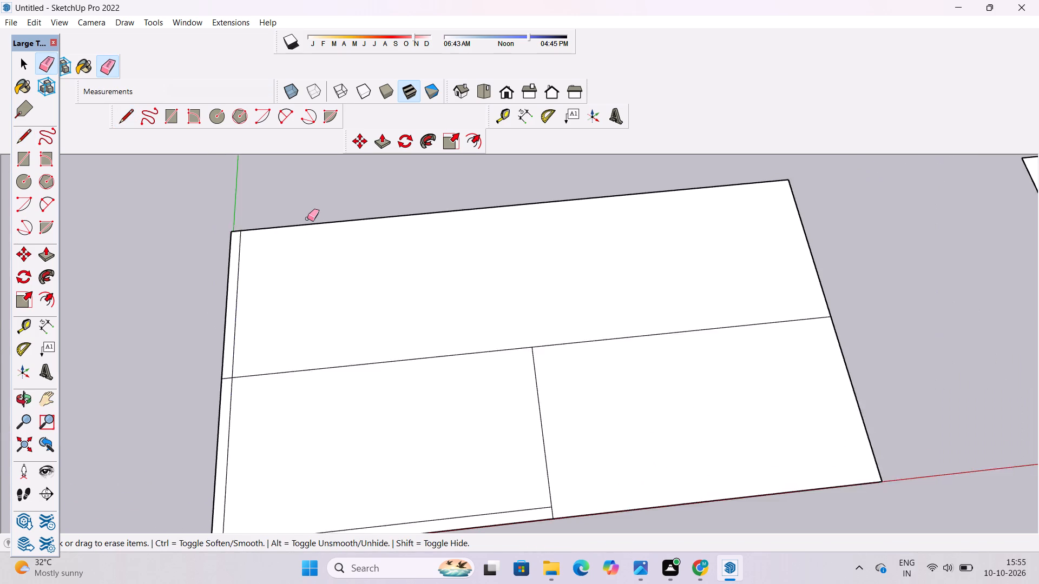
scroll(307, 218, down, 8)
scroll(269, 306, up, 3)
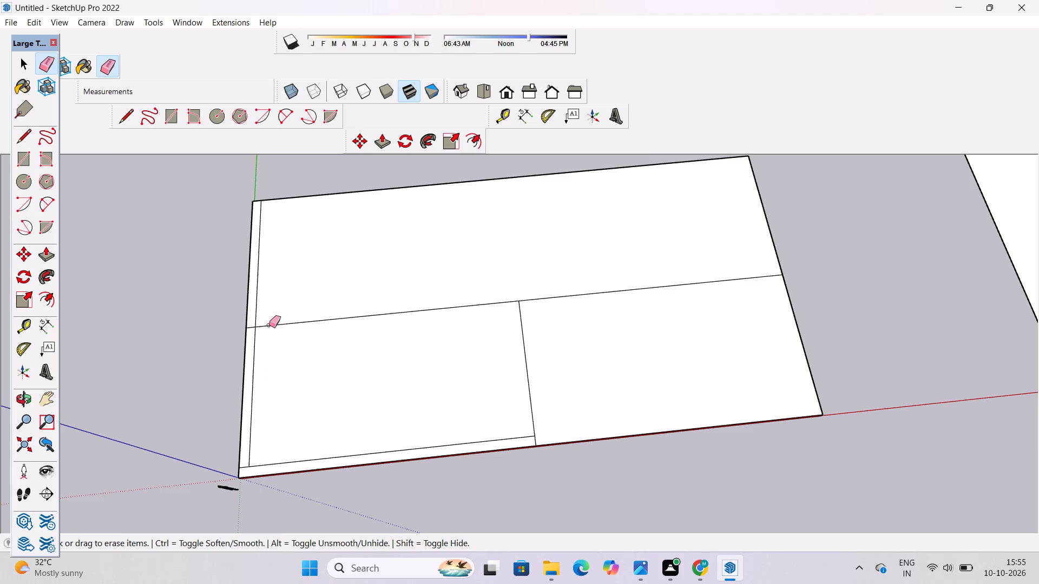
scroll(242, 347, up, 7)
scroll(250, 329, down, 4)
drag(253, 316, 254, 322)
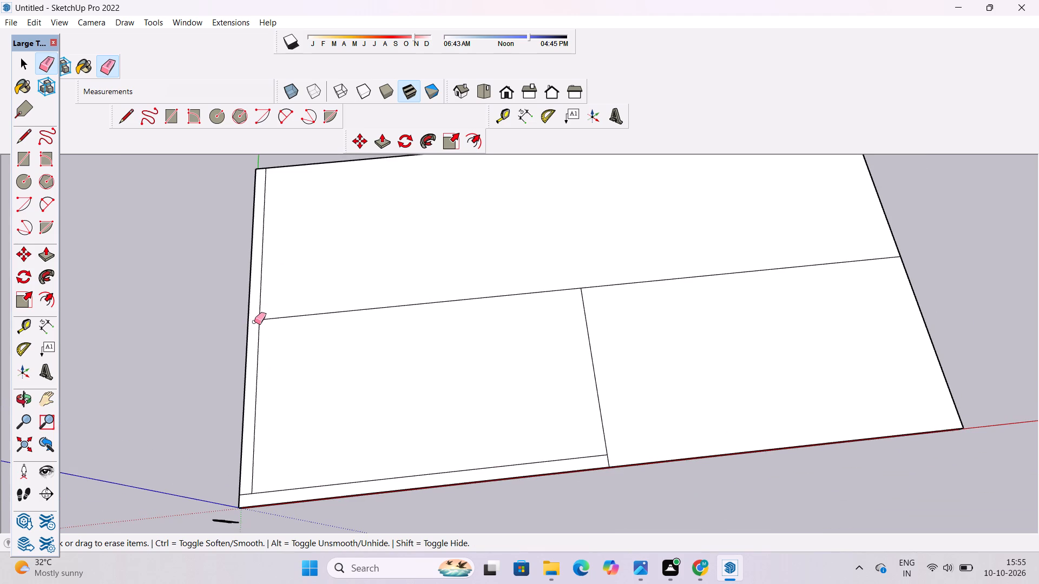
scroll(254, 322, down, 4)
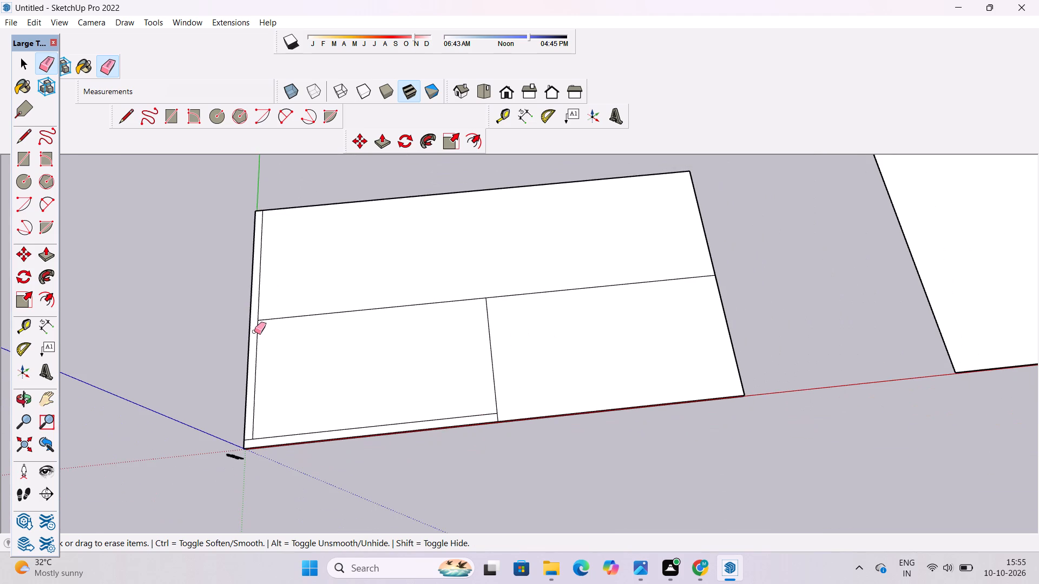
Examine the slab's divided top from several angles, especially the two narrow strips meeting at the origin corner.
key(space)
text(o)
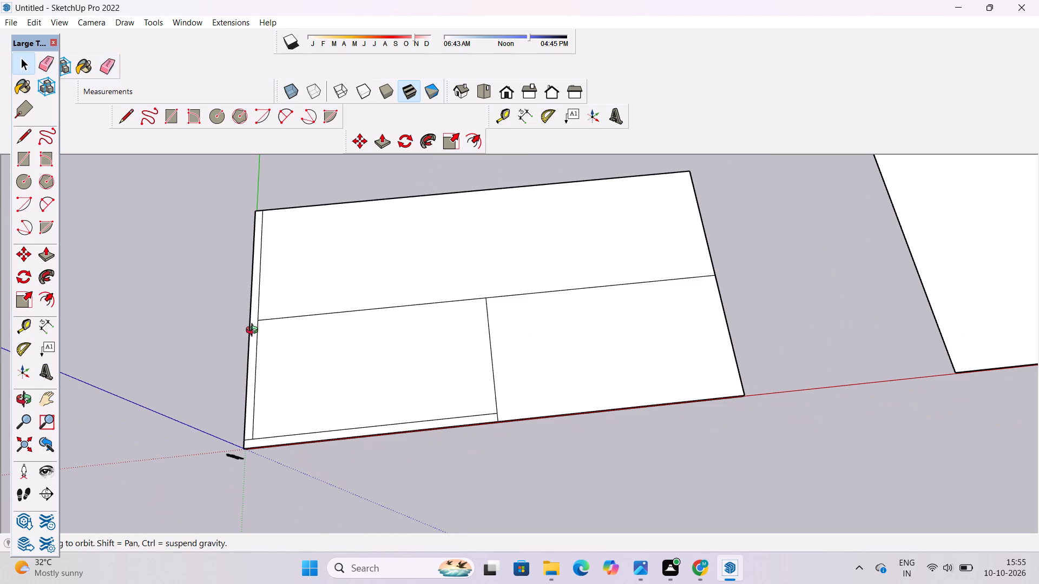
scroll(254, 331, down, 4)
shift+drag(300, 367, 310, 390)
drag(310, 403, 310, 376)
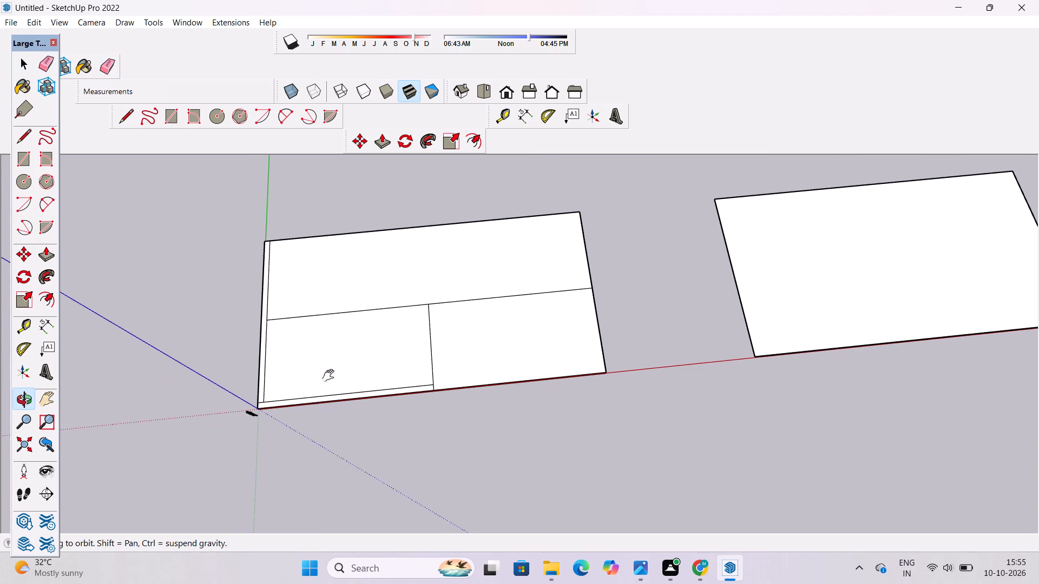
scroll(387, 366, up, 4)
shift+drag(387, 366, 317, 440)
drag(286, 424, 319, 401)
shift+drag(273, 420, 292, 388)
drag(296, 398, 213, 417)
shift+drag(211, 416, 297, 417)
scroll(300, 410, down, 5)
drag(218, 426, 285, 412)
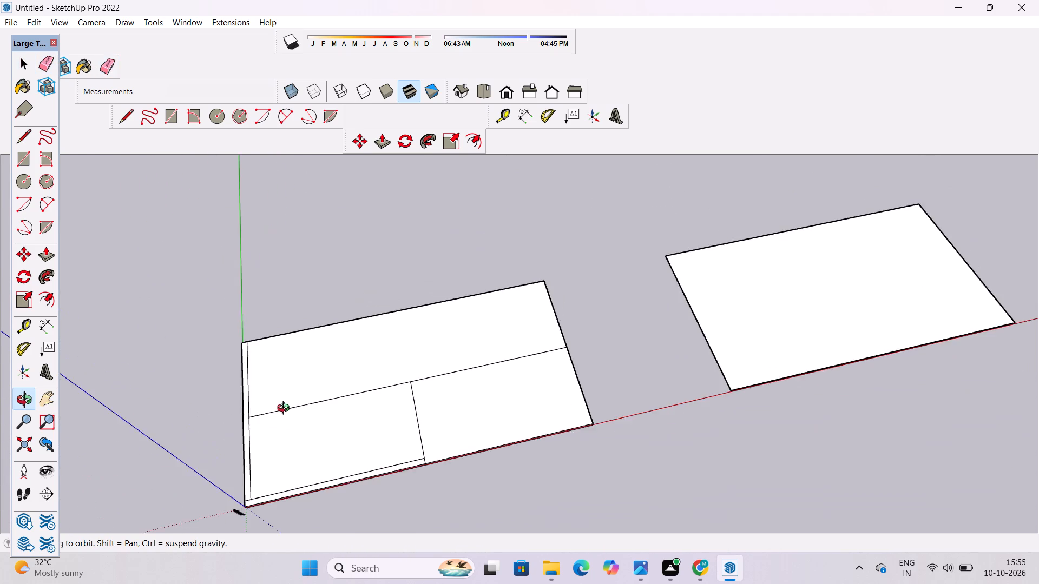
scroll(285, 411, up, 4)
shift+drag(286, 421, 285, 401)
key(p)
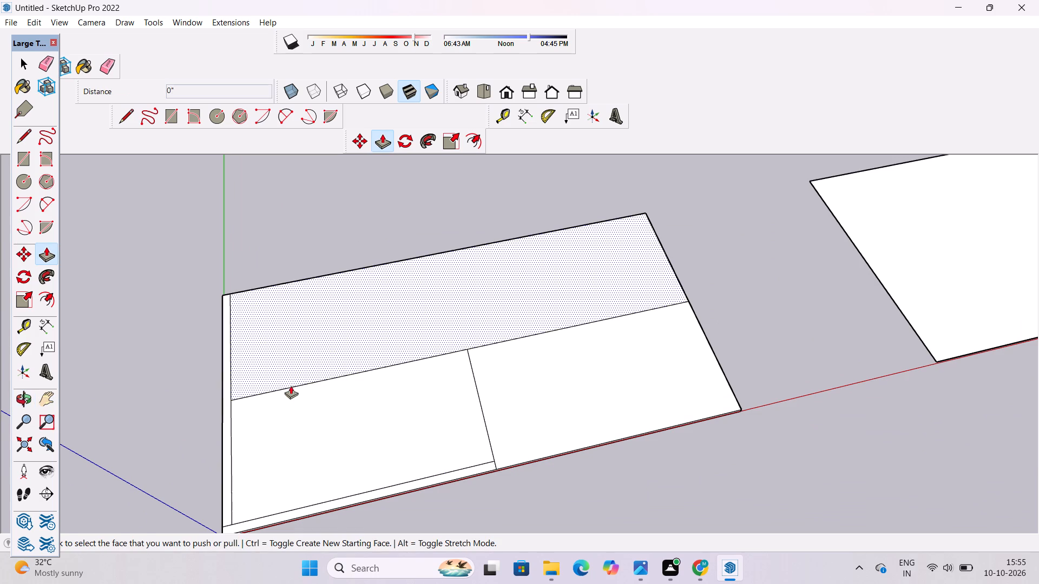
key(o)
shift+drag(262, 417, 295, 375)
drag(277, 420, 337, 372)
shift+drag(281, 440, 308, 407)
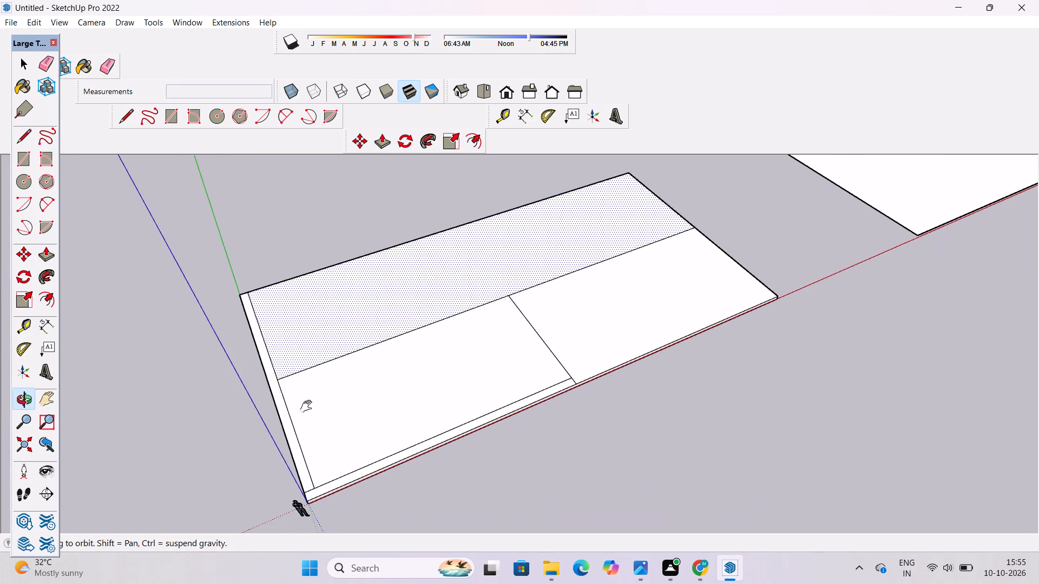
shift+drag(308, 407, 307, 407)
drag(284, 433, 340, 395)
scroll(302, 414, up, 3)
shift+drag(293, 404, 295, 395)
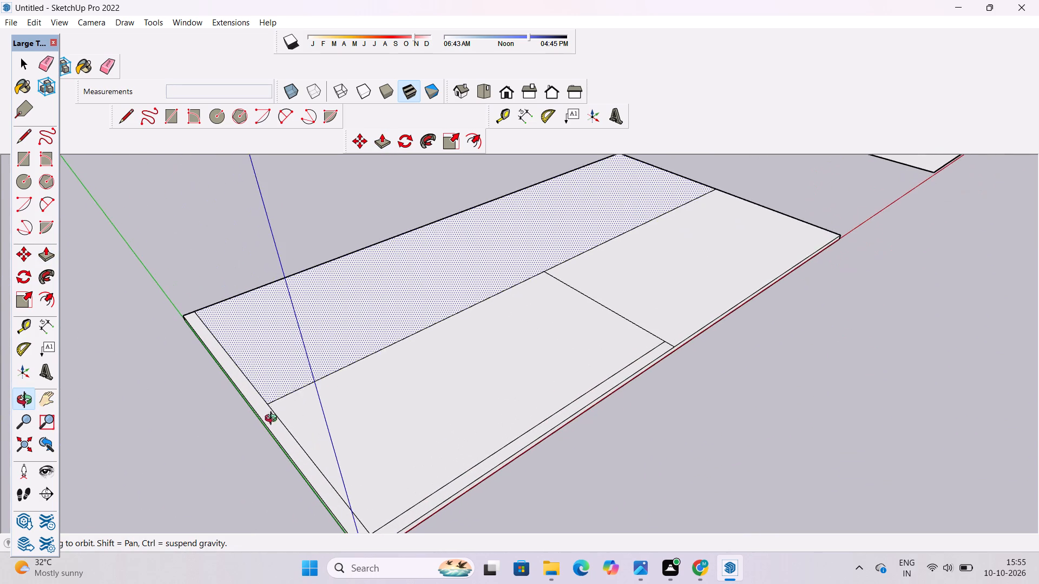
drag(273, 420, 301, 381)
shift+drag(301, 381, 281, 436)
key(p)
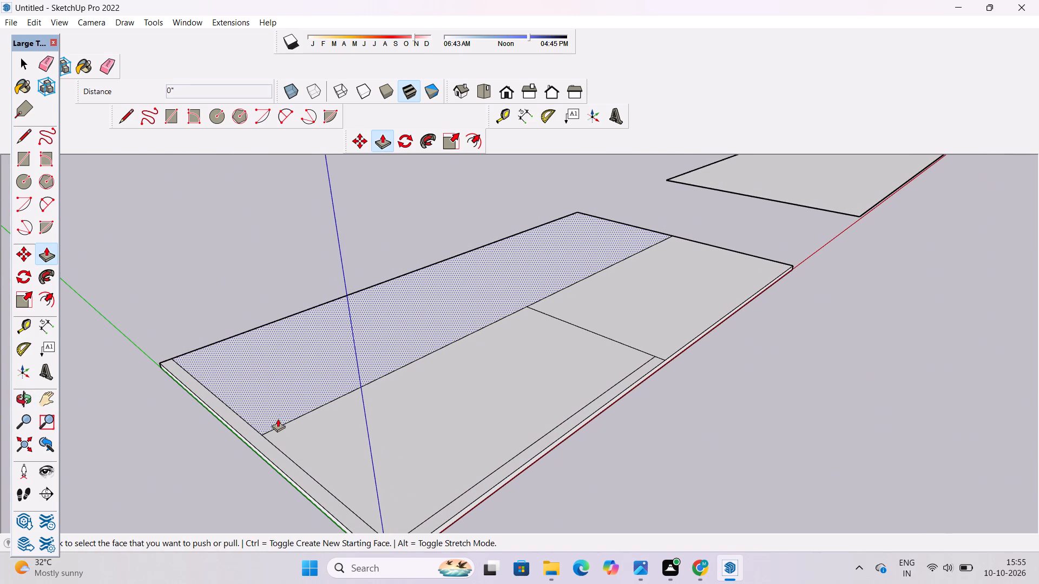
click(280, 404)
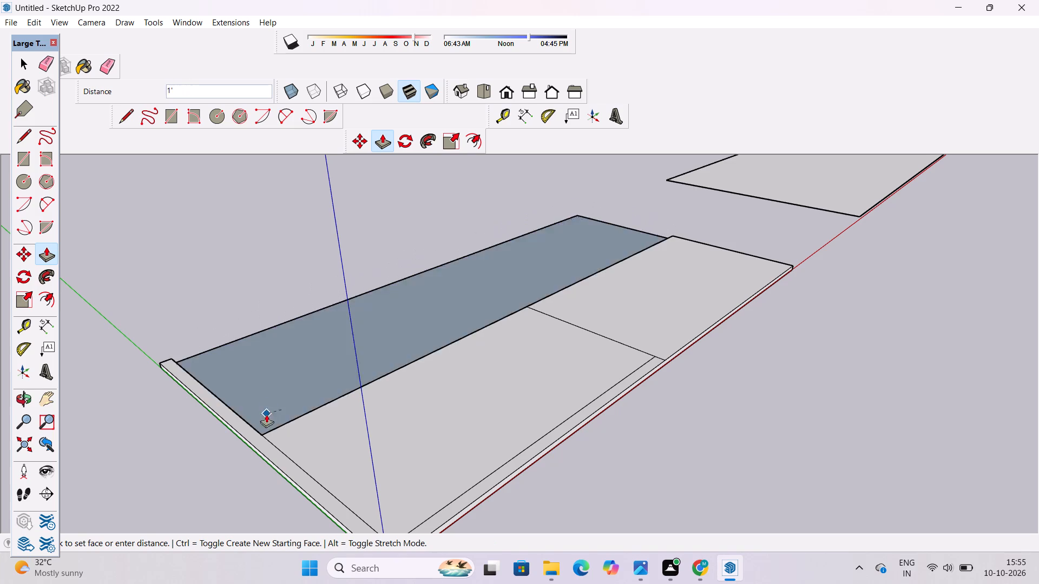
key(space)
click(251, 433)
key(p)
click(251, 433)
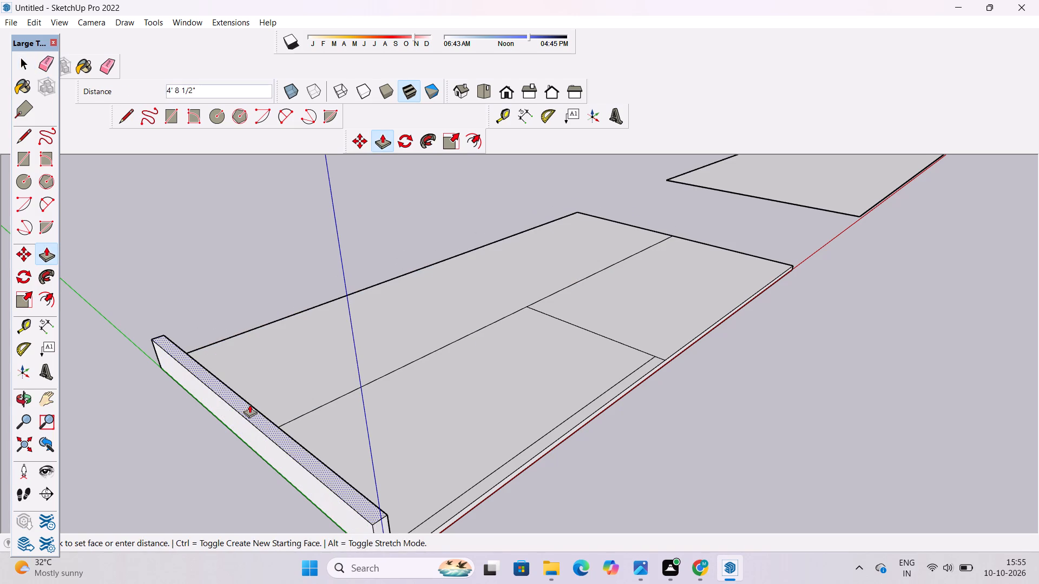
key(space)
Push/Pull the large undivided area at the back of the slab's top up 50'.
click(323, 388)
key(p)
click(325, 388)
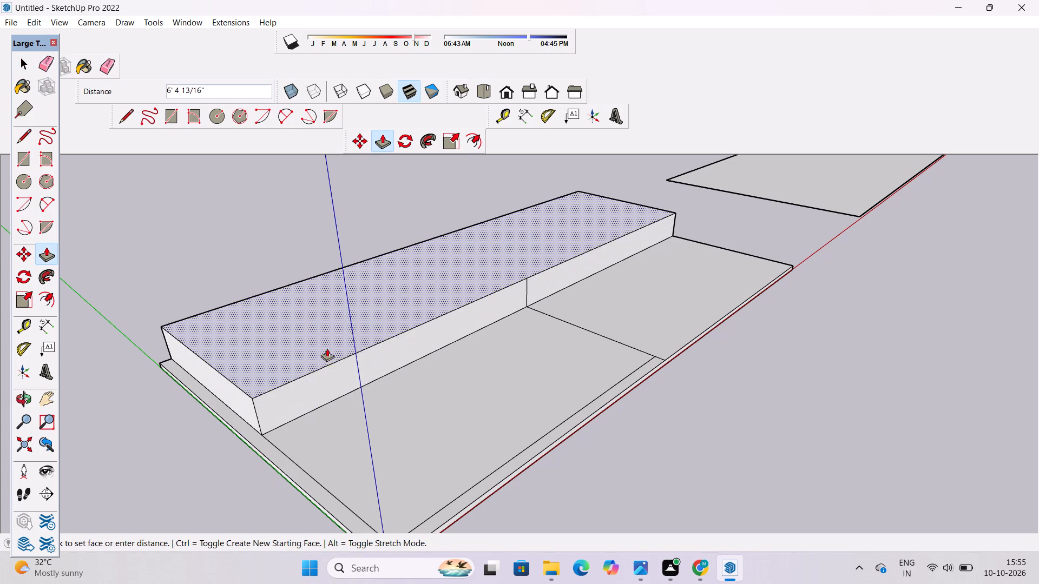
scroll(357, 283, down, 9)
key(o)
drag(405, 322, 296, 313)
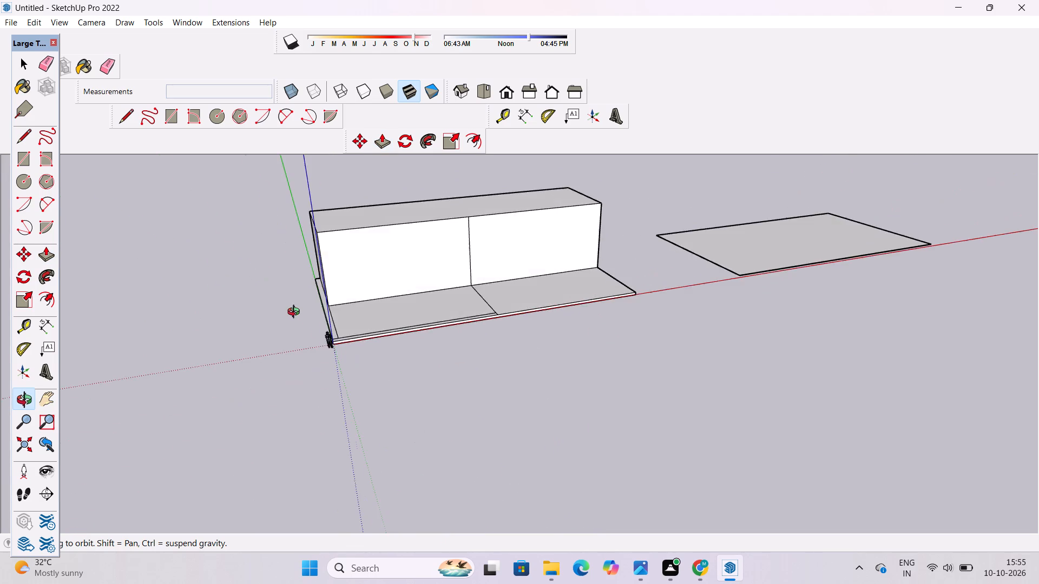
shift+drag(354, 277, 314, 374)
scroll(314, 374, up, 3)
shift+drag(314, 376, 235, 428)
shift+drag(275, 416, 274, 390)
shift+drag(274, 390, 279, 423)
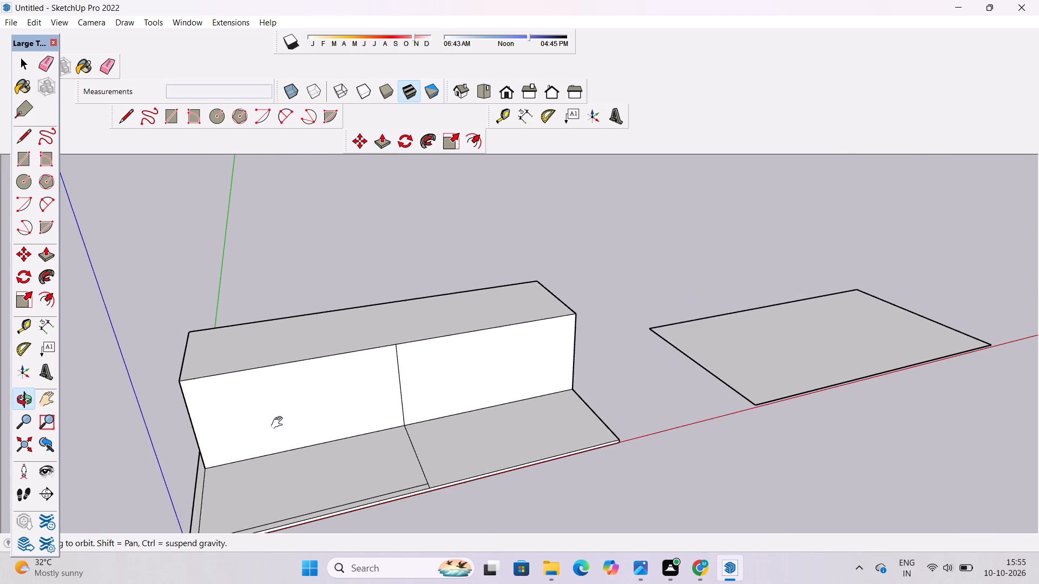
shift+drag(279, 423, 279, 424)
key(p)
scroll(301, 315, down, 3)
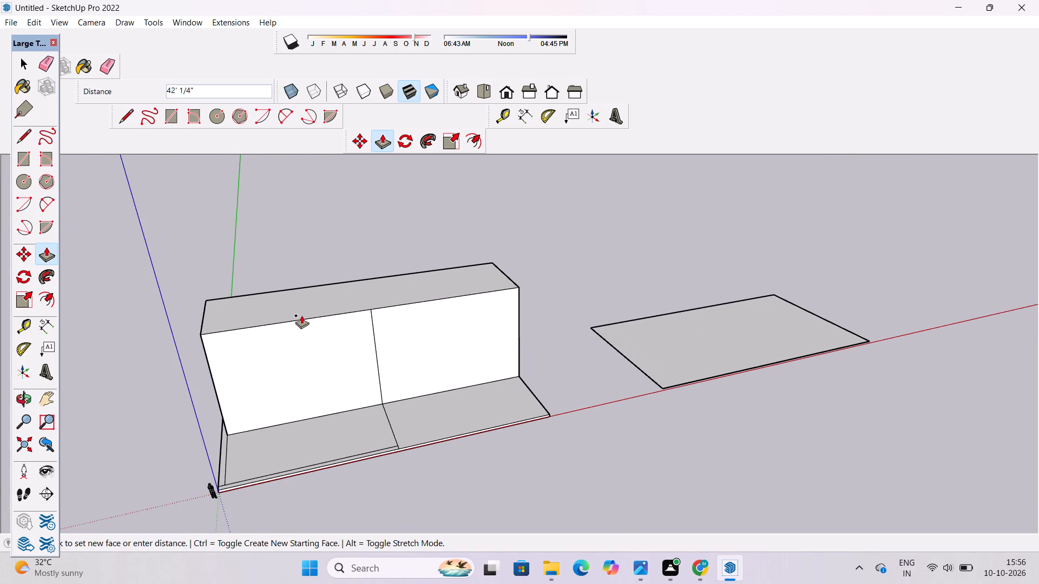
text(50')
key(Return)
Examine the raised back block and the remaining flat areas from several angles.
key(o)
scroll(301, 315, down, 6)
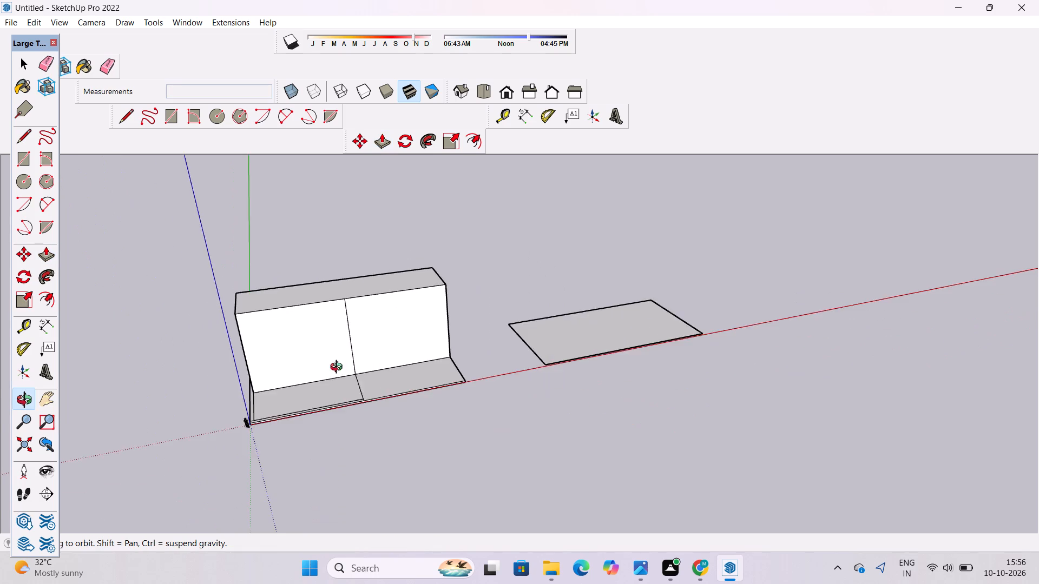
drag(365, 388, 301, 351)
shift+drag(300, 362, 308, 335)
drag(308, 335, 502, 415)
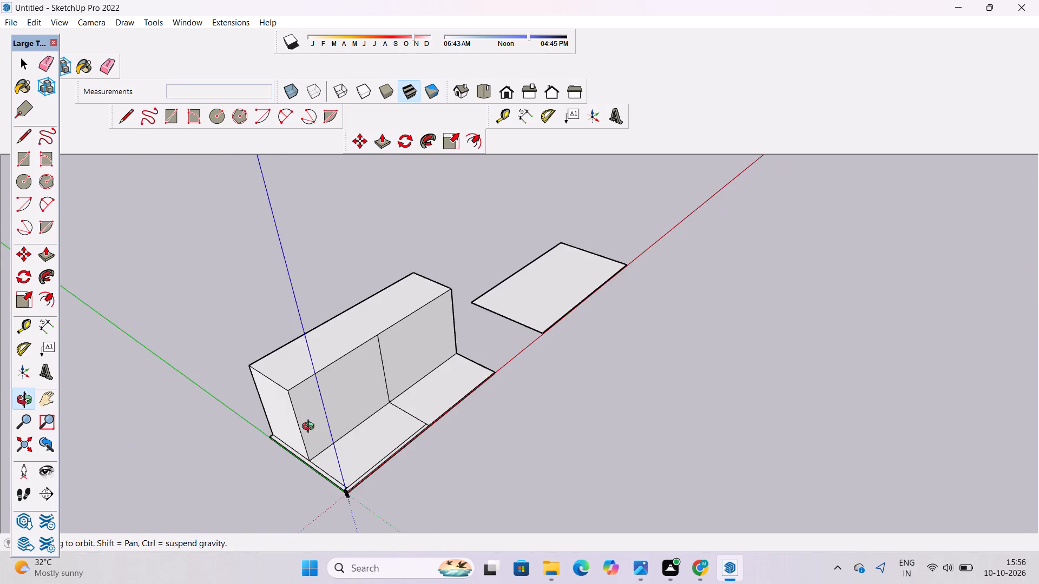
scroll(306, 432, up, 5)
shift+drag(280, 459, 308, 426)
drag(308, 425, 347, 425)
shift+drag(348, 444, 369, 402)
drag(373, 410, 397, 477)
scroll(332, 457, up, 2)
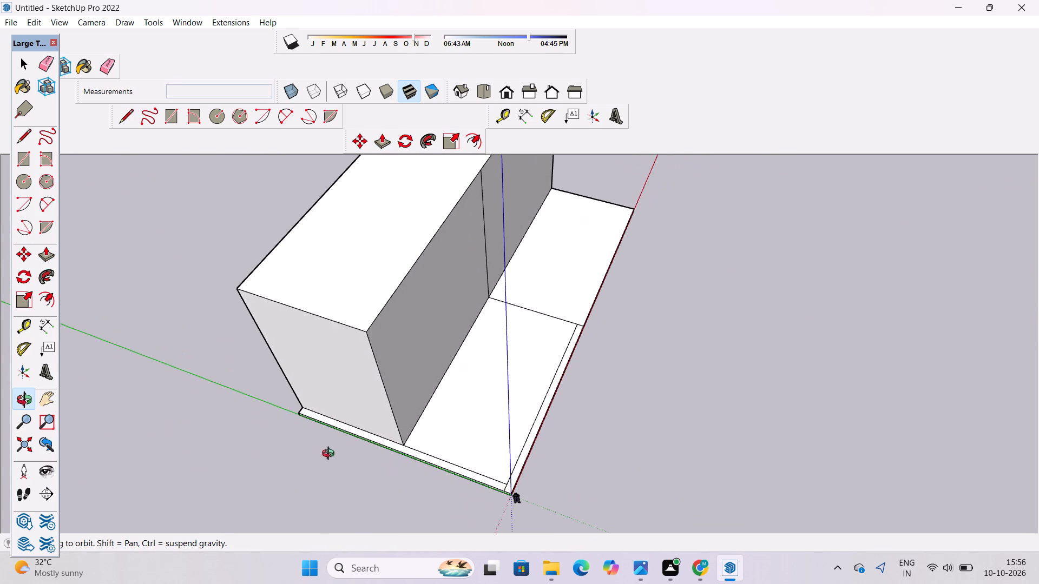
shift+drag(330, 442, 387, 447)
drag(396, 441, 284, 432)
scroll(417, 373, down, 5)
drag(468, 388, 440, 379)
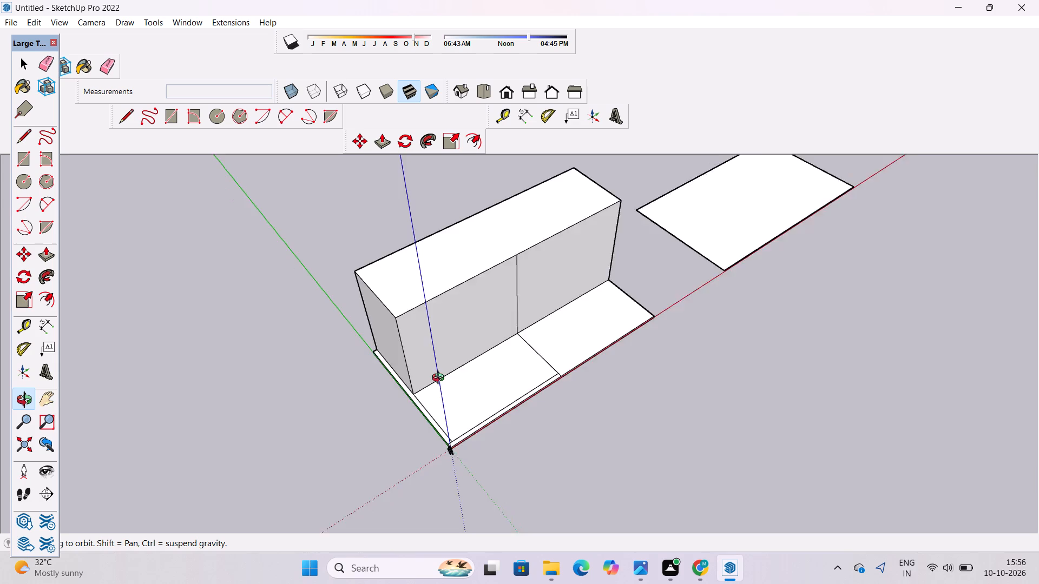
drag(440, 379, 323, 347)
scroll(523, 328, up, 3)
shift+drag(523, 328, 496, 337)
shift+drag(489, 338, 489, 346)
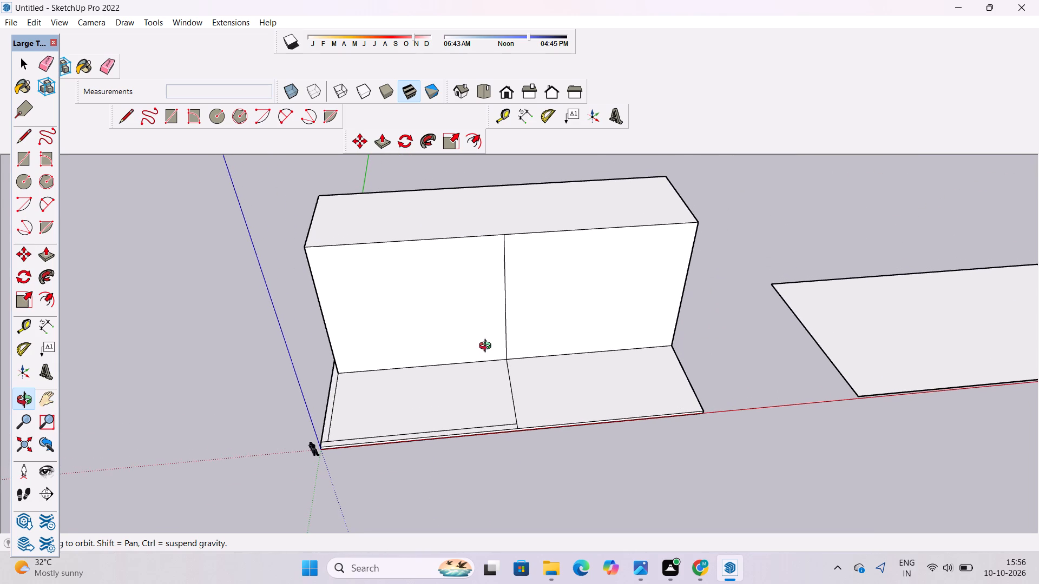
drag(488, 353, 488, 367)
shift+drag(488, 367, 483, 359)
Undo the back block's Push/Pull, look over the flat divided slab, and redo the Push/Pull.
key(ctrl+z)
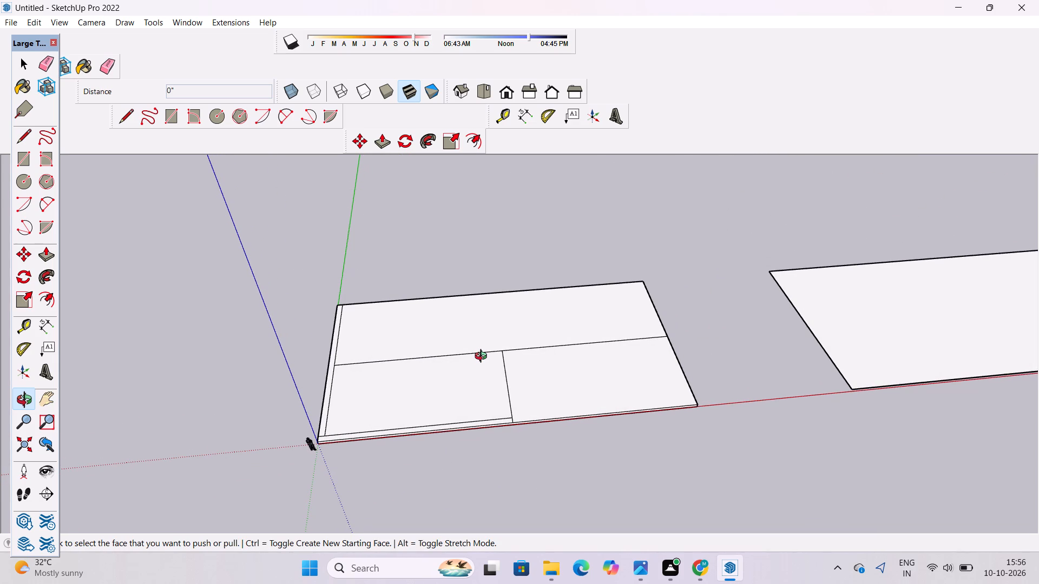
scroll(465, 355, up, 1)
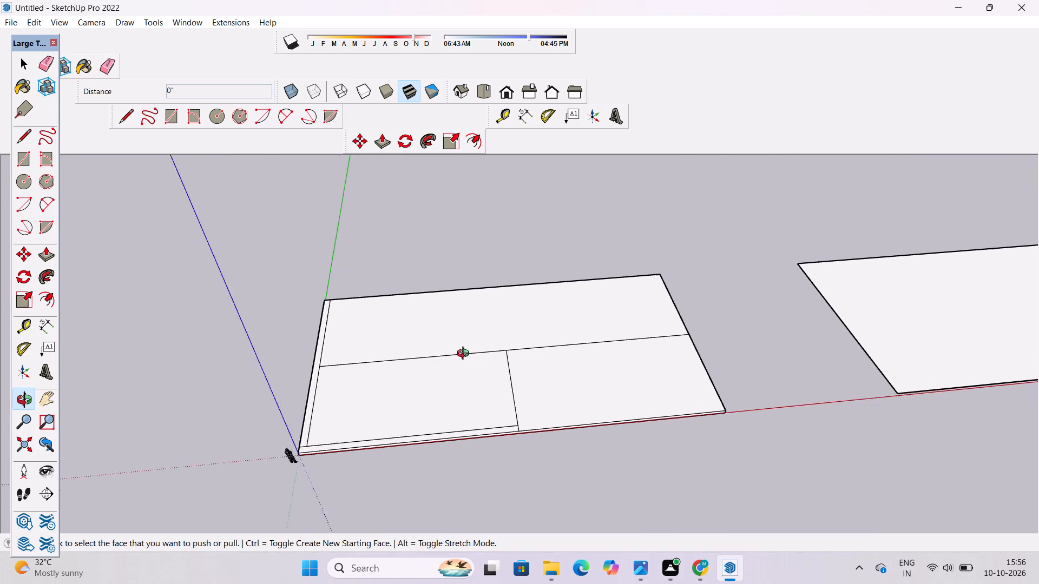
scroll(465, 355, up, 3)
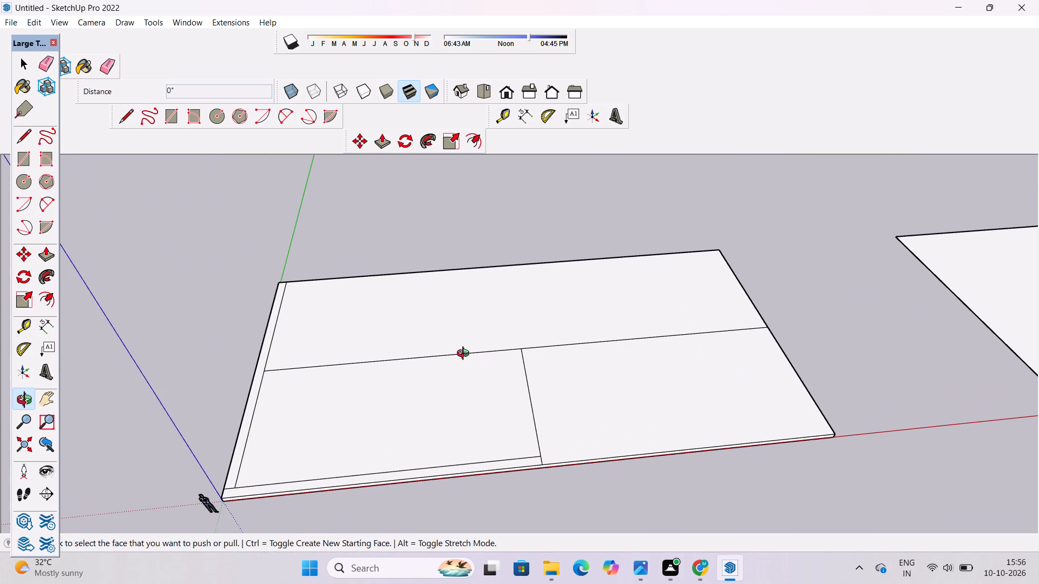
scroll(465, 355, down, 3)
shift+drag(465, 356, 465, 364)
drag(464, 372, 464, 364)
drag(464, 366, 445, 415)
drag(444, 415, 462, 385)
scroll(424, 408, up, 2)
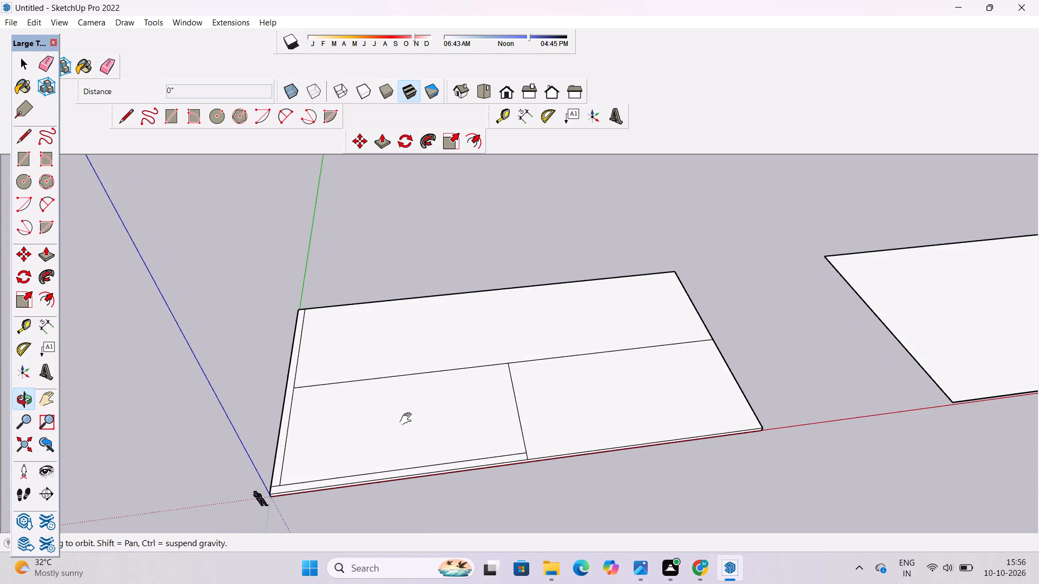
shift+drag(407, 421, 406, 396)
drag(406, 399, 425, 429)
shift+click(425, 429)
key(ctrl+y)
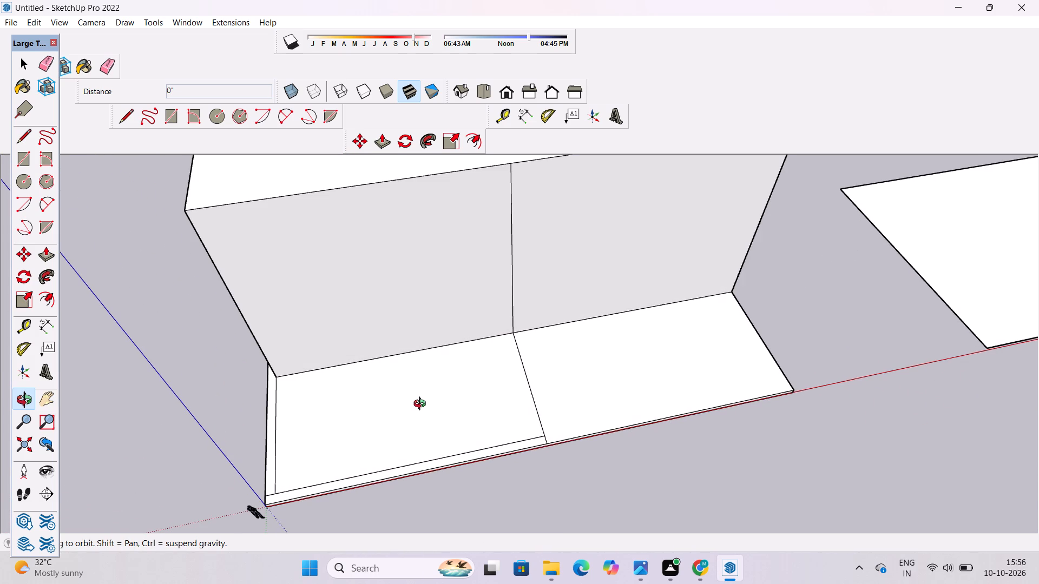
Push/Pull the narrow 2' strip along the green axis up 50', level with the back block's top.
key(o)
drag(413, 465, 400, 430)
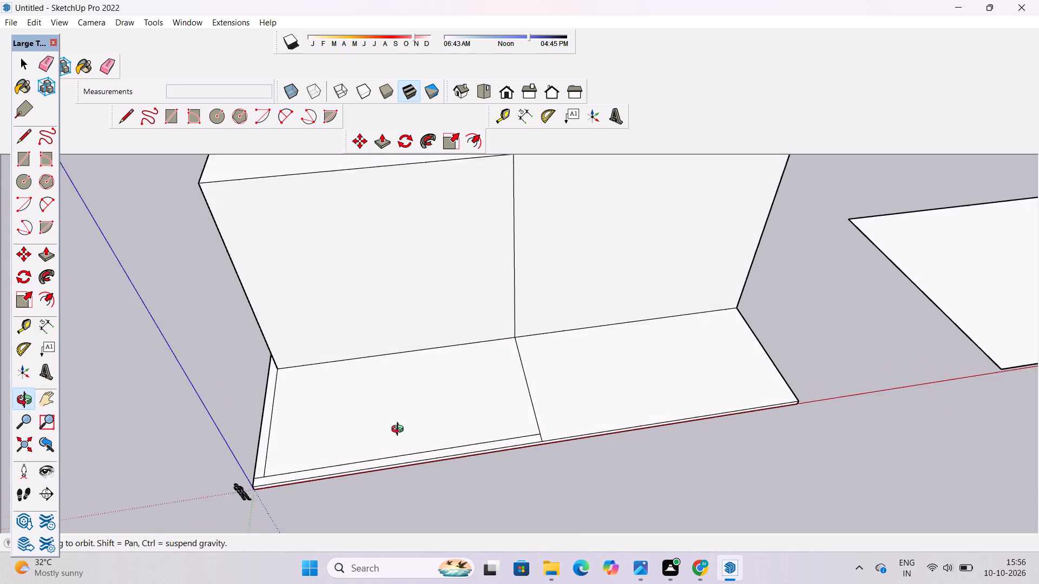
drag(400, 430, 398, 417)
drag(369, 426, 531, 468)
shift+drag(430, 486, 510, 466)
scroll(445, 477, down, 3)
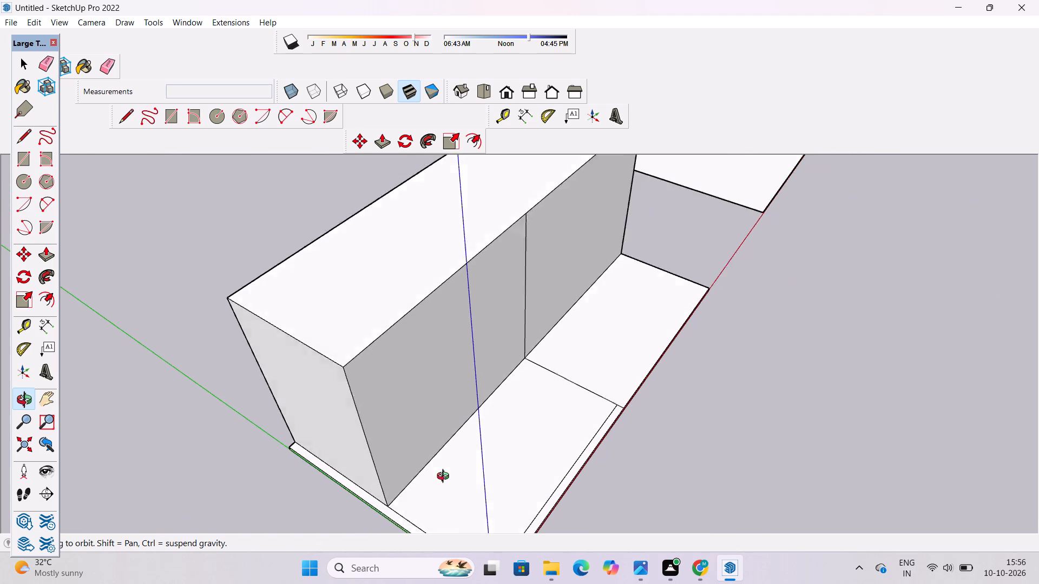
scroll(445, 477, down, 3)
shift+drag(429, 488, 421, 446)
shift+drag(421, 446, 400, 465)
key(p)
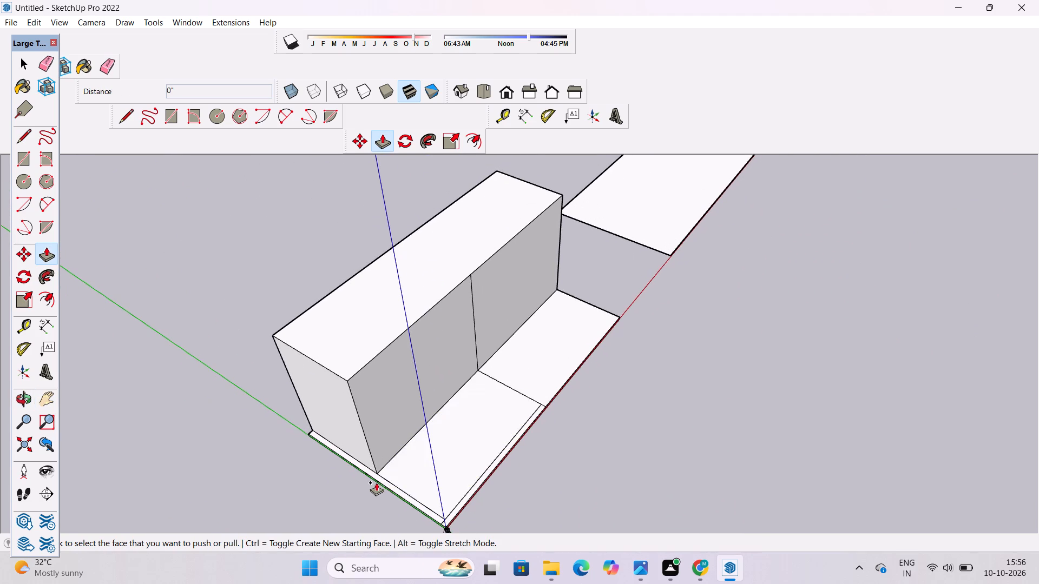
scroll(376, 482, up, 12)
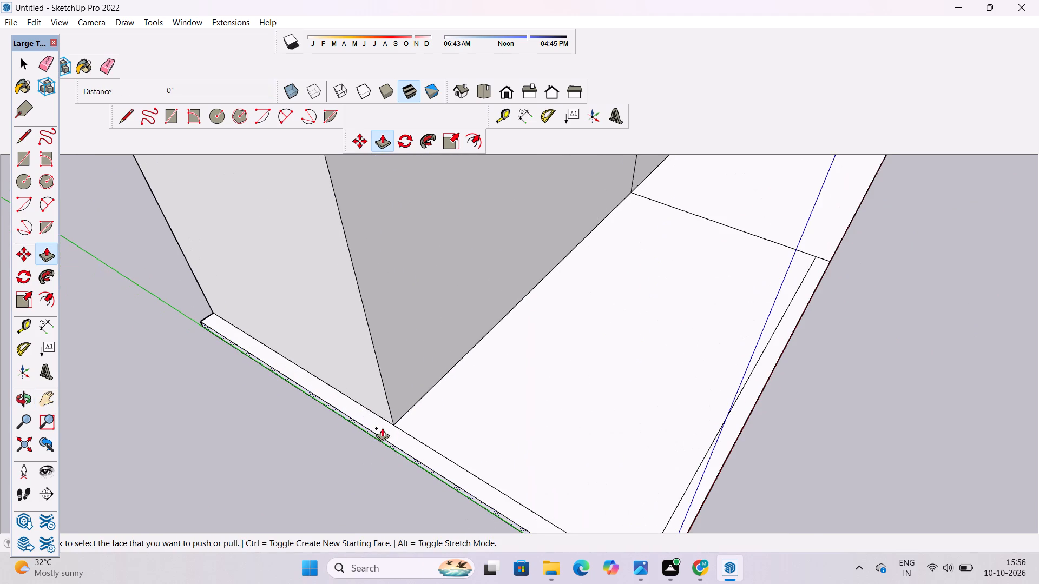
click(382, 428)
scroll(388, 405, down, 15)
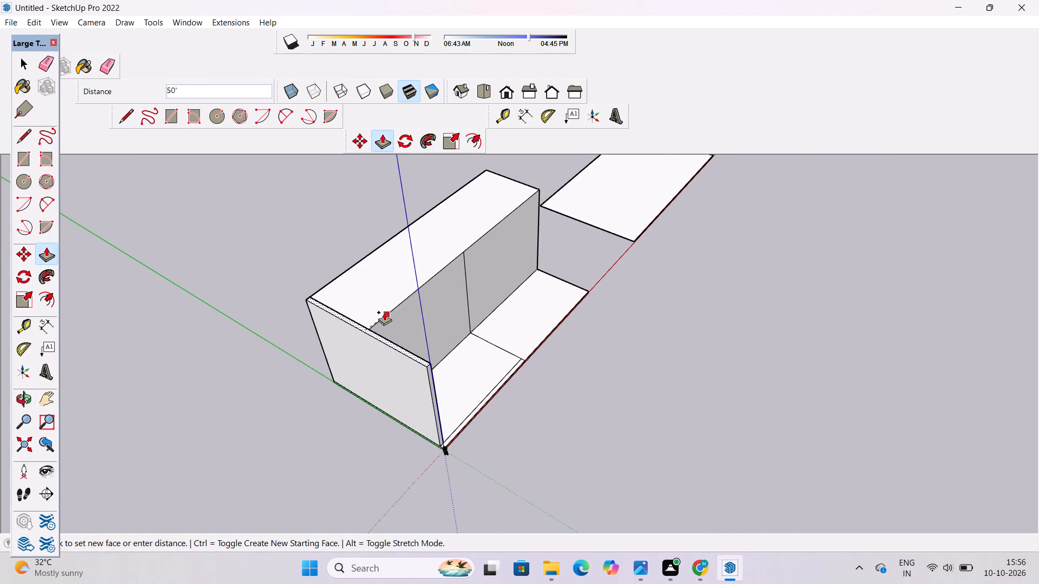
click(392, 309)
key(space)
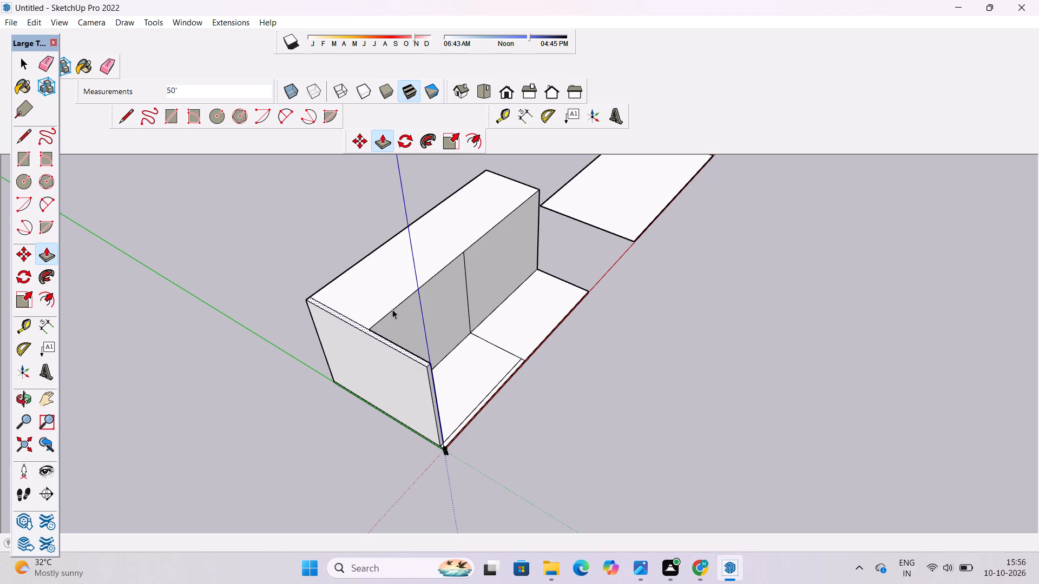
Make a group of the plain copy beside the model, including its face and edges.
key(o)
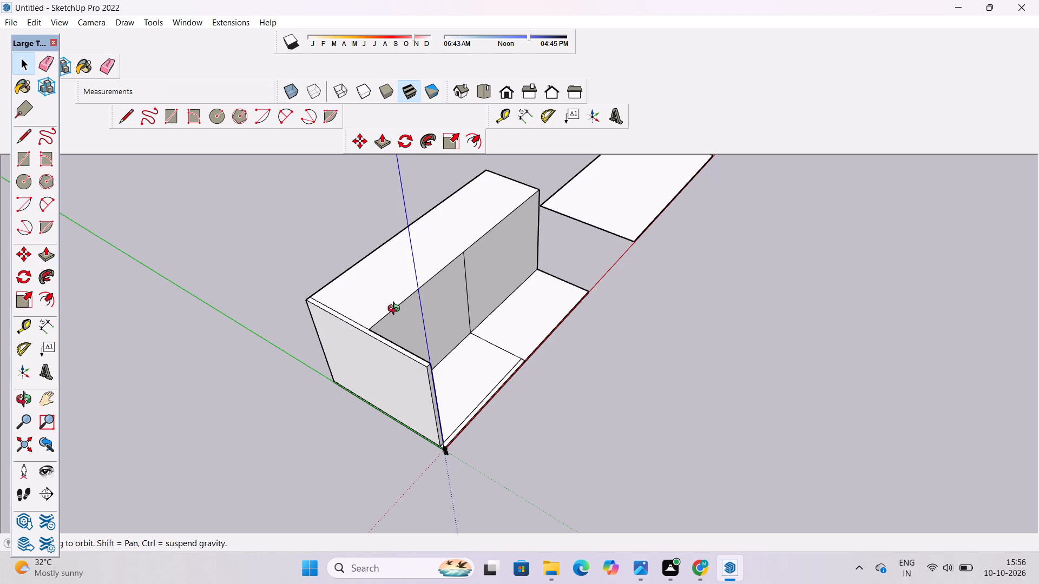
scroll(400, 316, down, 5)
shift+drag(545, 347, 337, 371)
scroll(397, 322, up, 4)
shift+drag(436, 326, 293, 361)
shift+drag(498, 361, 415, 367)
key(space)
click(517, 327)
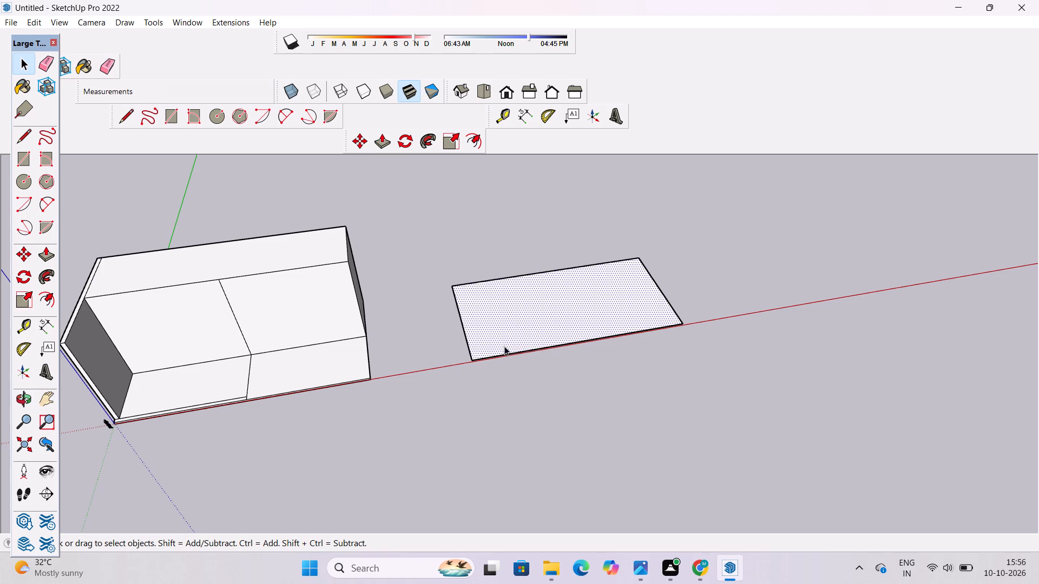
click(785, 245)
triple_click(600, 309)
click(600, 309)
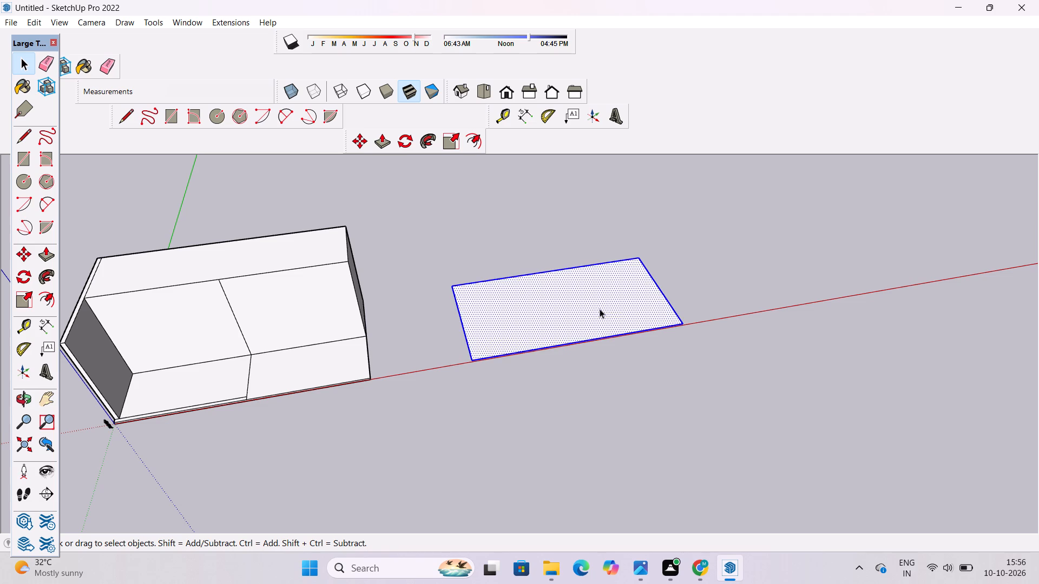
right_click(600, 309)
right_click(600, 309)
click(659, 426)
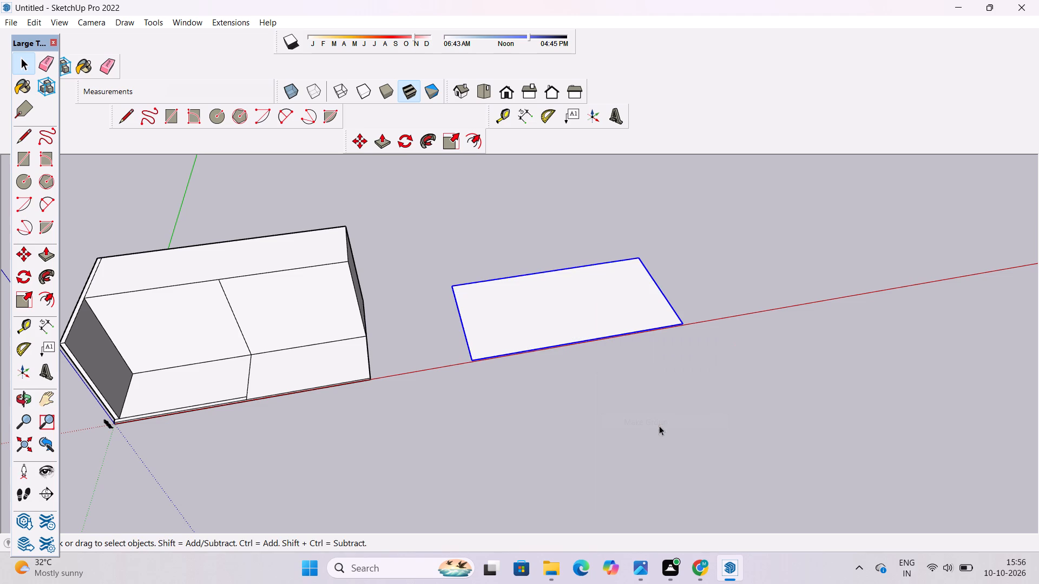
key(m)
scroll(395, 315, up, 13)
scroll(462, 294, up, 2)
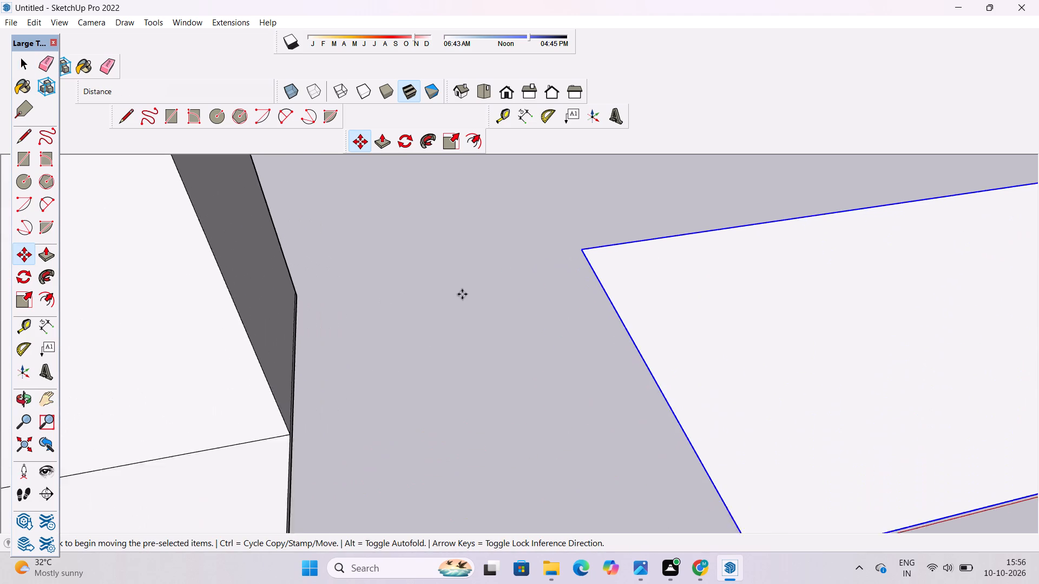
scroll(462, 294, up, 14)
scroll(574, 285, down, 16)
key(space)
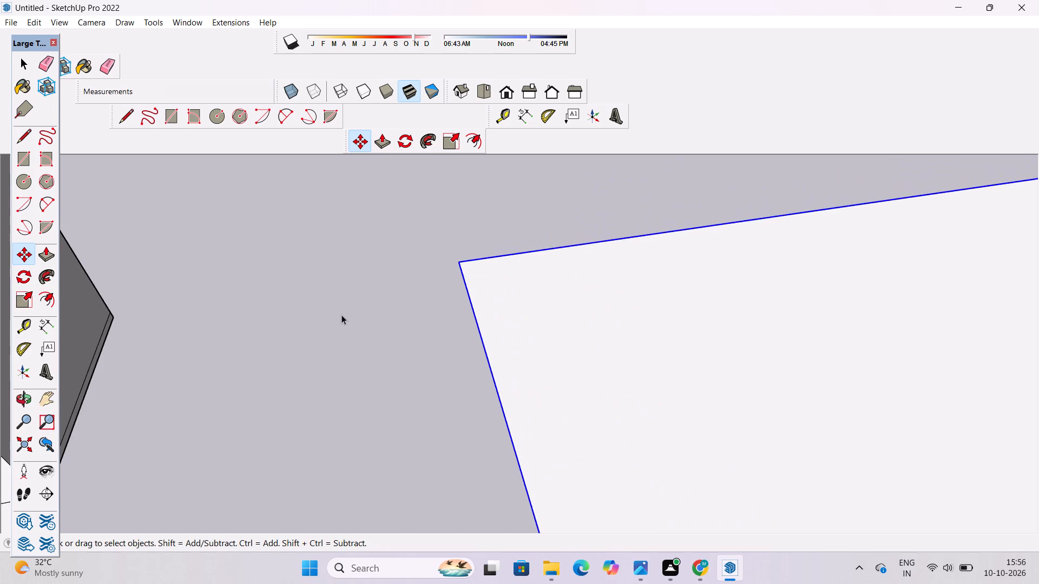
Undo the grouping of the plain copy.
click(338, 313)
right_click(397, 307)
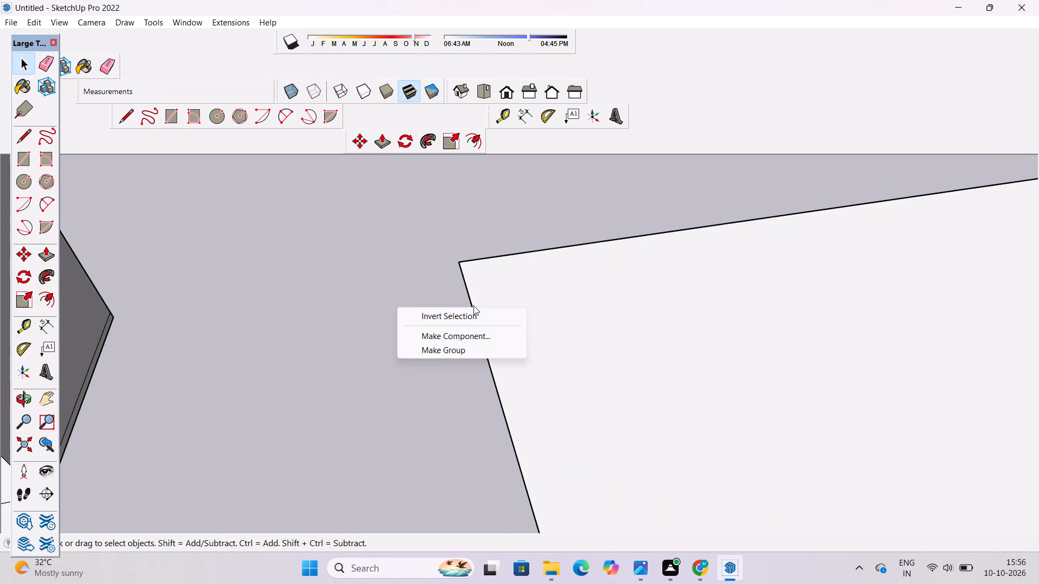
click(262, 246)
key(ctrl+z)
Push/Pull the plain copy's face up 1.5'.
click(532, 338)
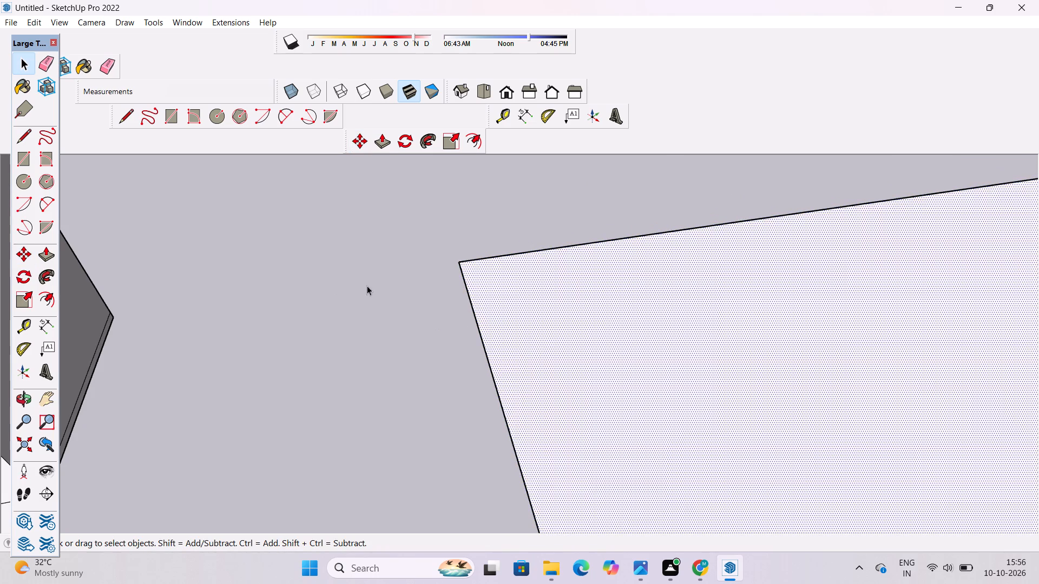
scroll(365, 284, down, 7)
key(p)
click(506, 313)
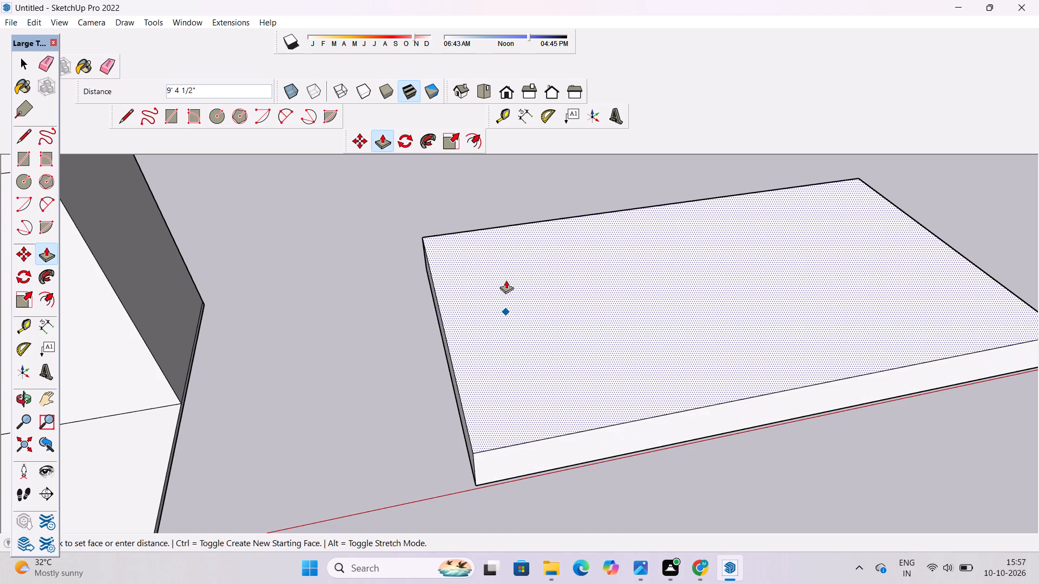
text(1.5')
key(Return)
text(\)
key(space)
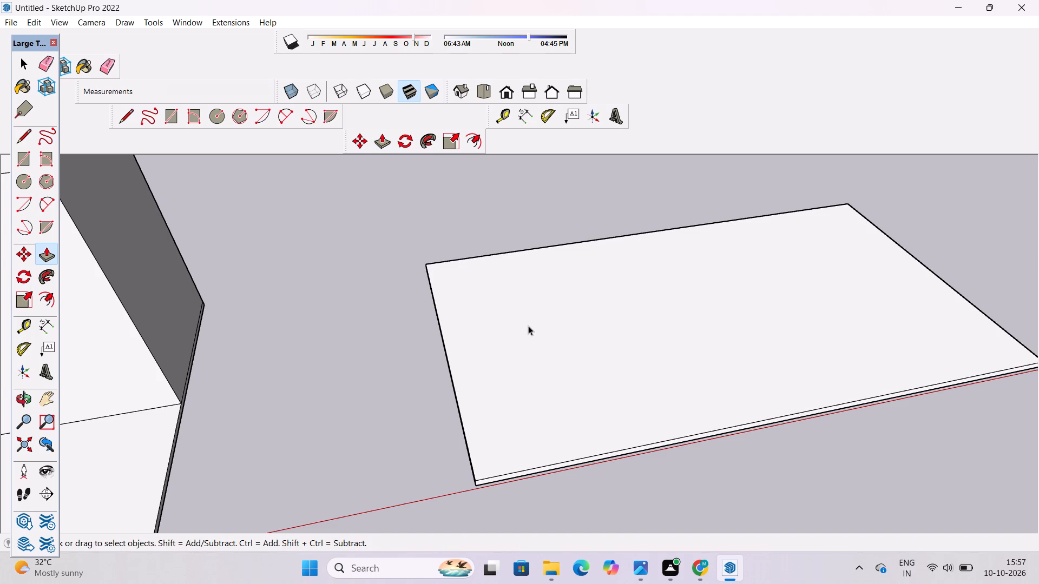
Make a group of the whole thickened plain copy, including all its faces and edges.
triple_click(528, 326)
triple_click(528, 326)
right_click(528, 326)
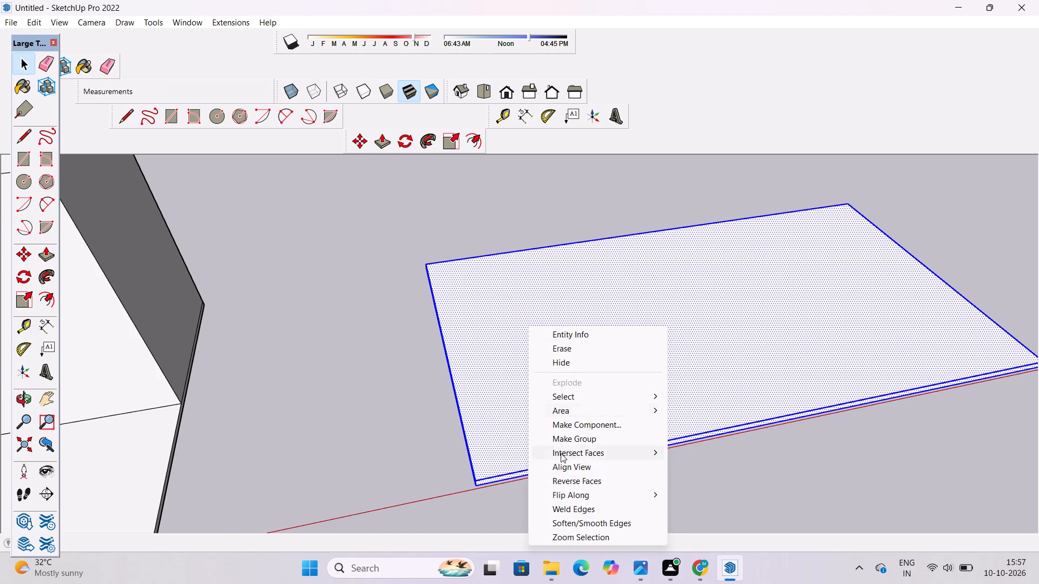
click(562, 439)
Copy the thickened slab group by its lower back corner onto the raised walls' top back corner beside the green axis.
key(m)
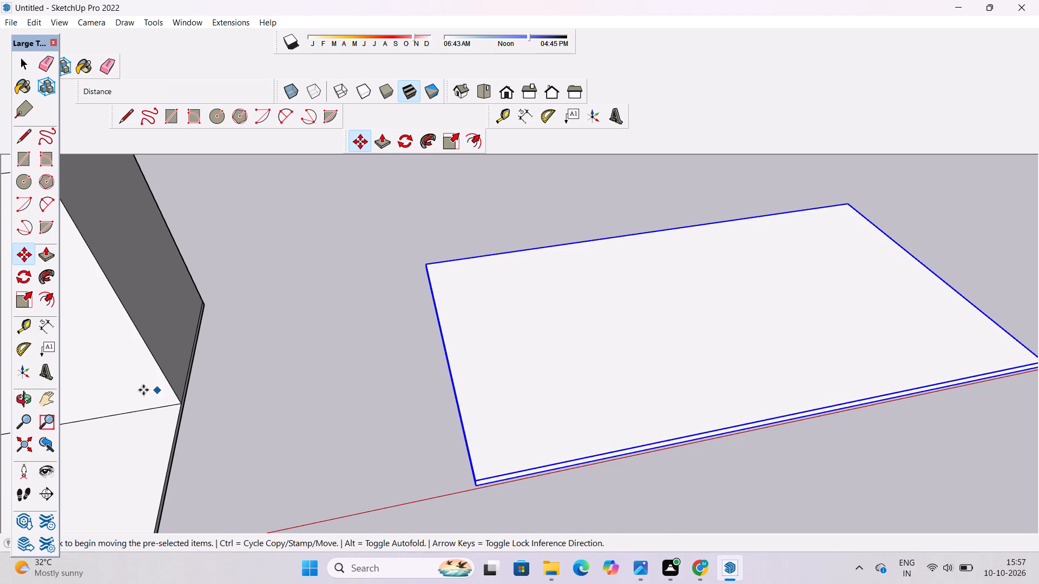
scroll(391, 290, up, 20)
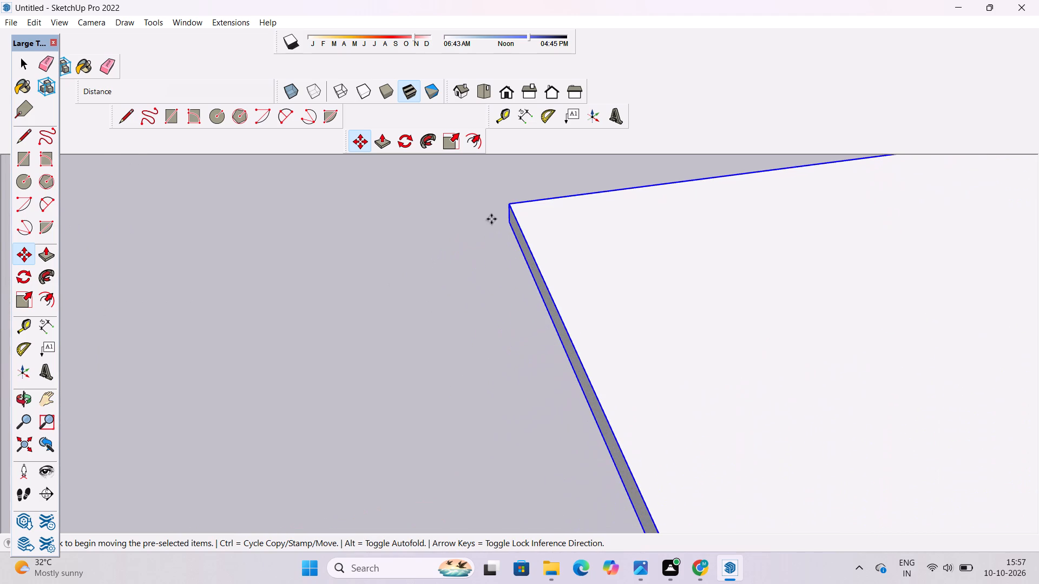
click(506, 224)
scroll(586, 264, down, 7)
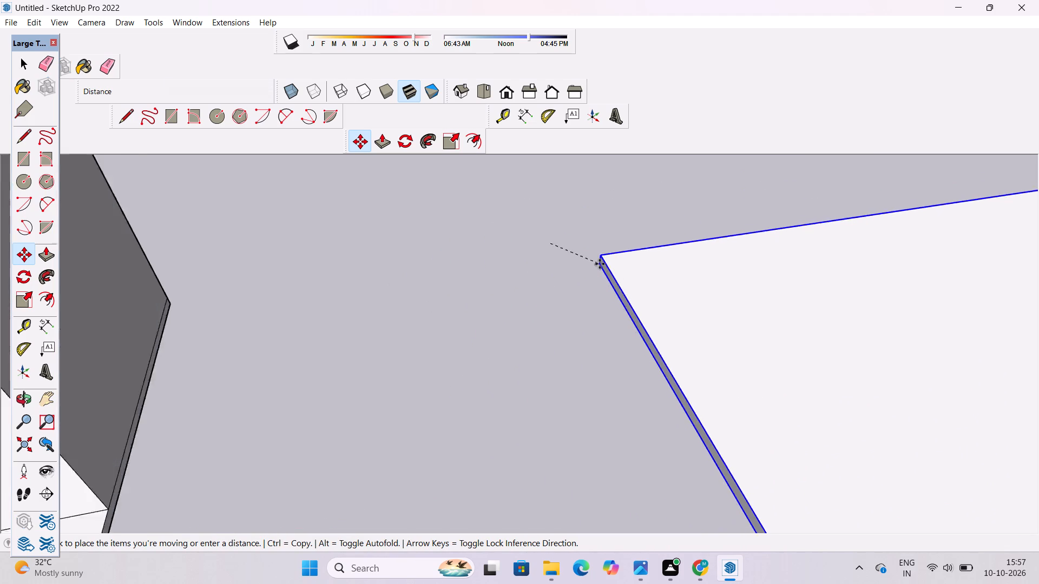
scroll(600, 264, down, 20)
scroll(600, 264, down, 6)
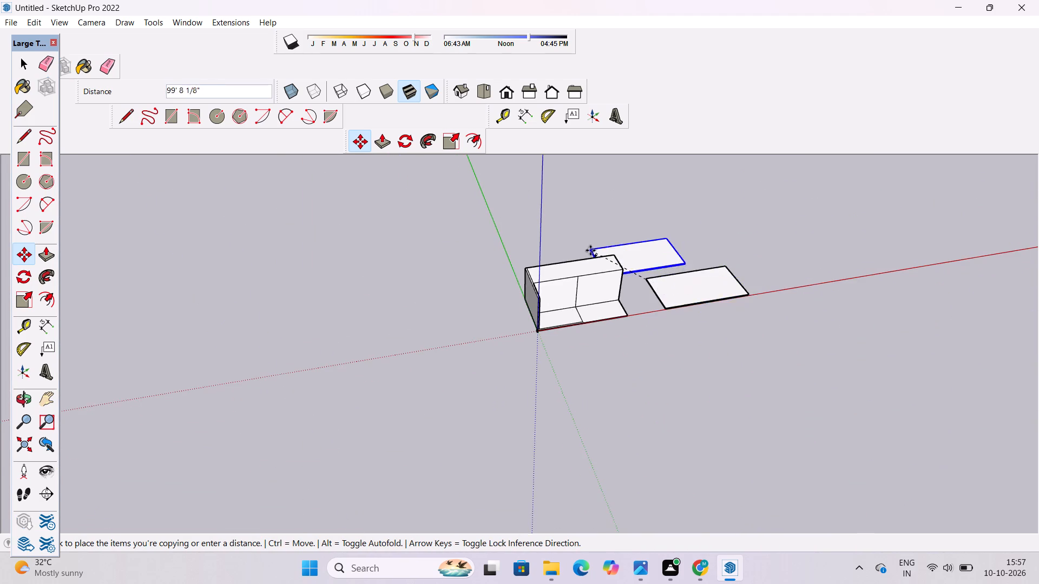
scroll(590, 250, up, 10)
scroll(503, 286, up, 7)
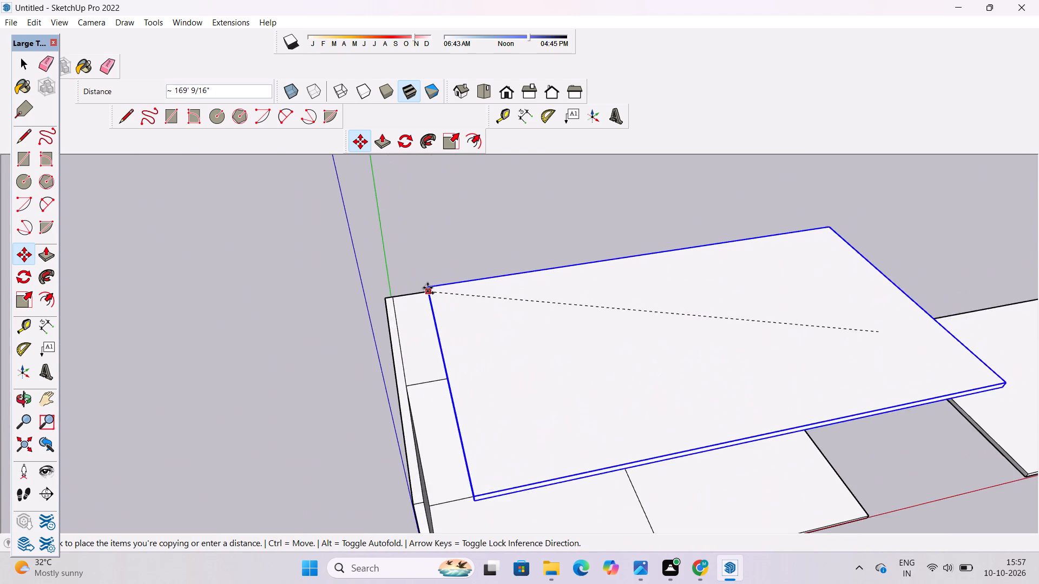
scroll(428, 288, down, 4)
scroll(402, 270, up, 8)
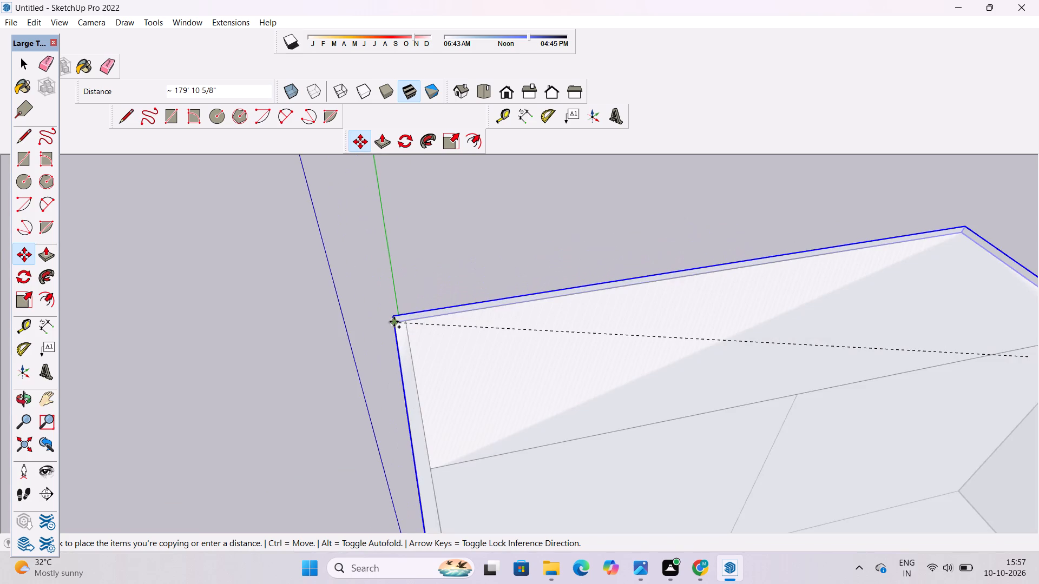
click(394, 322)
Explode the slab group copy resting on top of the walls.
key(space)
click(377, 258)
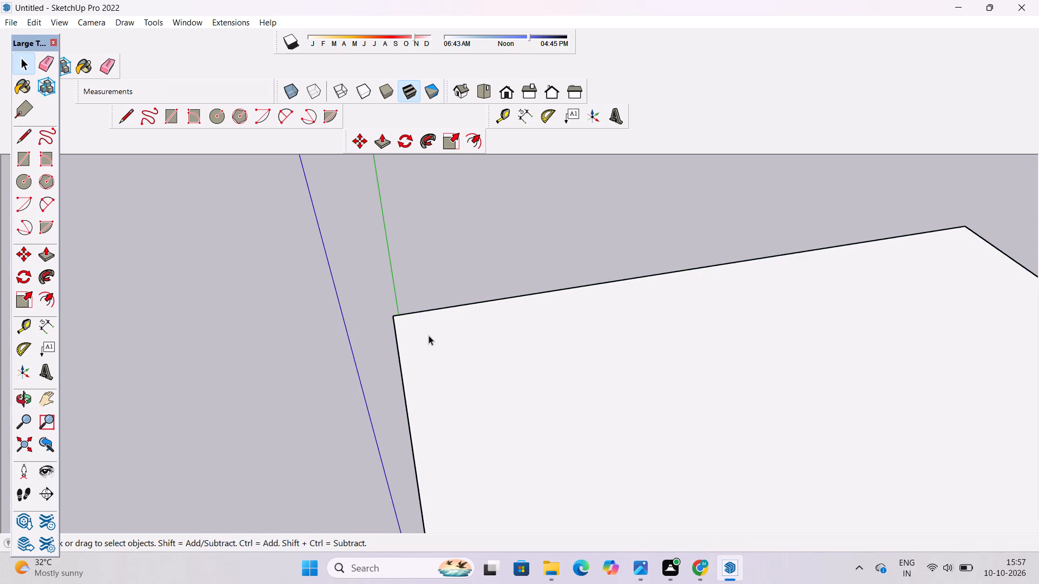
click(429, 335)
right_click(429, 336)
click(492, 191)
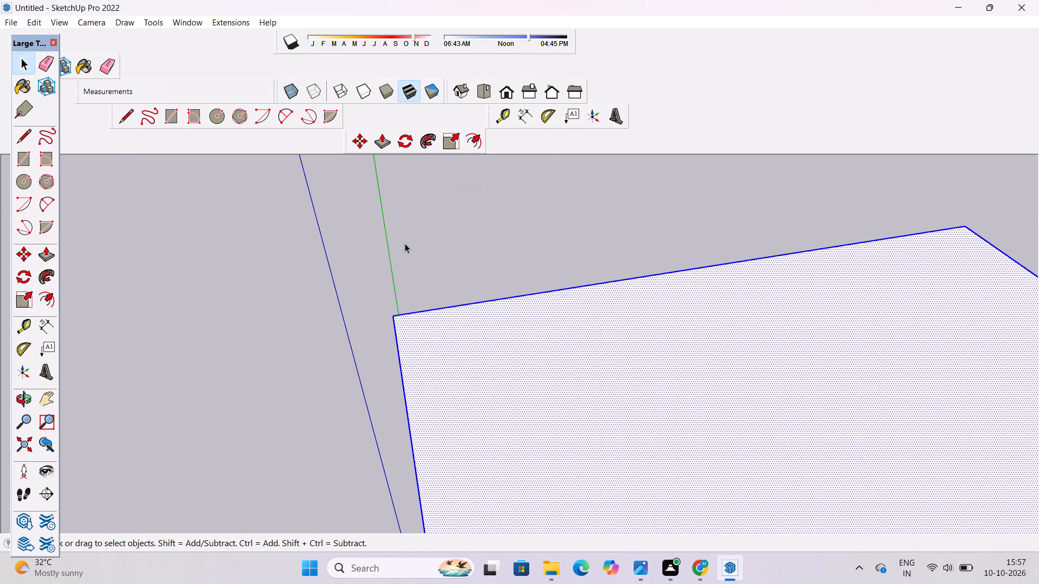
click(405, 243)
Examine the building's open interior, roof slab and floor slab from several front and raised viewpoints.
key(o)
scroll(405, 253, down, 11)
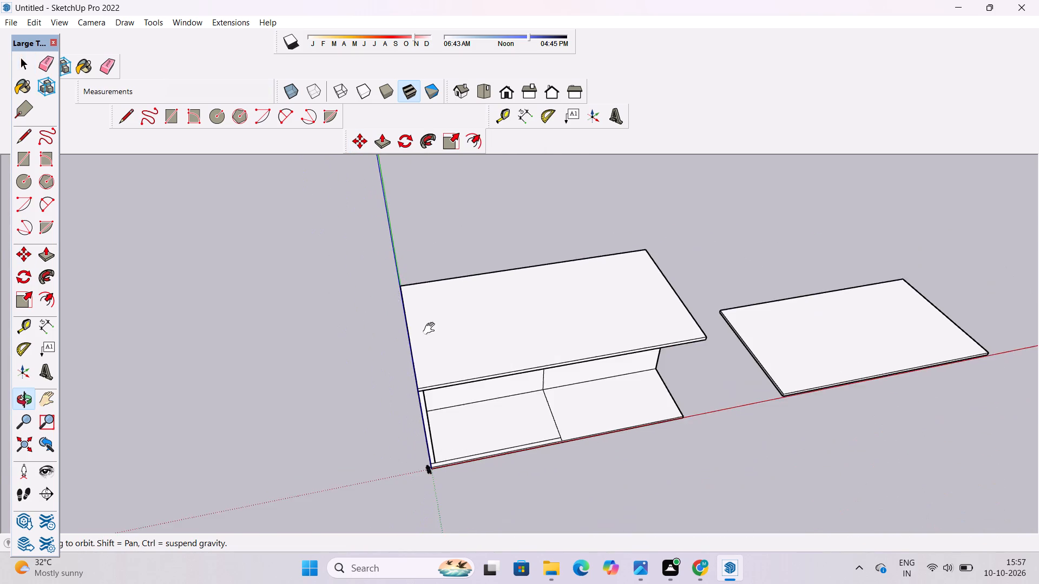
shift+drag(432, 335, 429, 260)
drag(614, 442, 550, 340)
scroll(452, 379, up, 2)
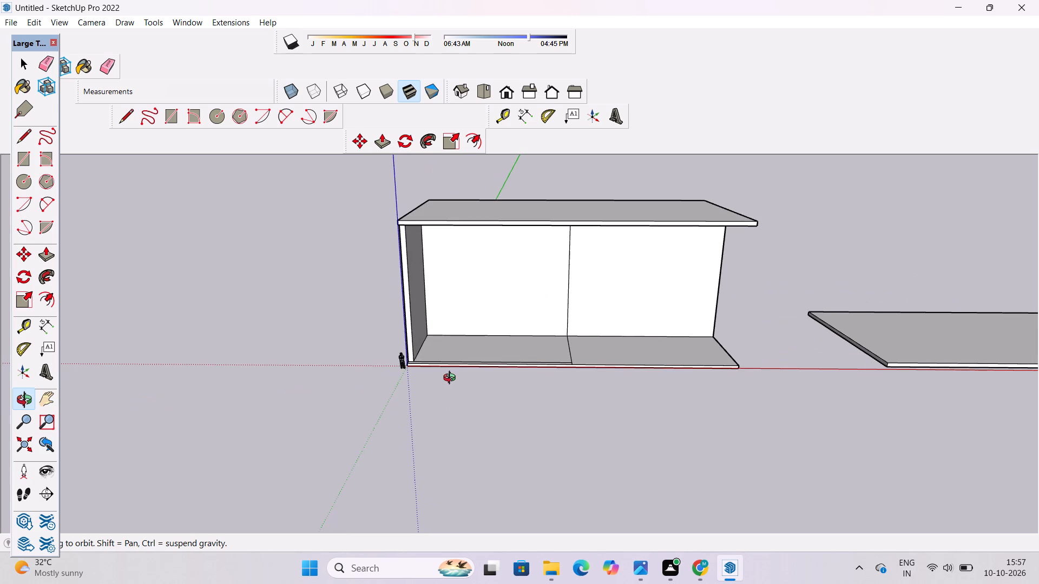
scroll(490, 352, down, 3)
shift+drag(535, 317, 481, 343)
drag(498, 371, 514, 443)
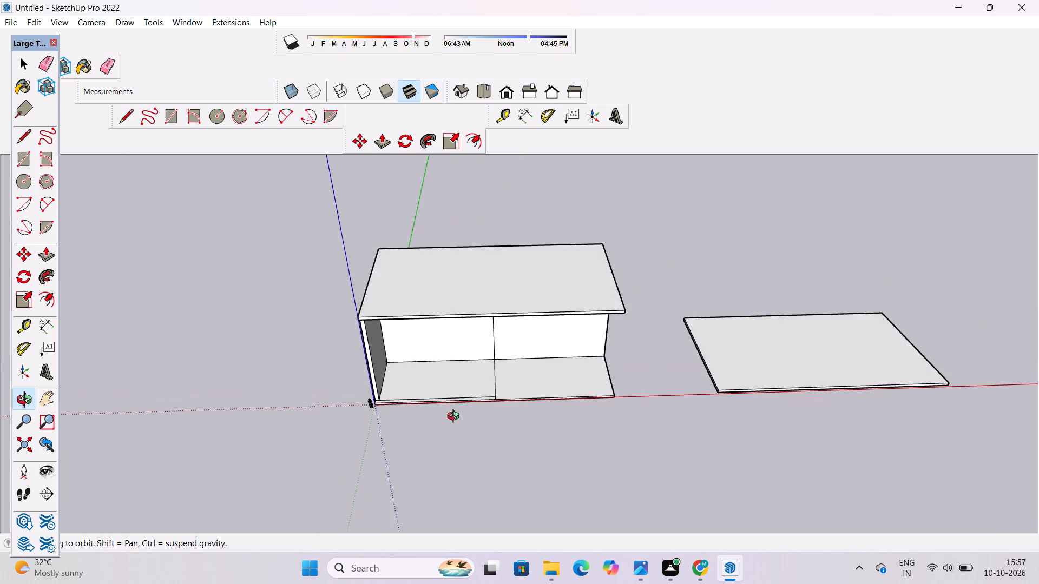
scroll(448, 407, up, 4)
shift+drag(448, 407, 451, 425)
scroll(451, 424, up, 4)
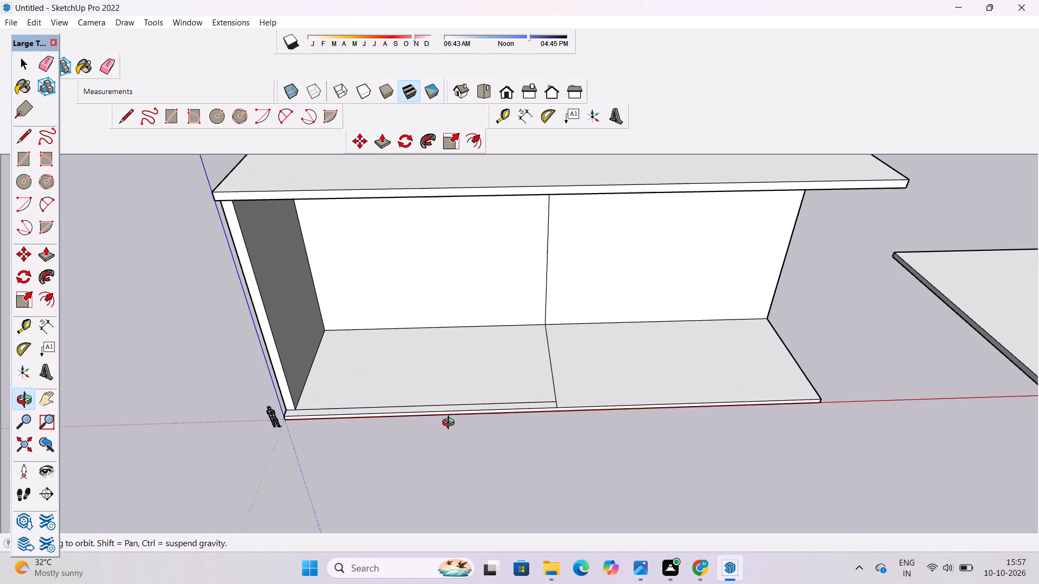
scroll(451, 424, down, 4)
shift+drag(451, 415, 422, 453)
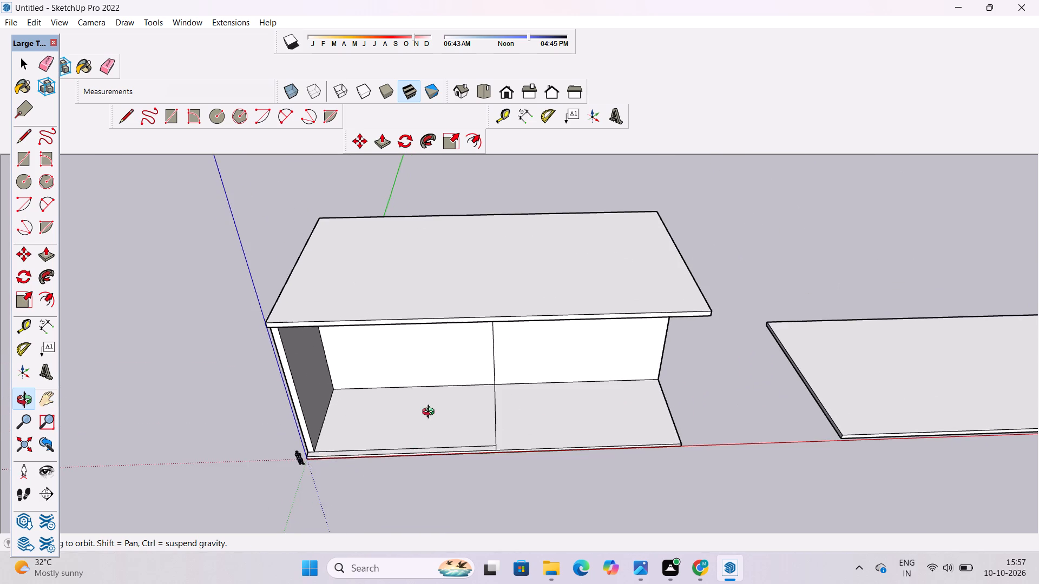
drag(431, 413, 257, 428)
shift+drag(372, 409, 343, 424)
drag(347, 429, 419, 340)
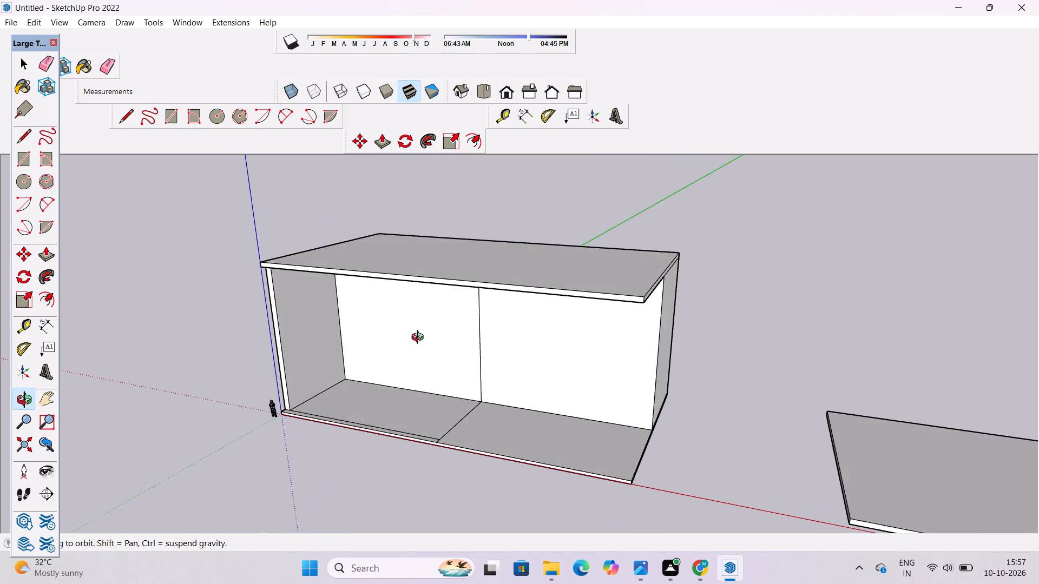
scroll(435, 433, up, 5)
shift+drag(435, 433, 394, 493)
drag(391, 493, 461, 424)
scroll(475, 400, down, 2)
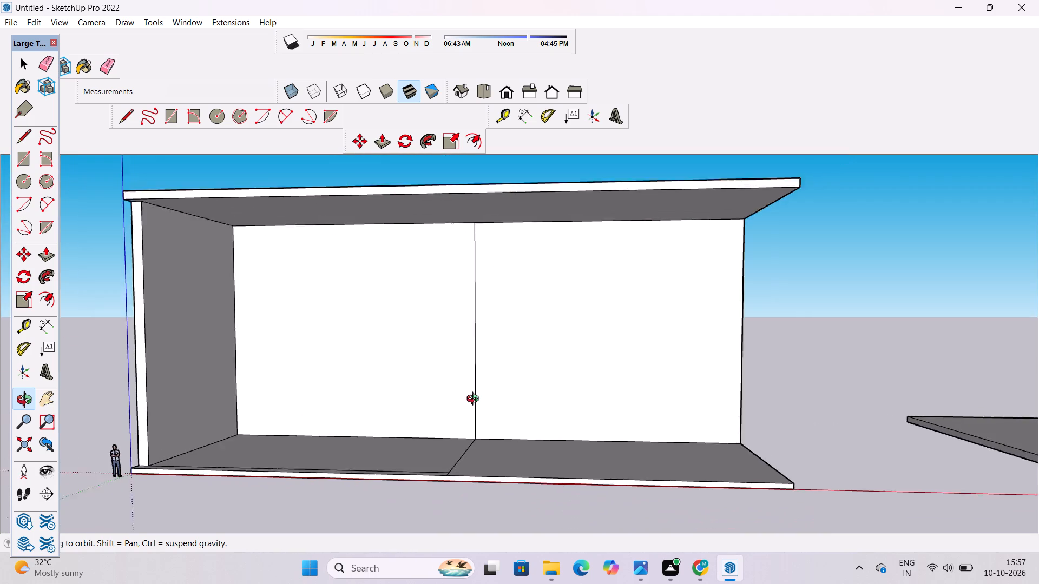
scroll(475, 400, down, 3)
drag(476, 400, 515, 559)
scroll(299, 495, up, 4)
shift+drag(299, 495, 298, 476)
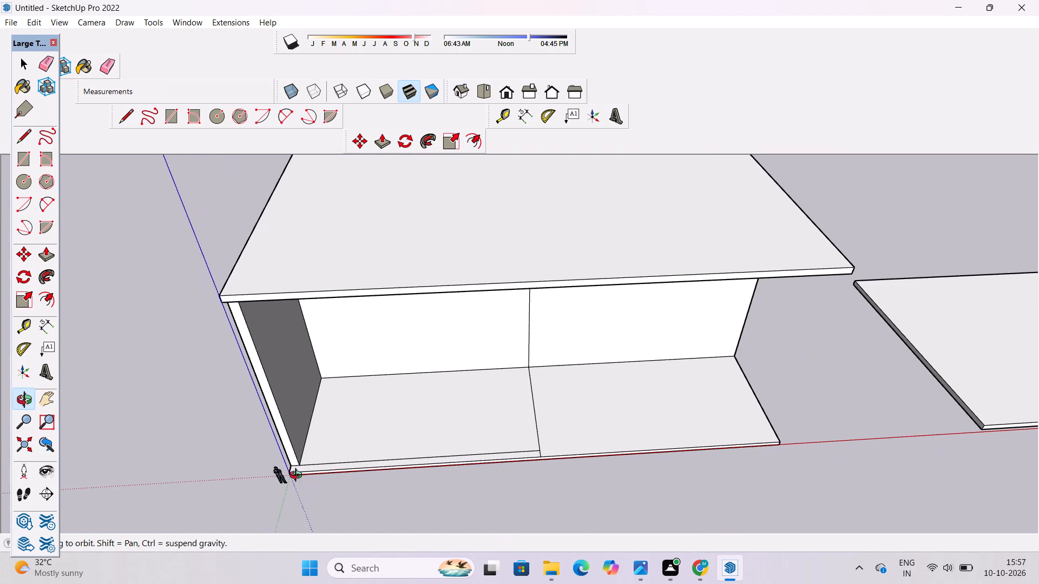
drag(298, 473, 402, 493)
scroll(402, 488, down, 1)
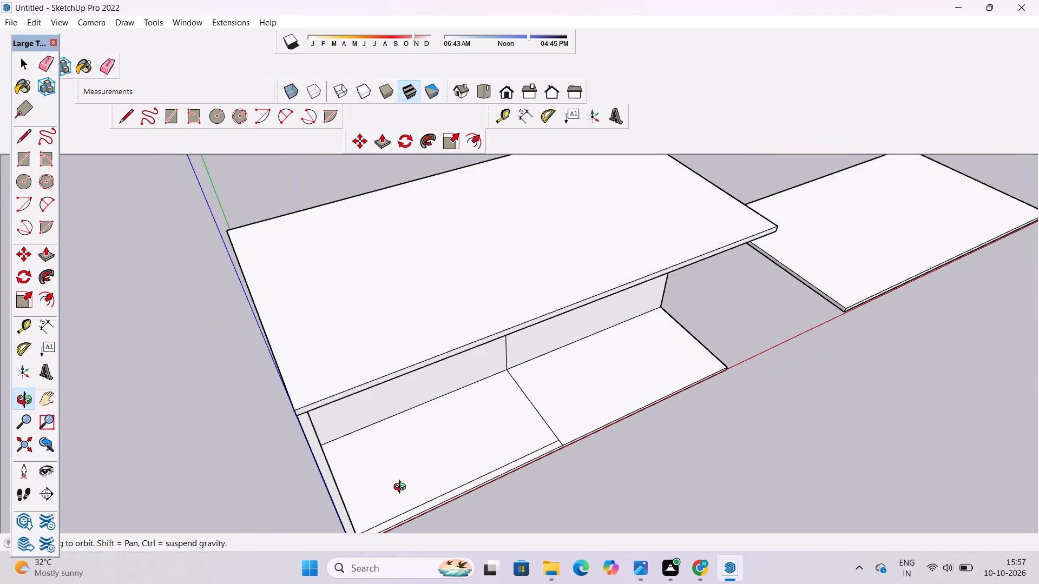
scroll(402, 488, down, 1)
scroll(403, 482, up, 1)
shift+drag(461, 481, 305, 473)
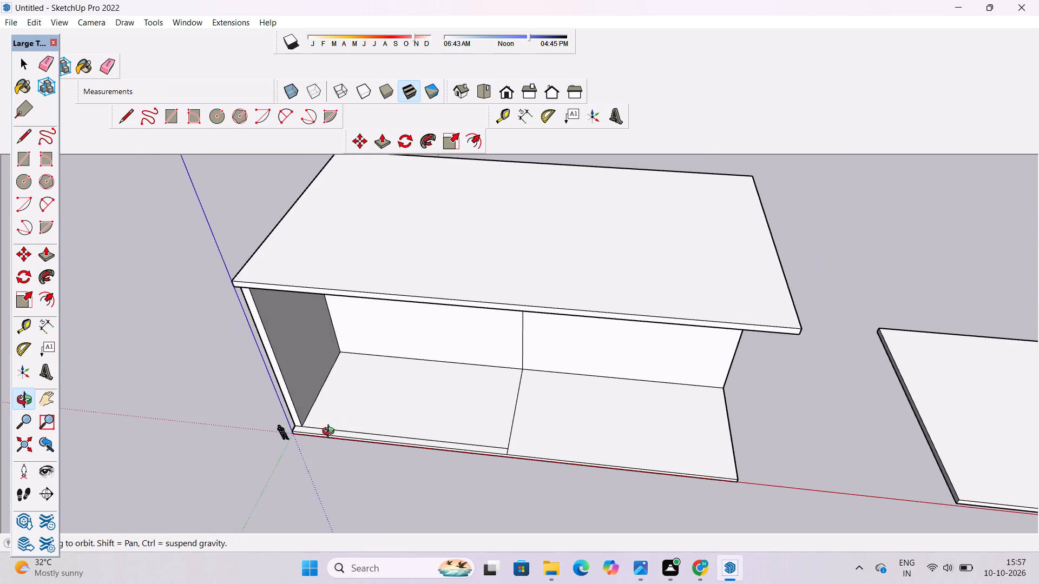
shift+drag(360, 420, 360, 442)
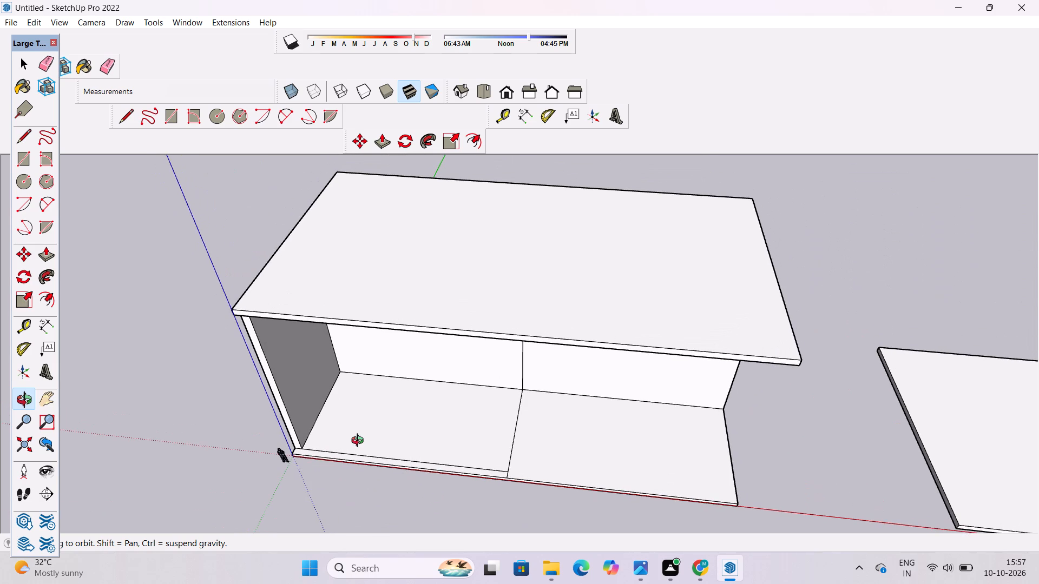
scroll(360, 442, down, 2)
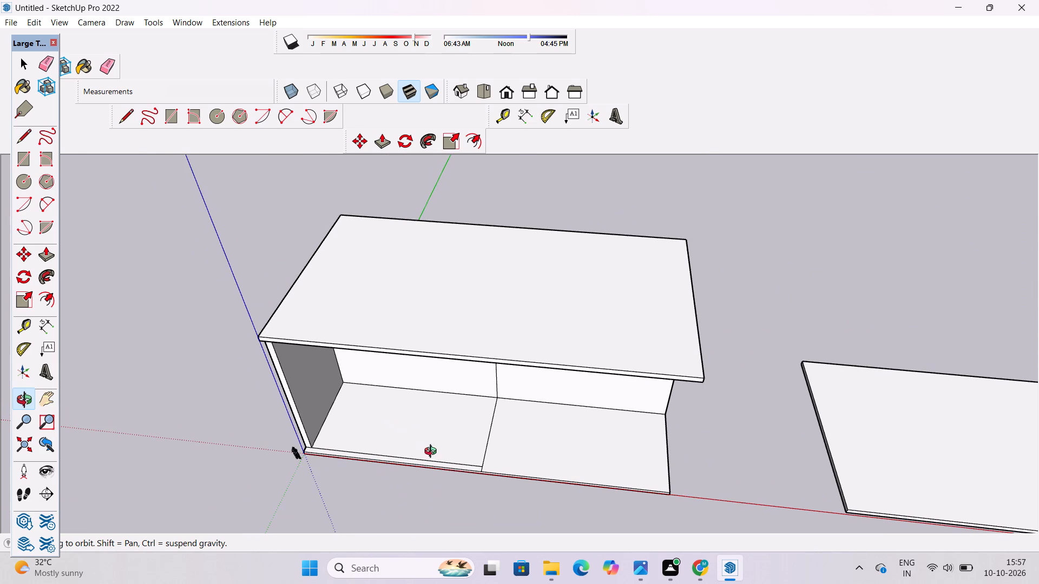
click(433, 453)
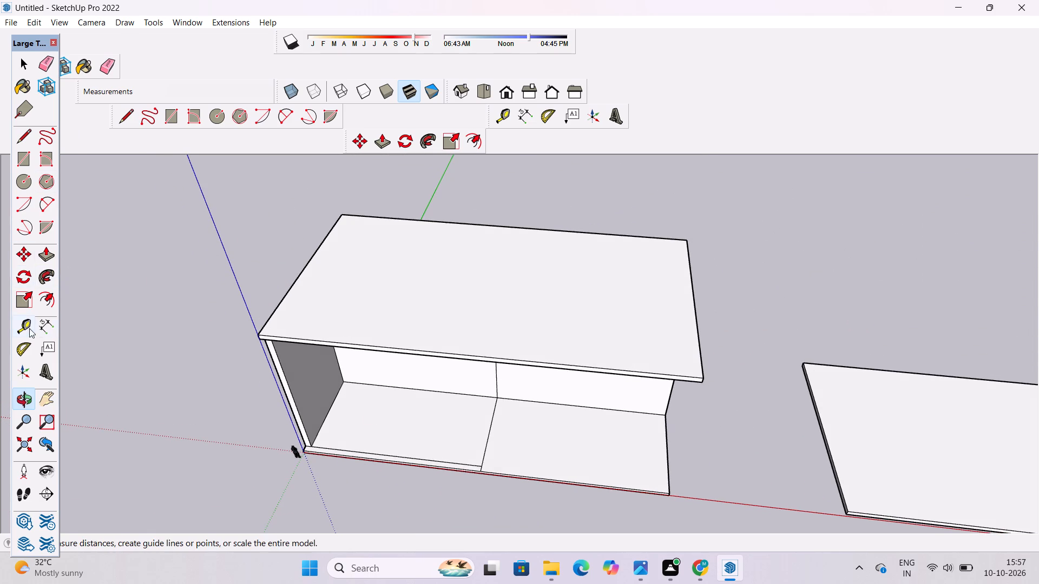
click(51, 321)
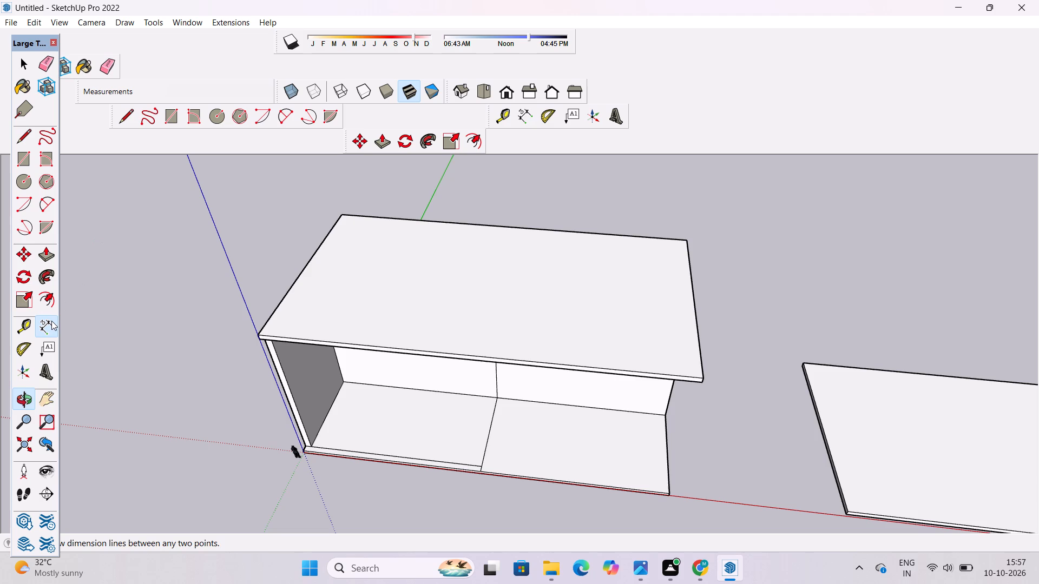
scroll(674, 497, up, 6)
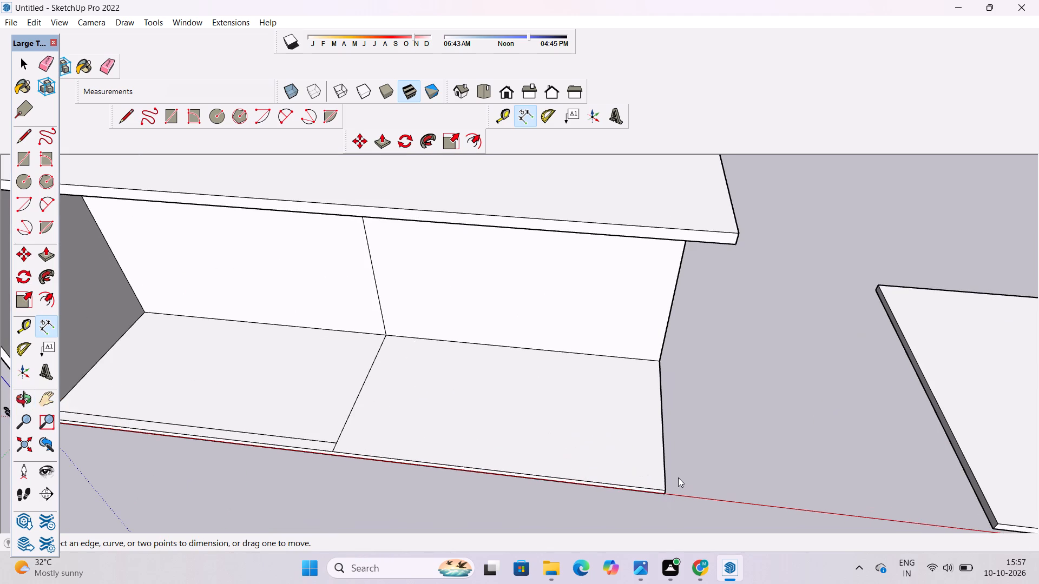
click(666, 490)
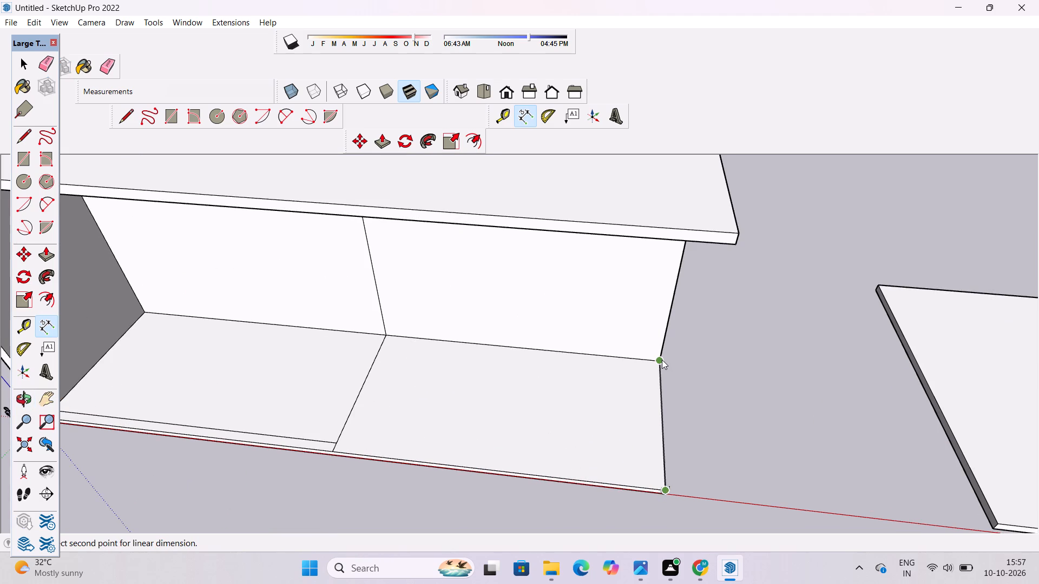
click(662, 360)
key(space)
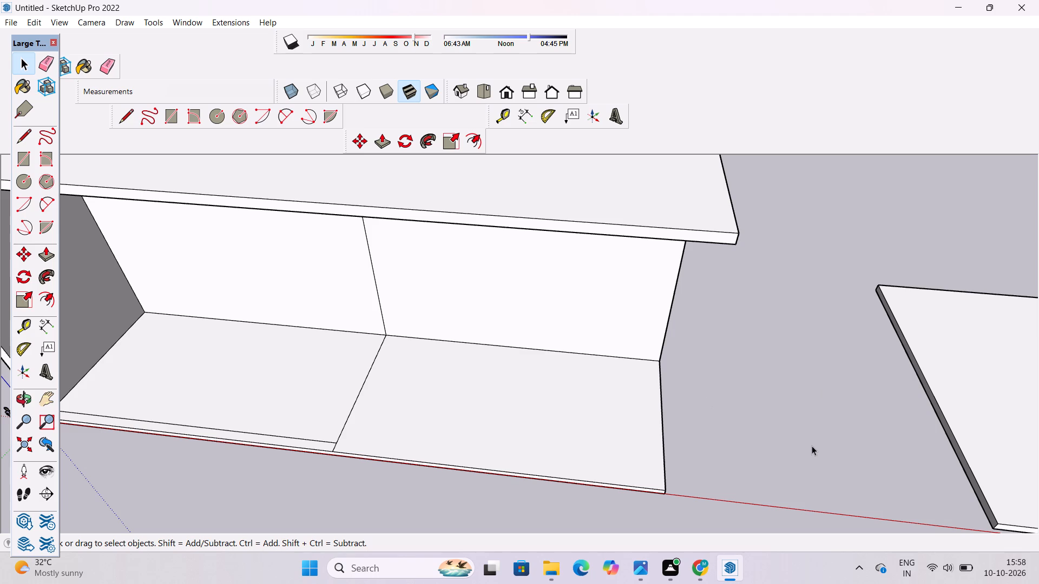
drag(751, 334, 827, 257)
Draw an L-shaped pair of lines on the floor slab's red-axis-end bay, the second running about 22' back to the rear wall's base.
key(l)
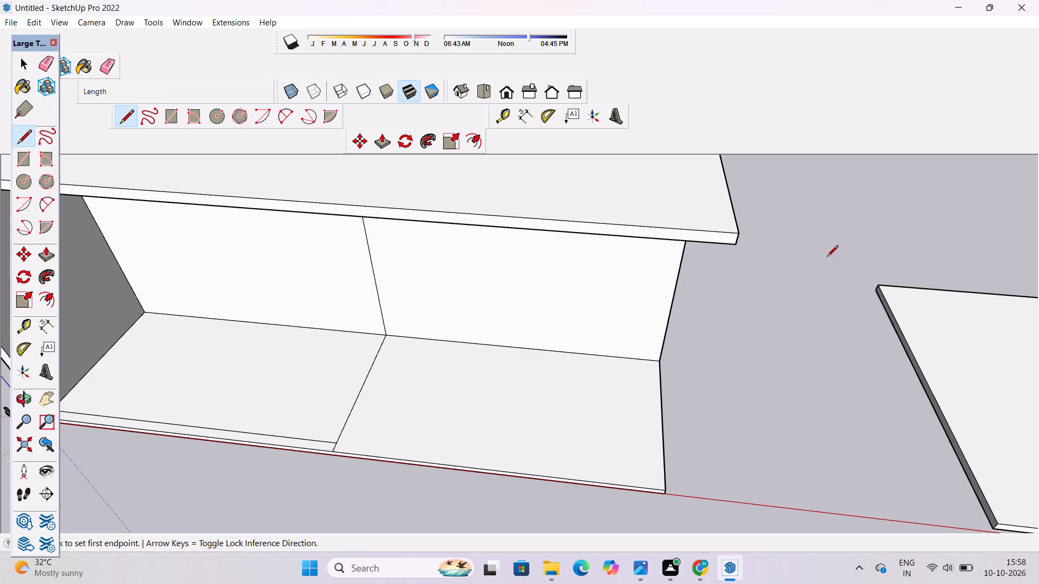
drag(578, 434, 470, 412)
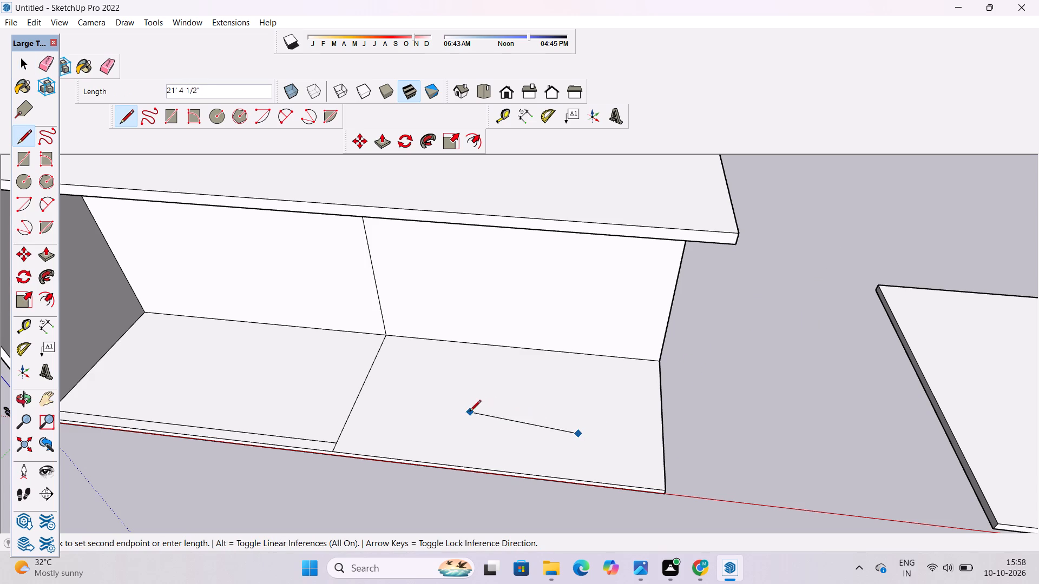
drag(470, 412, 454, 420)
click(454, 420)
drag(454, 420, 480, 327)
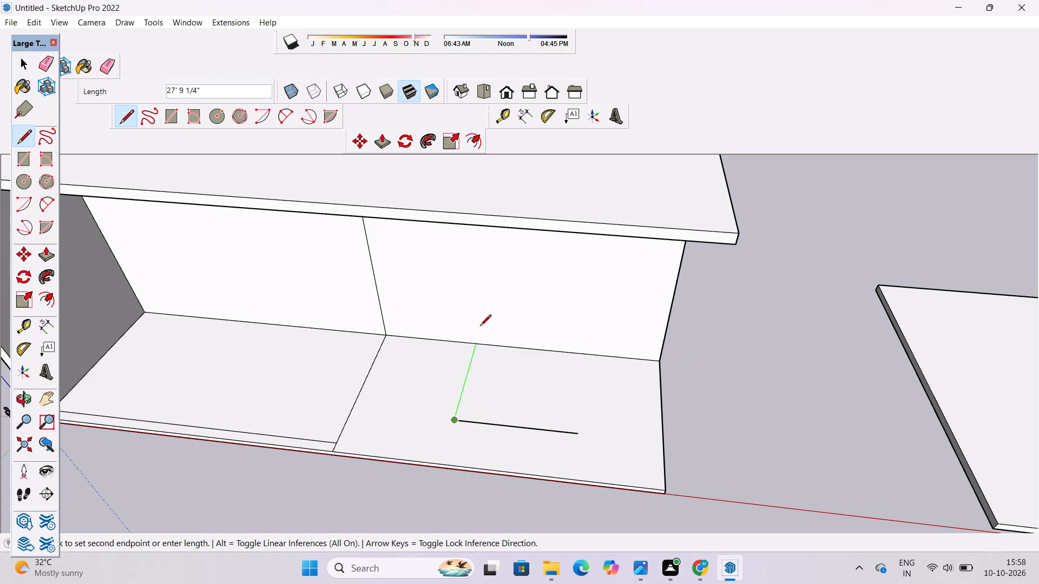
drag(480, 327, 476, 344)
click(476, 344)
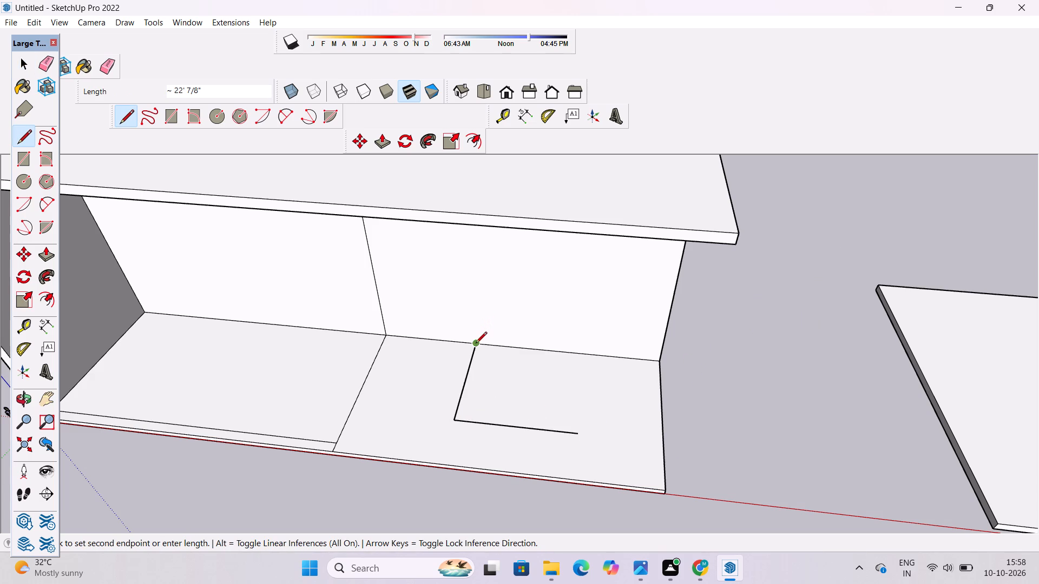
Draw a diagonal line about 21' 10" from the wall base onto the floor, then close the triangle to the L's corner with an edge about 7' 3".
click(476, 344)
drag(476, 344, 420, 410)
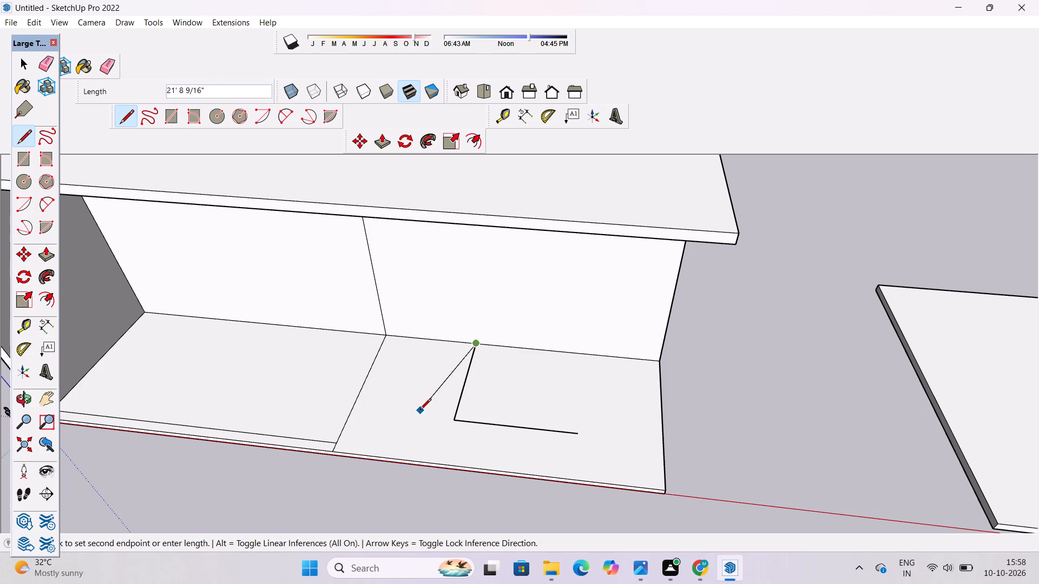
drag(420, 410, 420, 411)
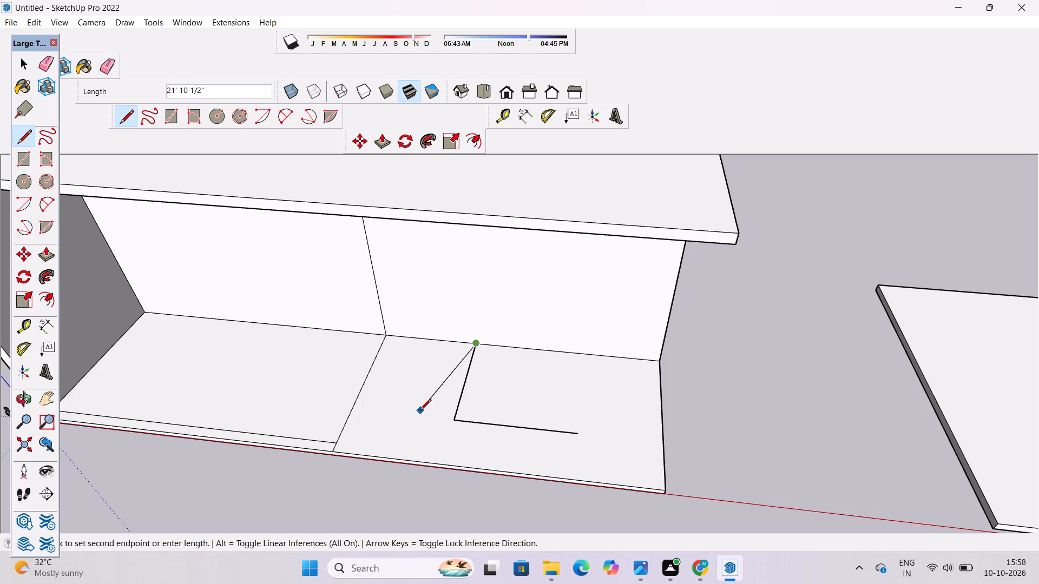
click(420, 411)
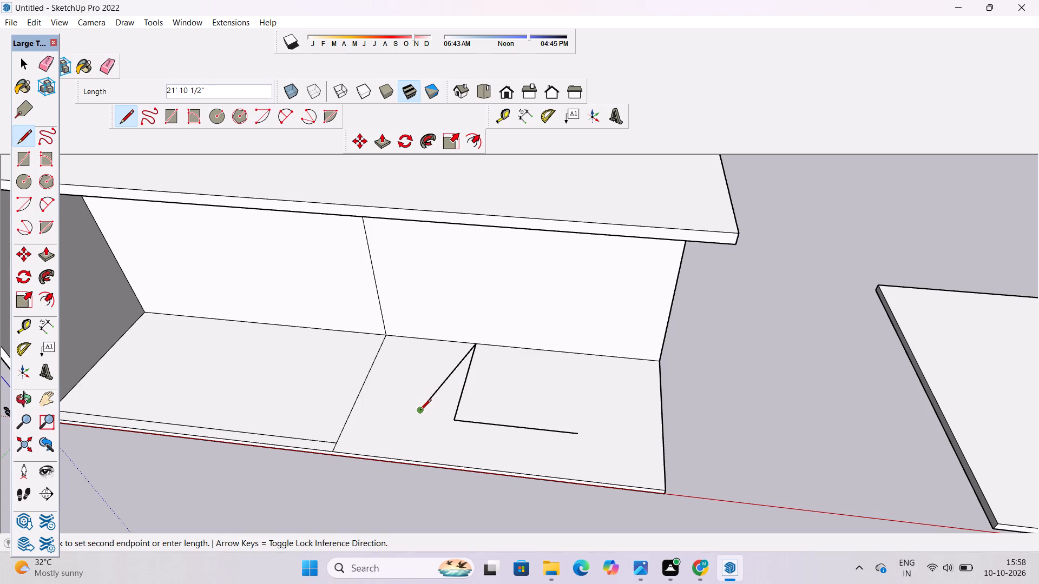
click(453, 422)
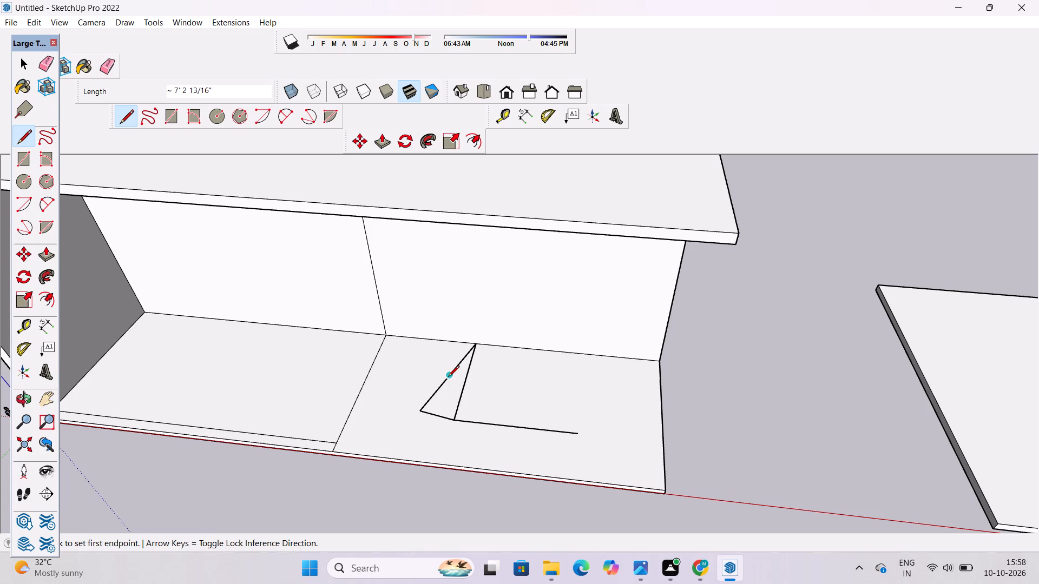
Subdivide the floor triangle with two lines joining its diagonal edge to the L's corner, the second about 17' long.
drag(448, 377, 451, 423)
click(451, 423)
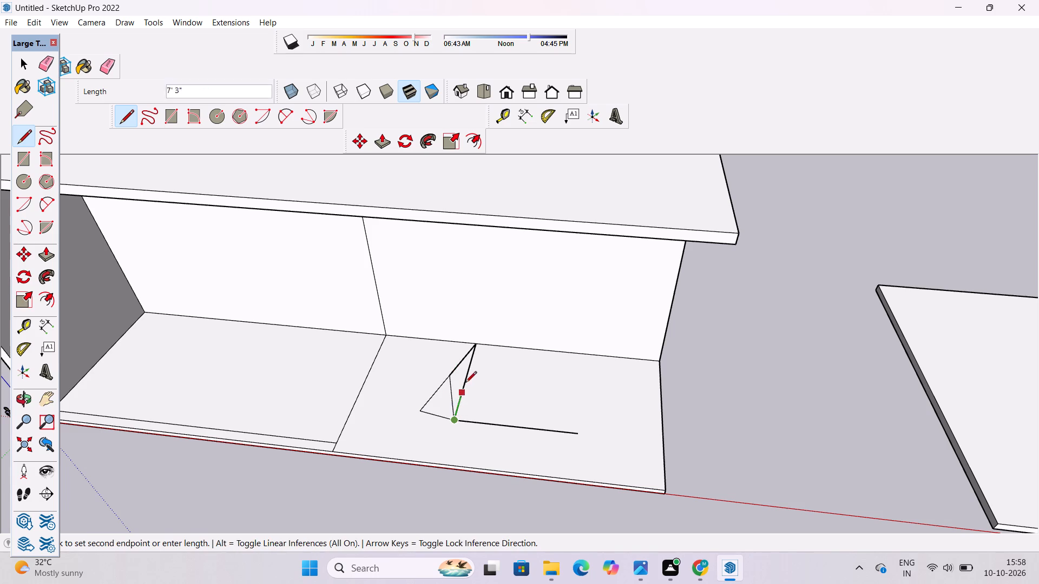
click(469, 354)
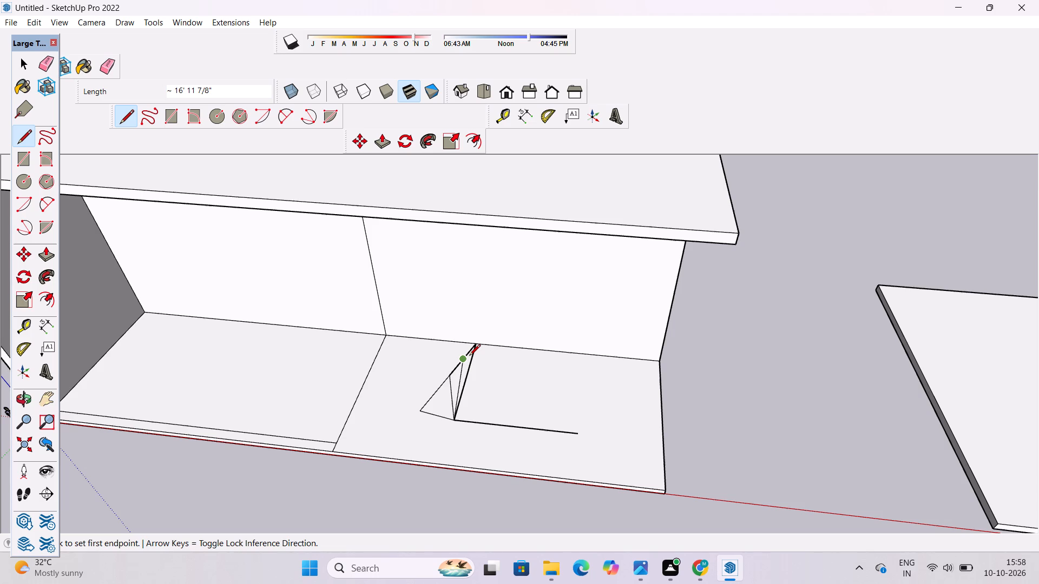
Undo all the lines drawn on the floor slab's red-axis-end bay.
key(ctrl+z)
key(ctrl+z)
key(ctrl+z)
key(ctrl+z)
key(ctrl+z)
key(ctrl+z)
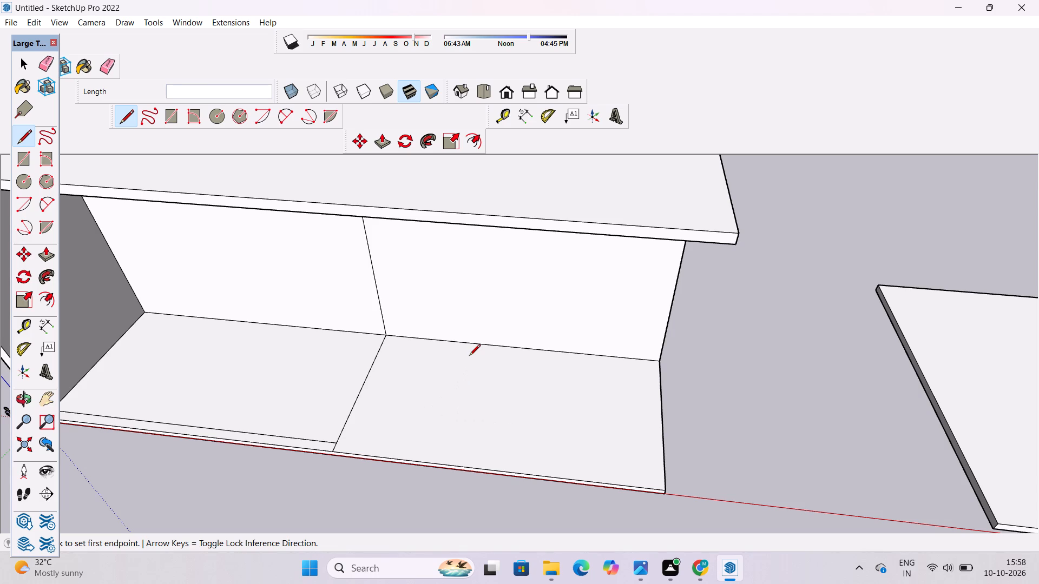
key(space)
Place a guide line on the roof slab parallel to its long front edge, offset 32'6" towards the rear.
text(o)
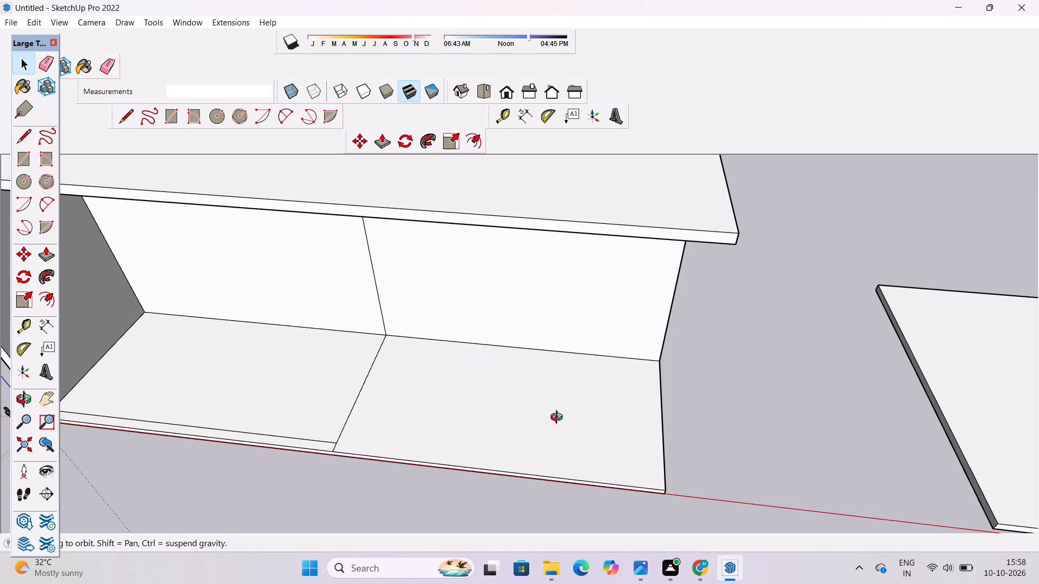
scroll(559, 419, down, 4)
shift+drag(669, 438, 615, 438)
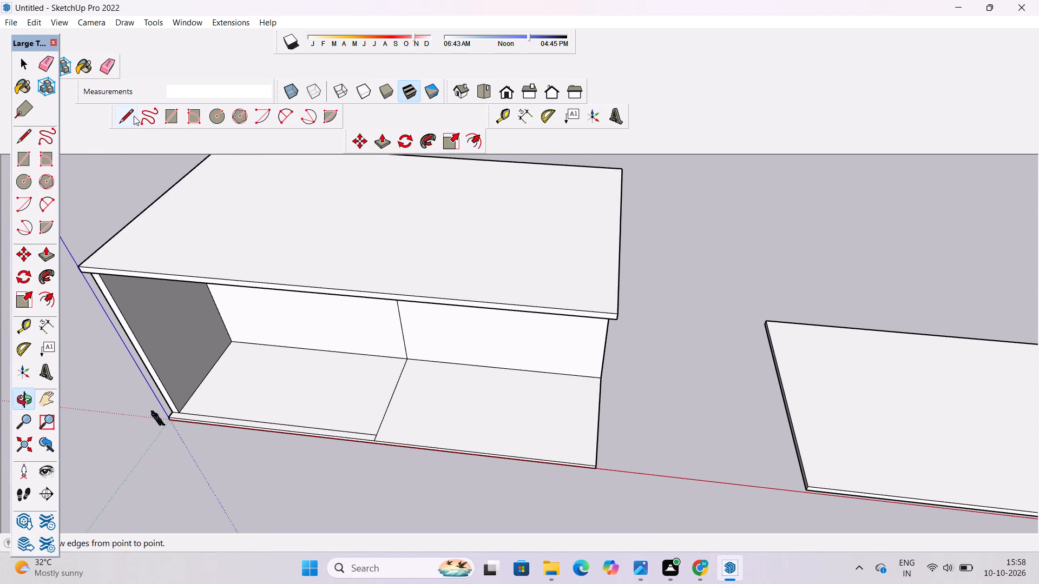
scroll(443, 369, down, 6)
drag(428, 384, 481, 373)
scroll(481, 373, down, 1)
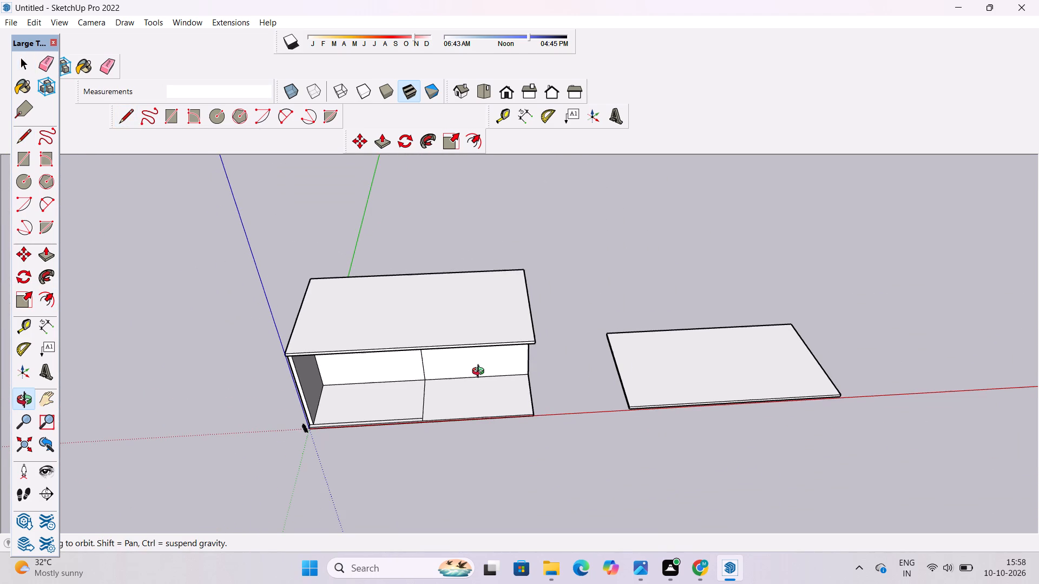
scroll(481, 373, down, 3)
shift+drag(481, 373, 477, 379)
drag(472, 374, 477, 419)
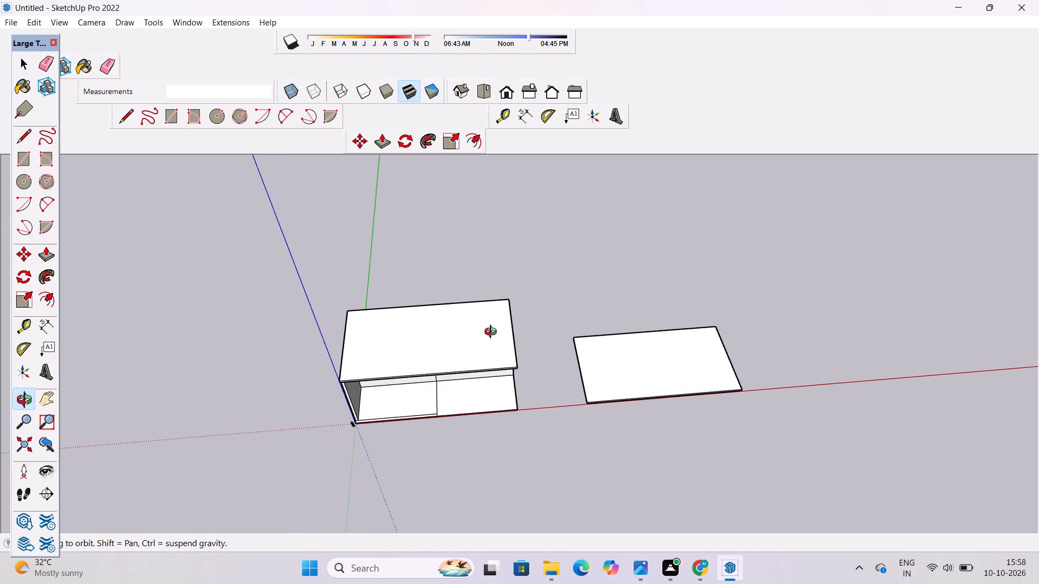
scroll(493, 333, up, 6)
shift+drag(496, 372, 501, 387)
drag(477, 428, 468, 406)
scroll(416, 421, up, 3)
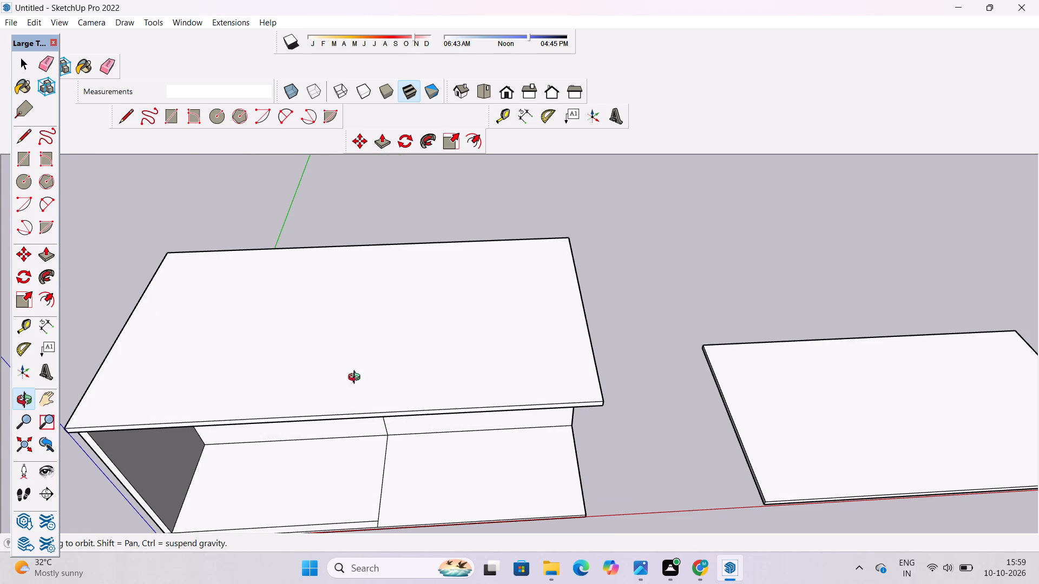
click(24, 325)
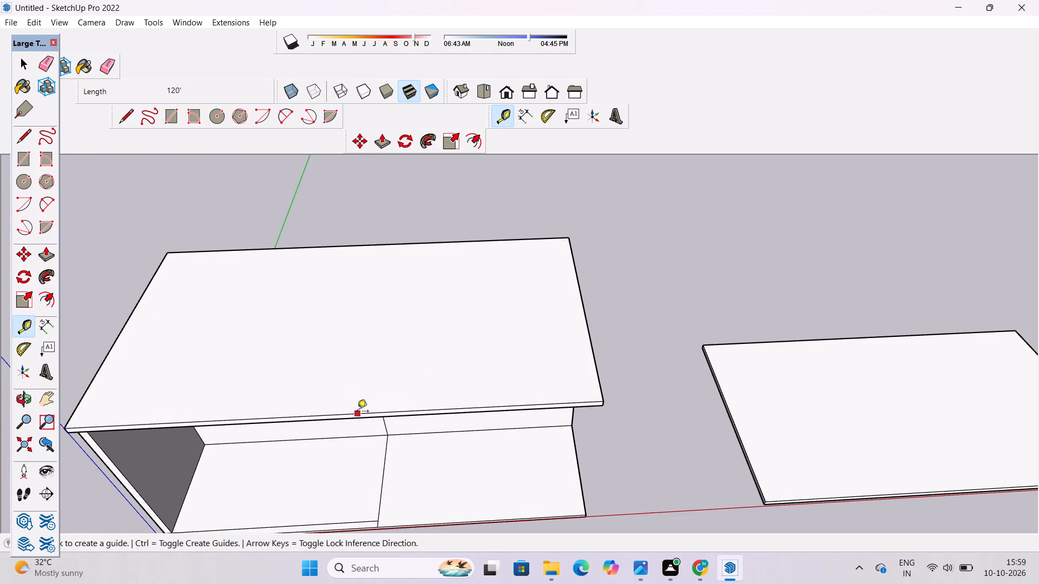
click(339, 414)
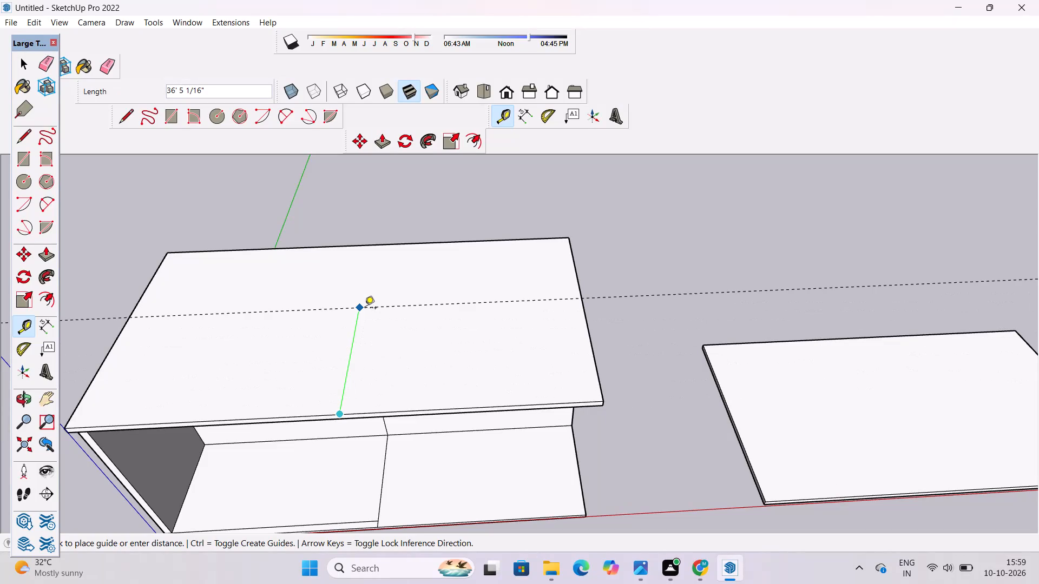
text(32'6")
key(Return)
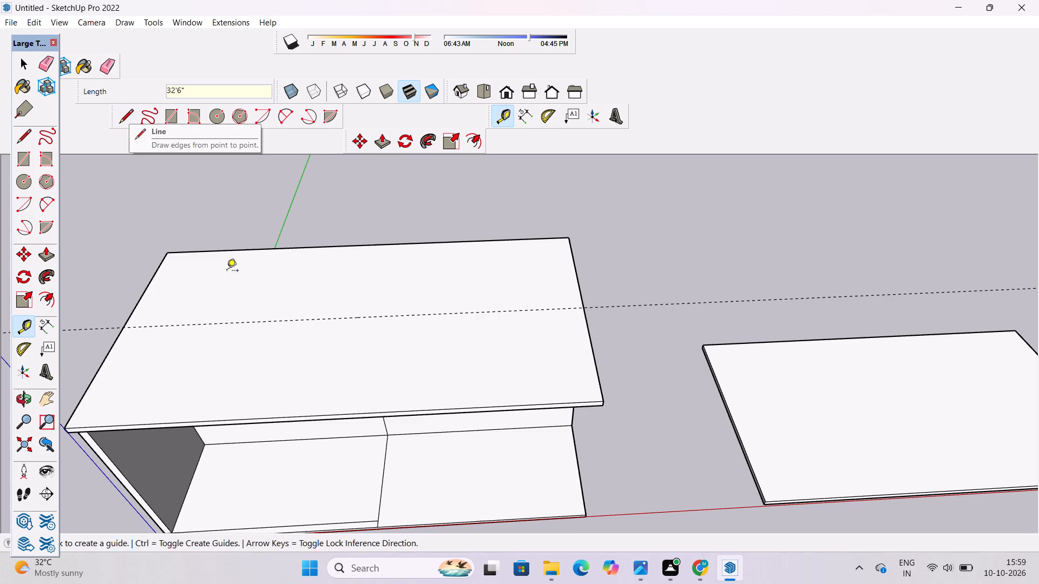
Push the roof slab's long front face back 2', flush with the end wall's front face.
scroll(342, 338, down, 6)
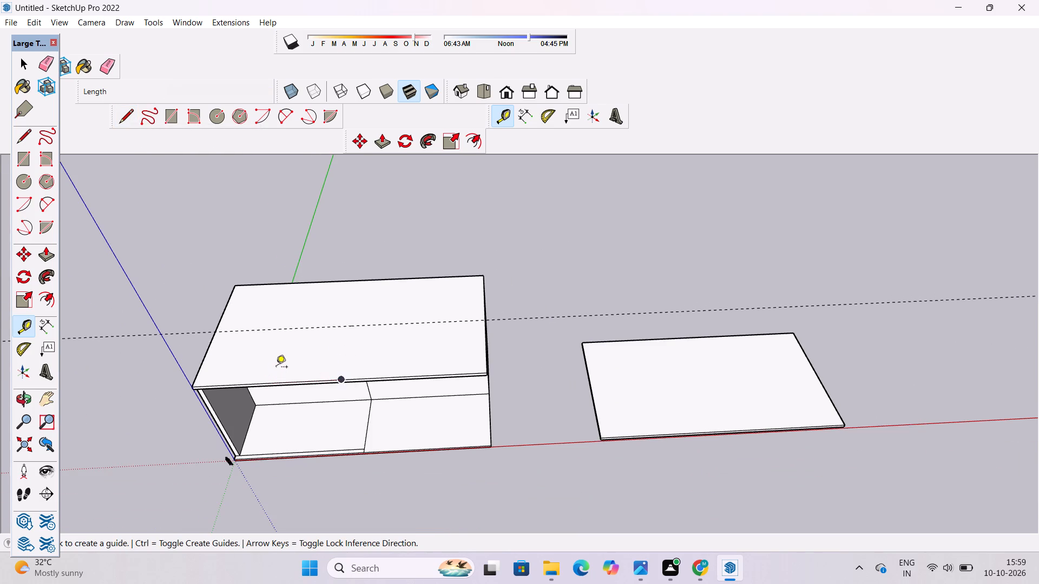
key(o)
shift+drag(293, 426, 376, 405)
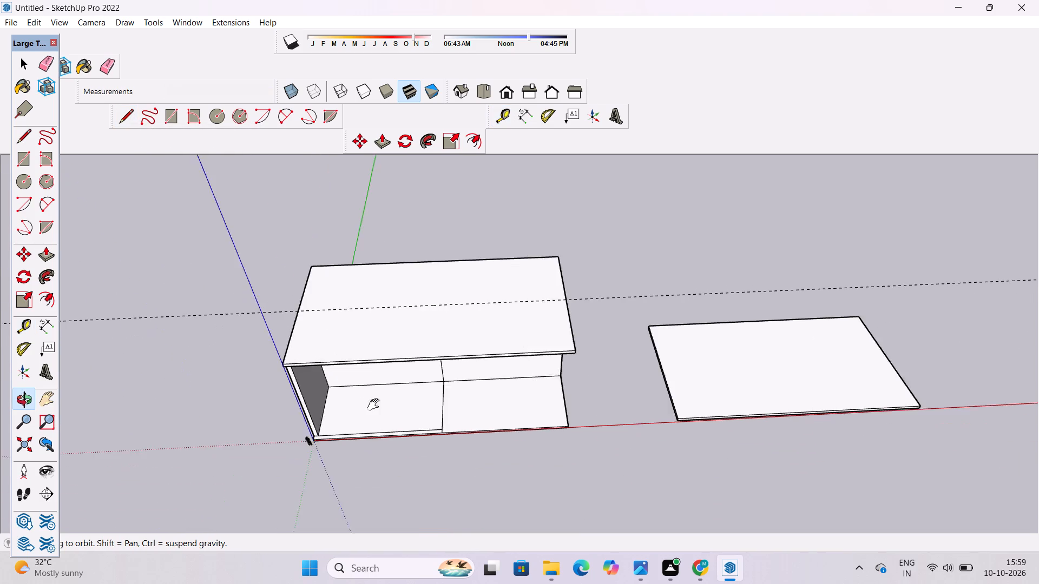
shift+drag(376, 405, 378, 405)
drag(411, 449, 433, 330)
scroll(439, 416, up, 3)
shift+drag(440, 441, 421, 409)
drag(421, 408, 388, 496)
scroll(401, 395, up, 1)
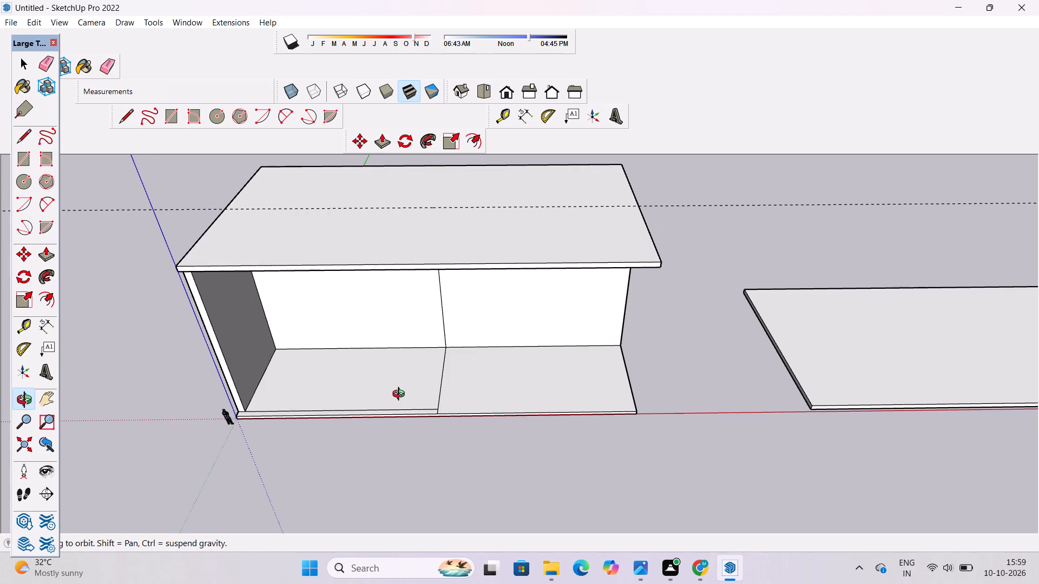
drag(341, 437, 702, 361)
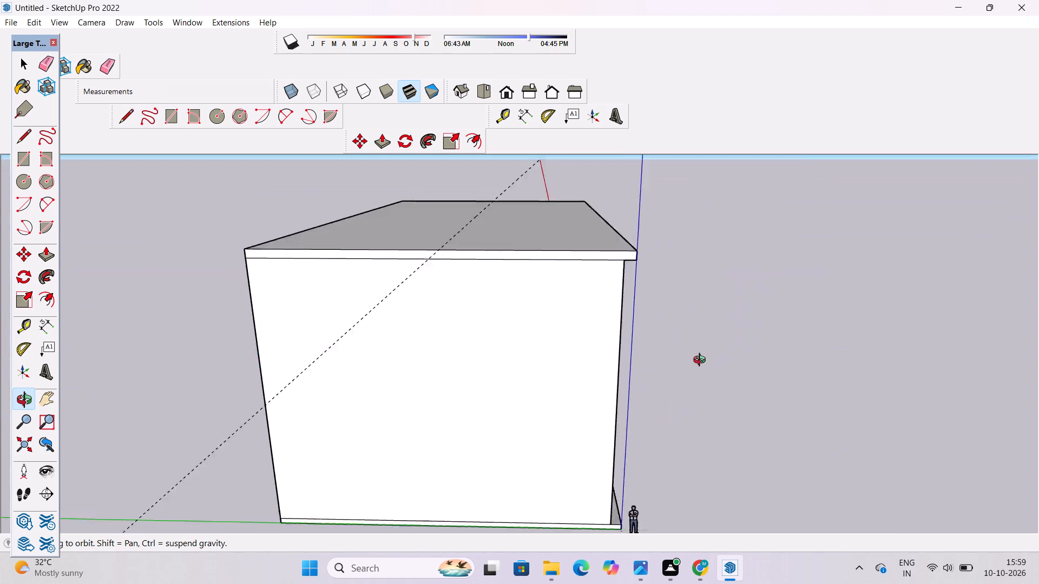
drag(702, 361, 530, 400)
drag(531, 400, 575, 386)
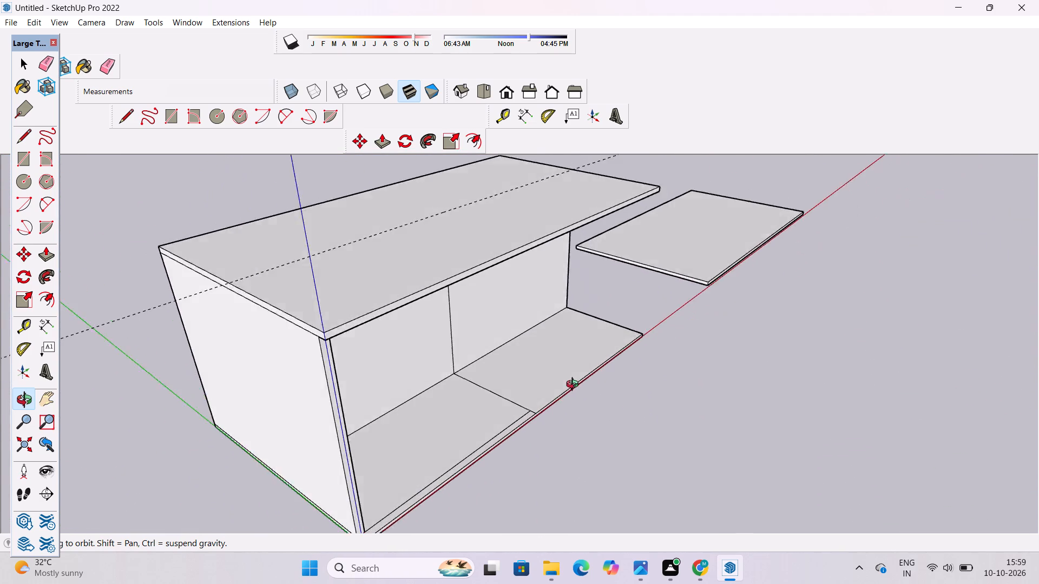
drag(575, 386, 606, 355)
scroll(356, 295, up, 4)
shift+drag(359, 317, 364, 356)
drag(392, 365, 399, 353)
scroll(425, 318, up, 3)
shift+drag(425, 318, 436, 336)
key(space)
click(424, 317)
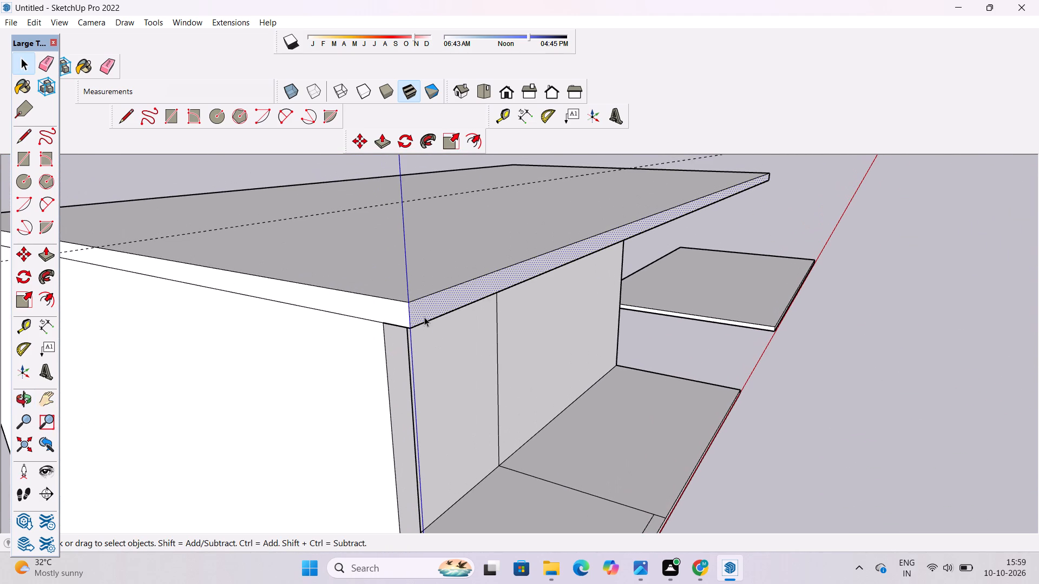
key(p)
click(424, 317)
click(389, 347)
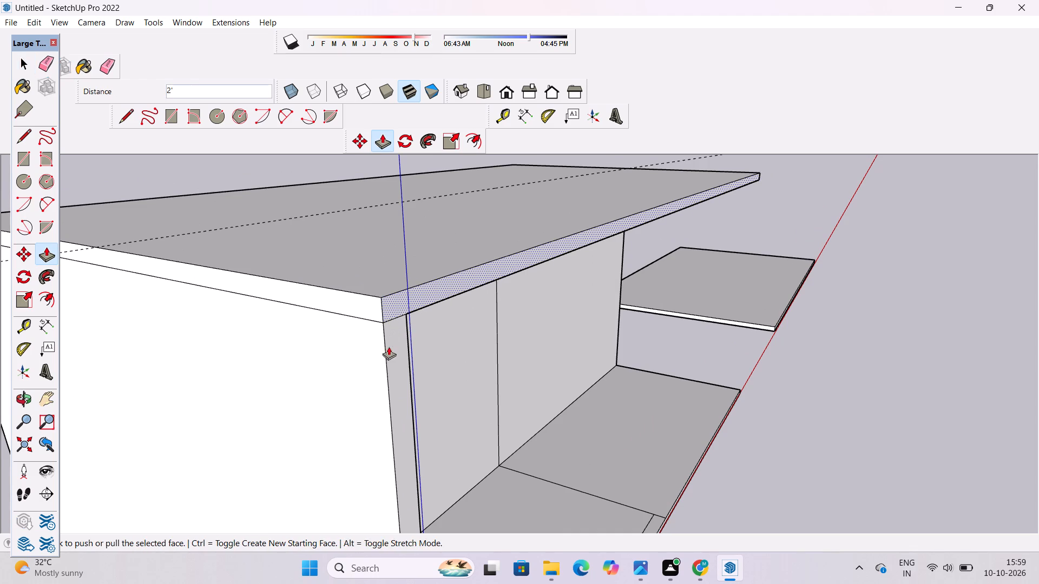
key(space)
click(666, 348)
Examine the roof slab's front edge and the open interior from the front, side and above.
key(o)
scroll(438, 339, down, 6)
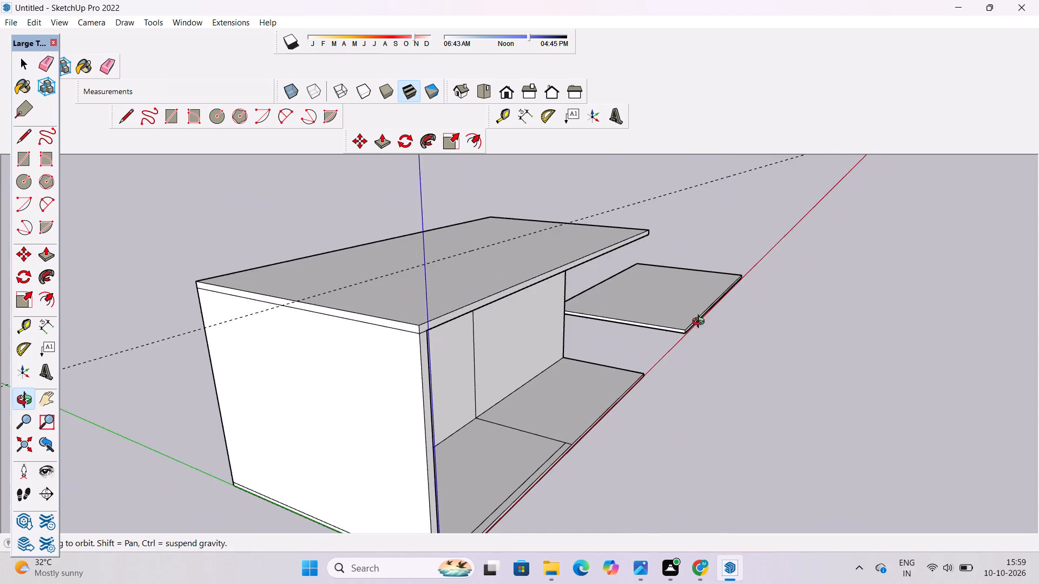
drag(700, 323, 423, 334)
shift+drag(415, 337, 435, 314)
drag(438, 316, 505, 443)
scroll(369, 370, up, 1)
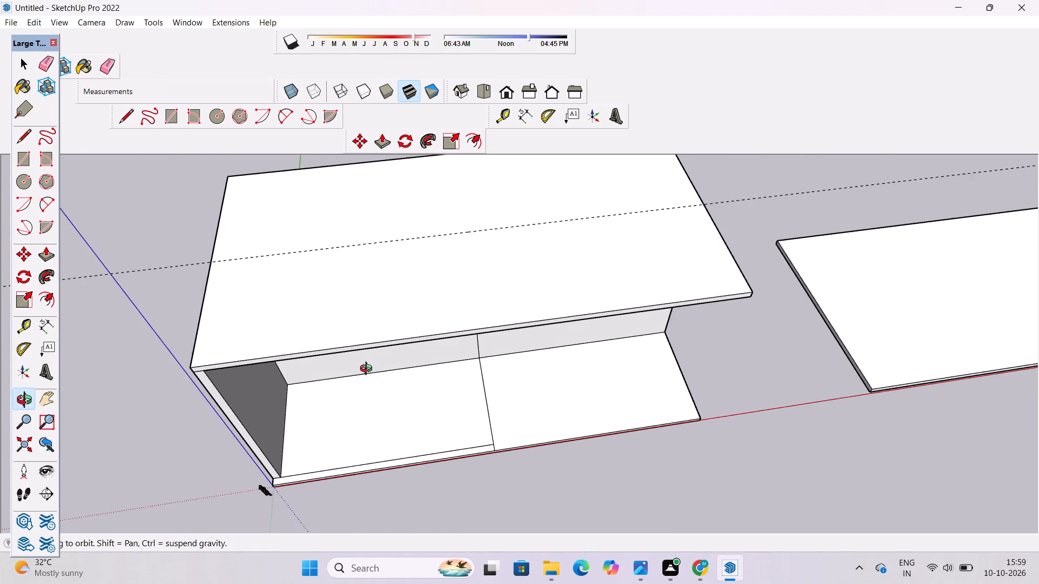
shift+drag(368, 369, 396, 419)
scroll(390, 380, down, 6)
shift+drag(387, 395, 403, 358)
drag(408, 391, 440, 313)
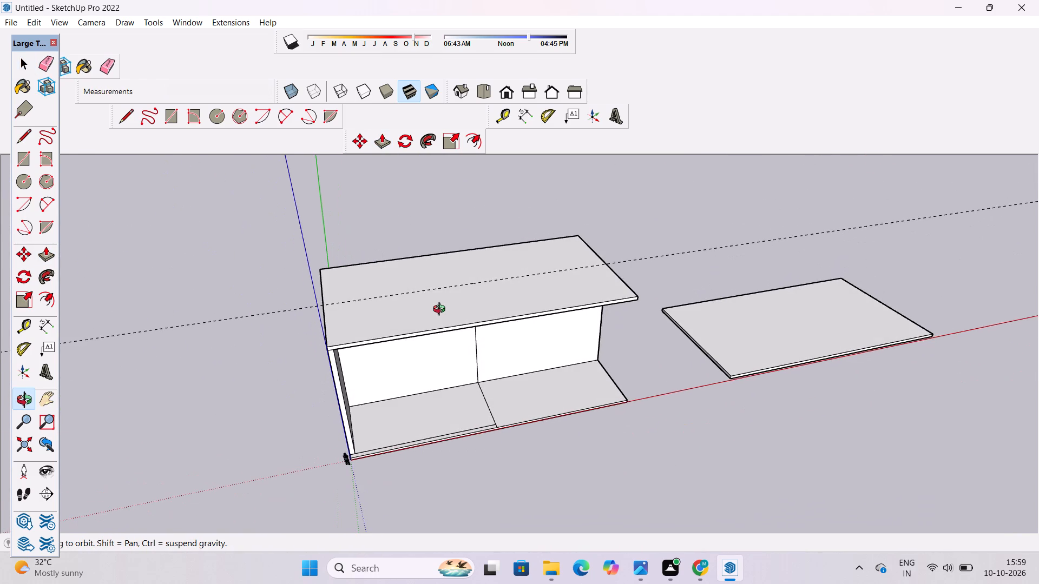
scroll(442, 314, down, 2)
scroll(442, 315, up, 4)
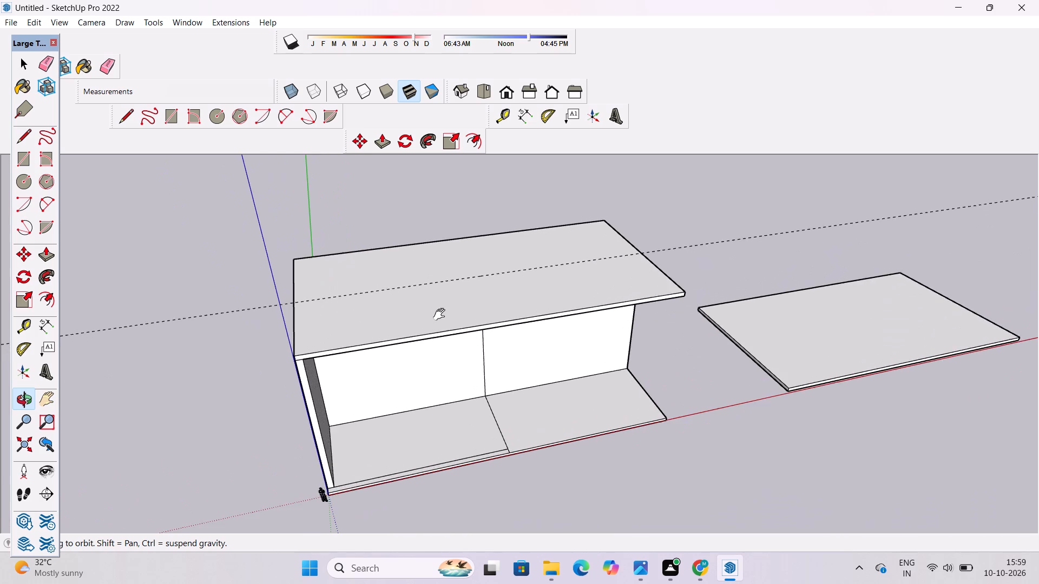
shift+drag(442, 315, 445, 344)
drag(445, 344, 387, 437)
scroll(416, 366, down, 6)
shift+drag(416, 366, 392, 383)
shift+scroll(386, 382, up, 4)
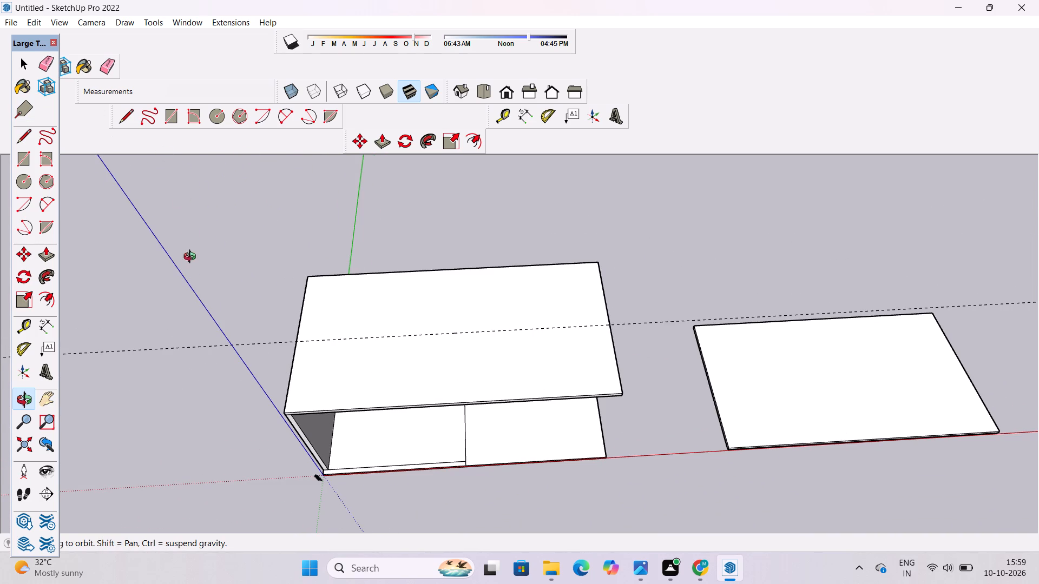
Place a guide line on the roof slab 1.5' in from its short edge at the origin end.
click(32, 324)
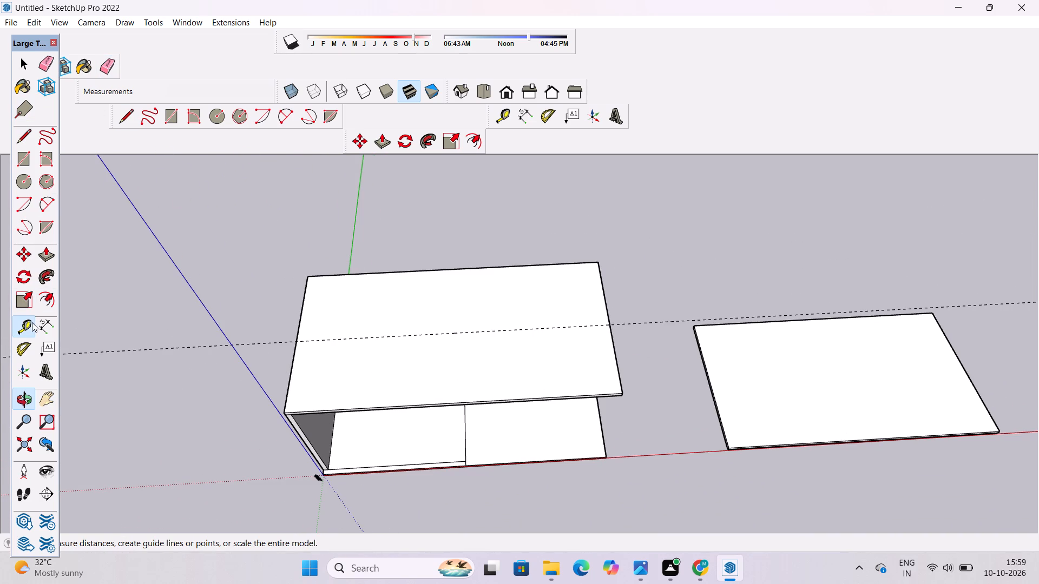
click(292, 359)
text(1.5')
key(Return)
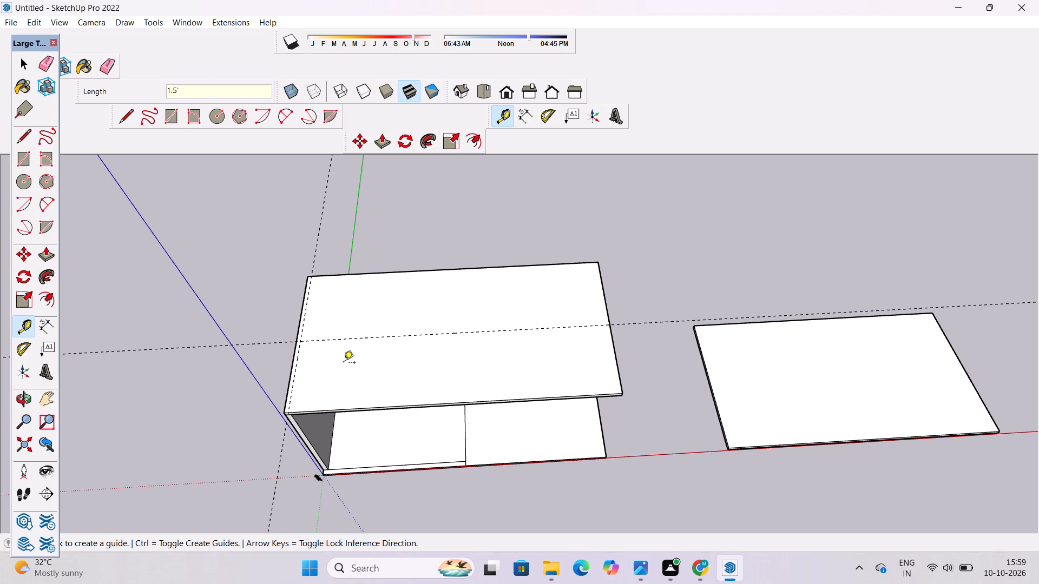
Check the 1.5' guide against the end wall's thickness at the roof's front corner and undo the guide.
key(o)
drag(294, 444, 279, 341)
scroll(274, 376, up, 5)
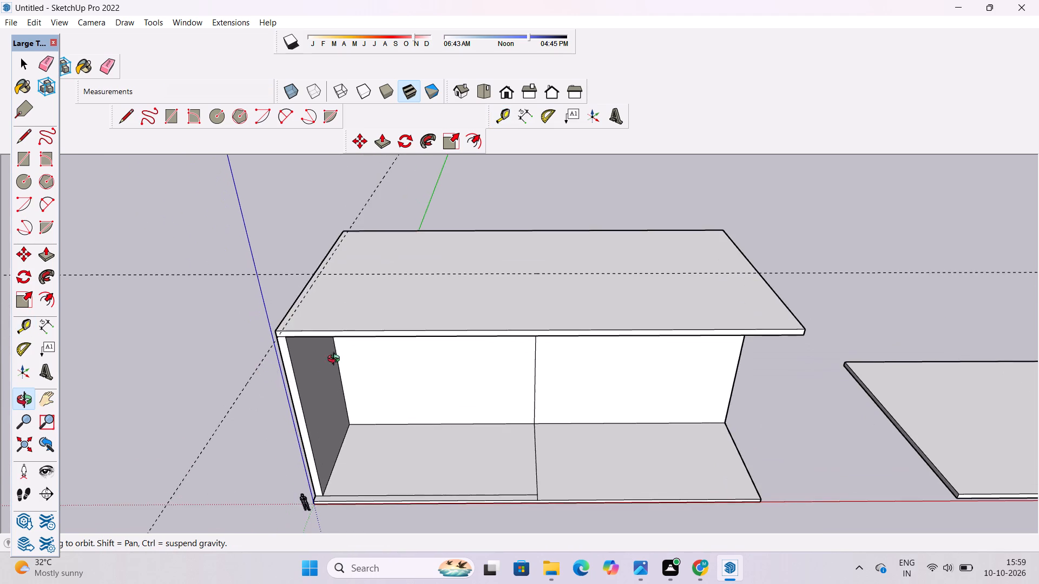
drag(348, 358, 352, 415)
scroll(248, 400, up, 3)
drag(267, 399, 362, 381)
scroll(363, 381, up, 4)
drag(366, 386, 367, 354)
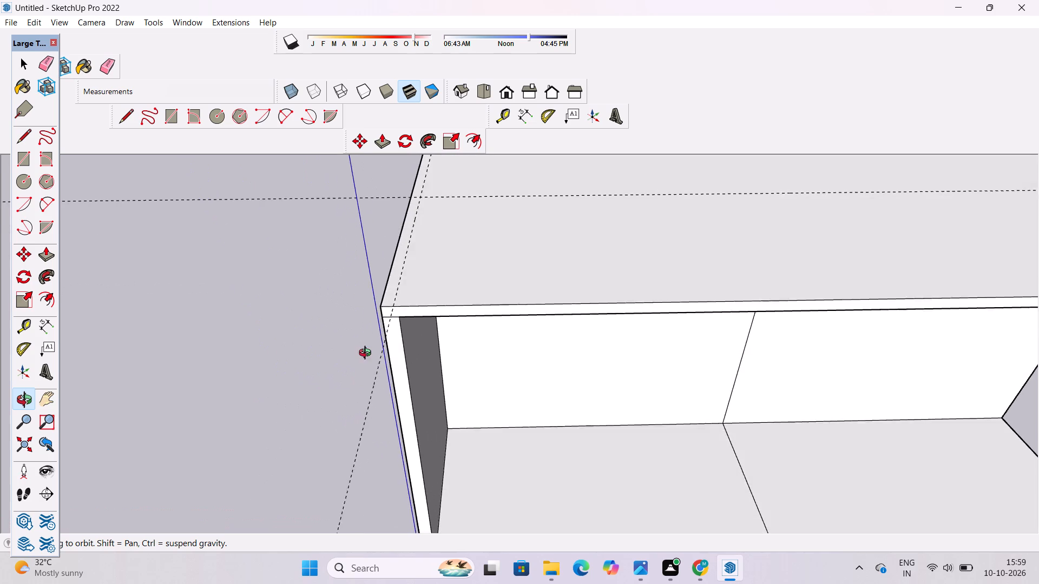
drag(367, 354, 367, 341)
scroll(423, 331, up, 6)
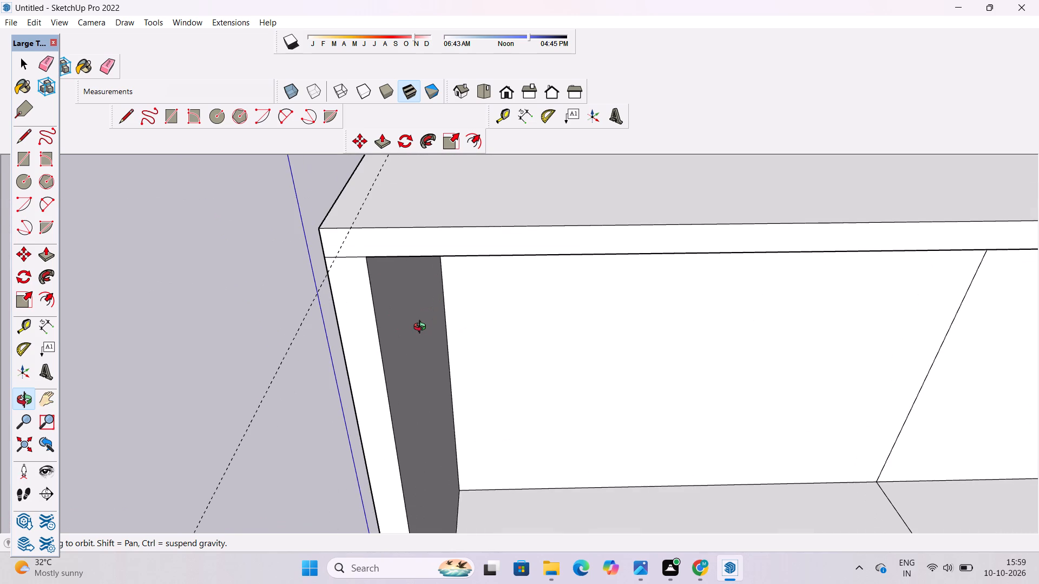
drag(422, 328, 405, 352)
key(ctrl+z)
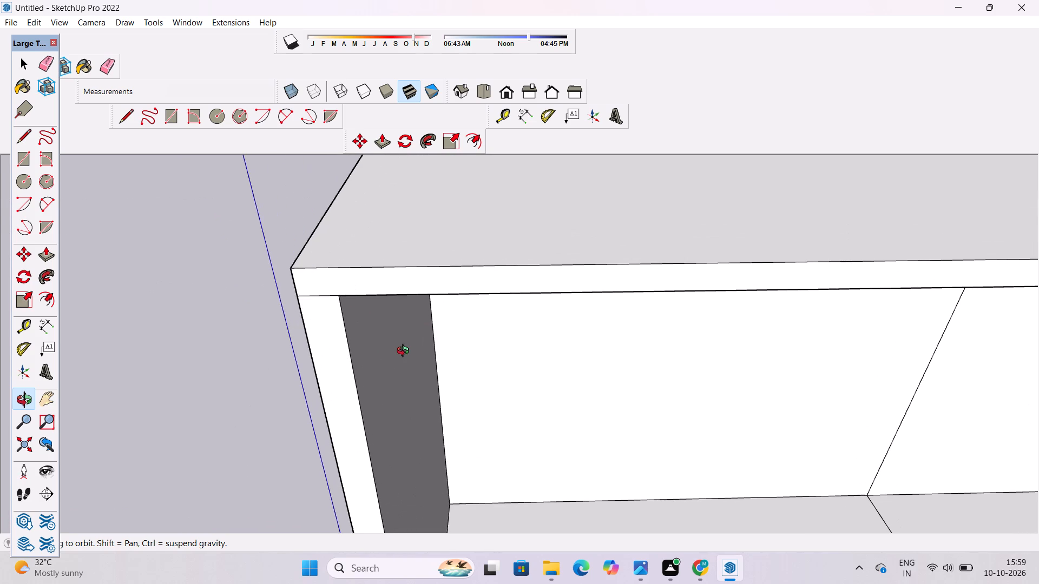
Place a guide line on the roof slab 2' in from its short edge at the origin end.
key(t)
click(330, 213)
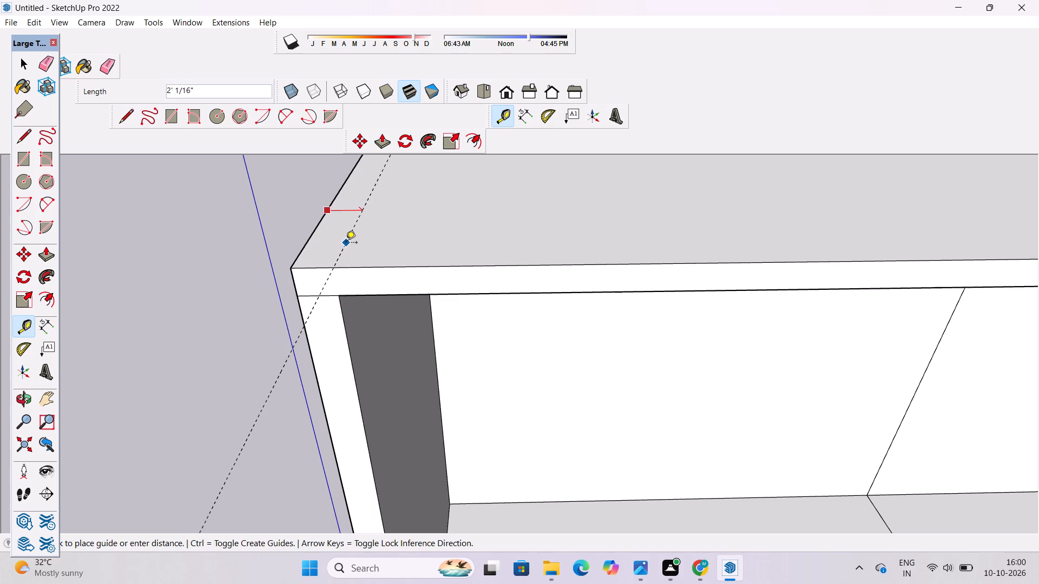
text(2')
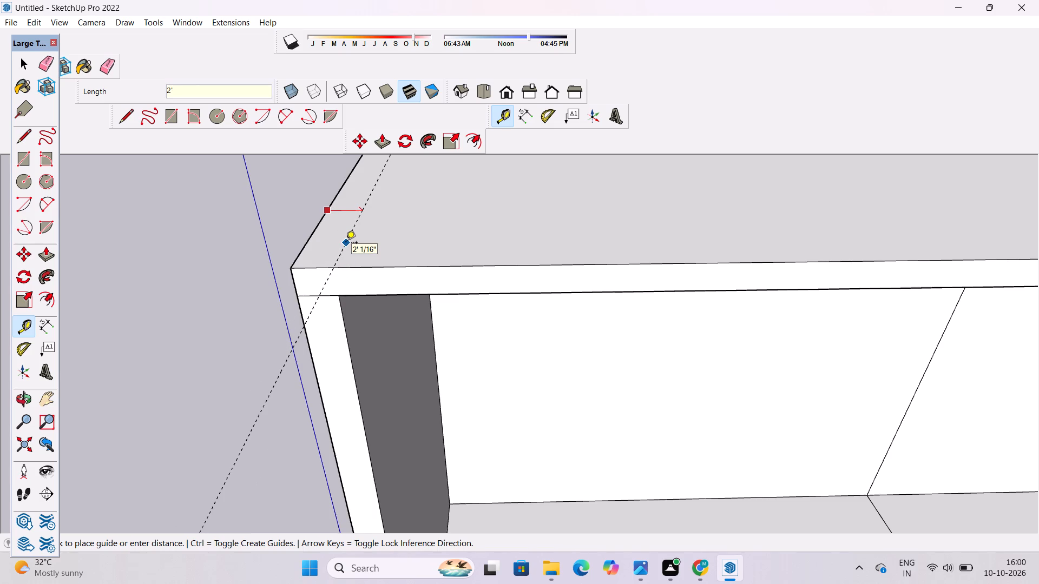
key(Return)
Examine the roof slab with its two crossing guides and the building's open front from raised viewpoints.
key(l)
scroll(274, 334, down, 9)
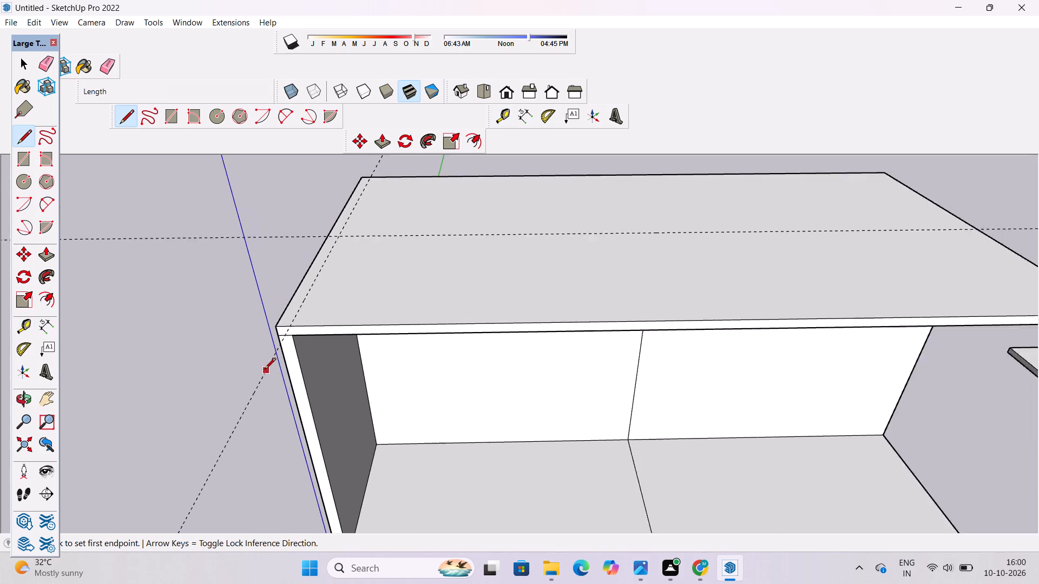
scroll(265, 370, down, 5)
key(space)
text(o)
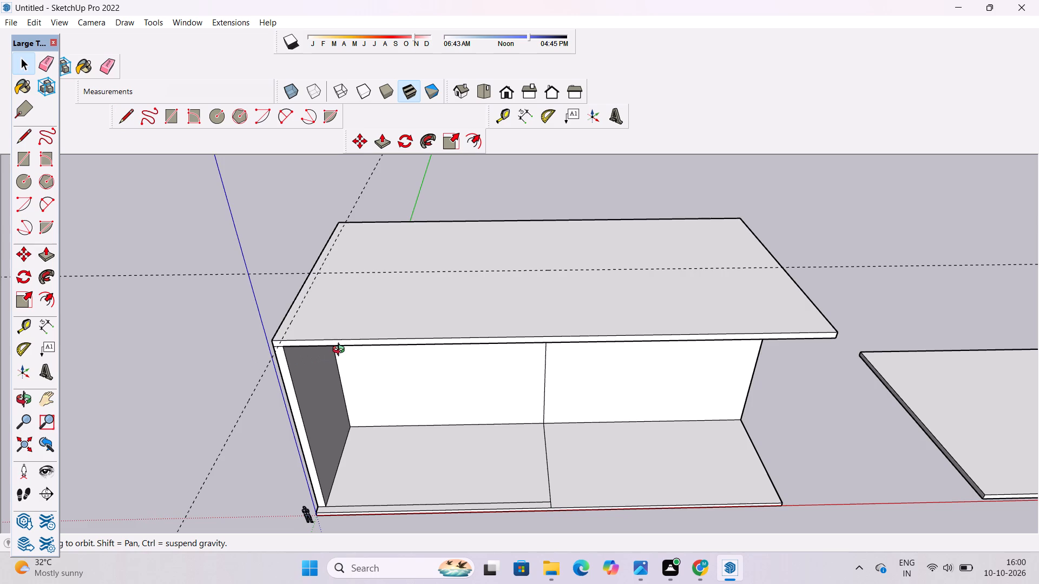
scroll(341, 351, up, 1)
scroll(341, 351, down, 4)
shift+drag(384, 331, 342, 356)
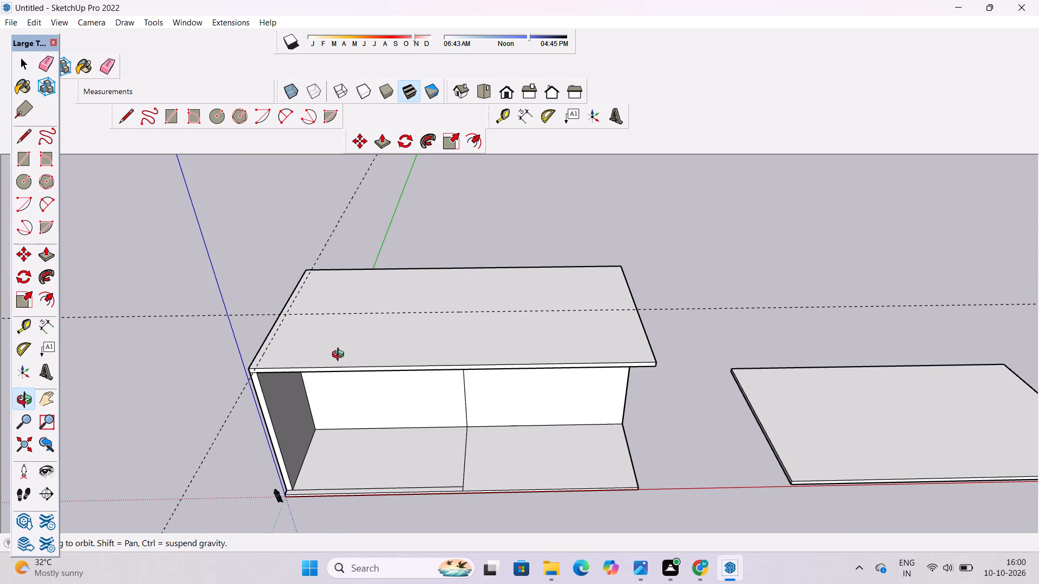
scroll(341, 352, down, 4)
drag(343, 351, 346, 390)
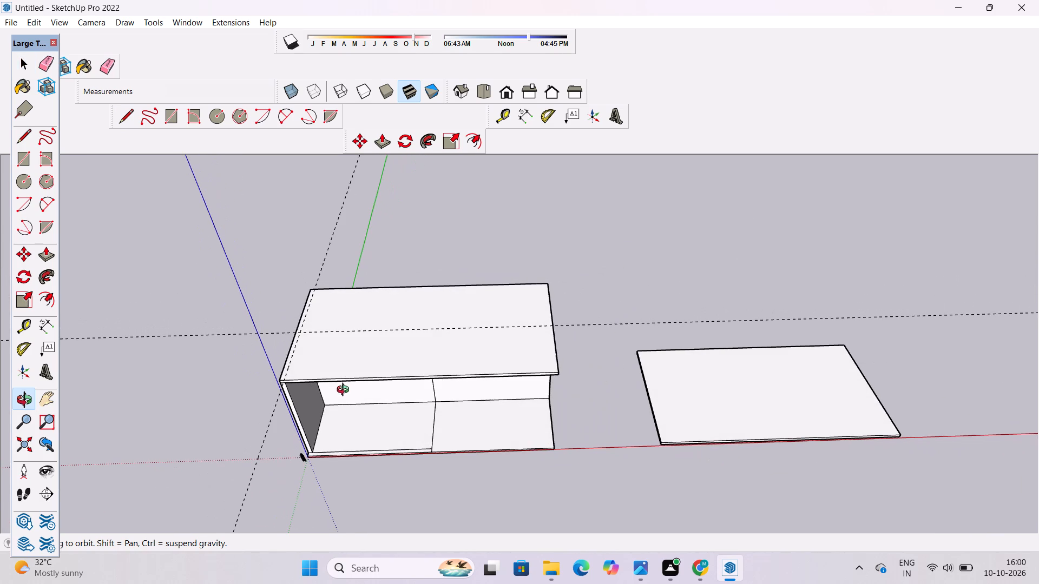
drag(338, 368, 332, 351)
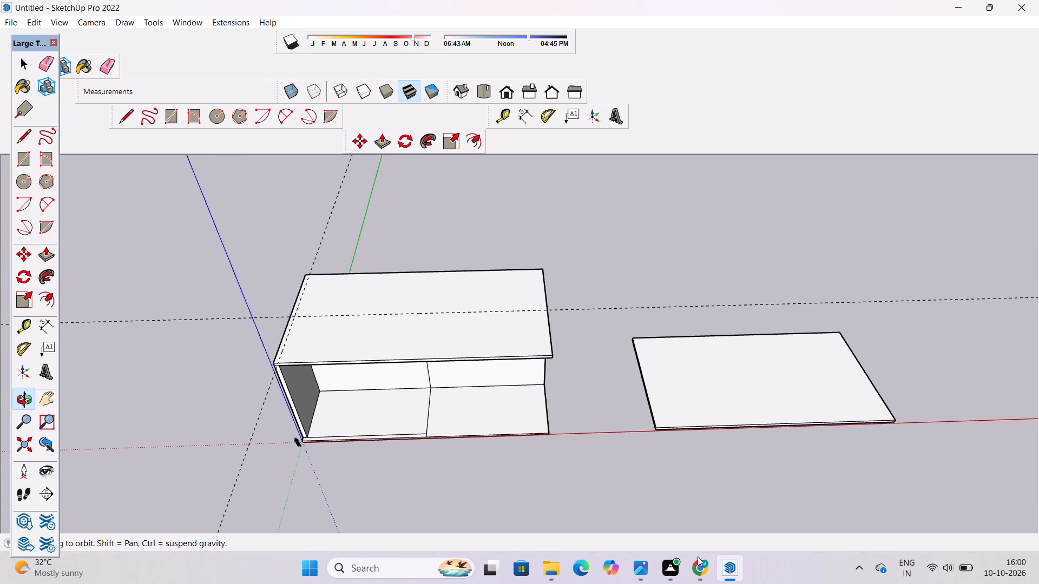
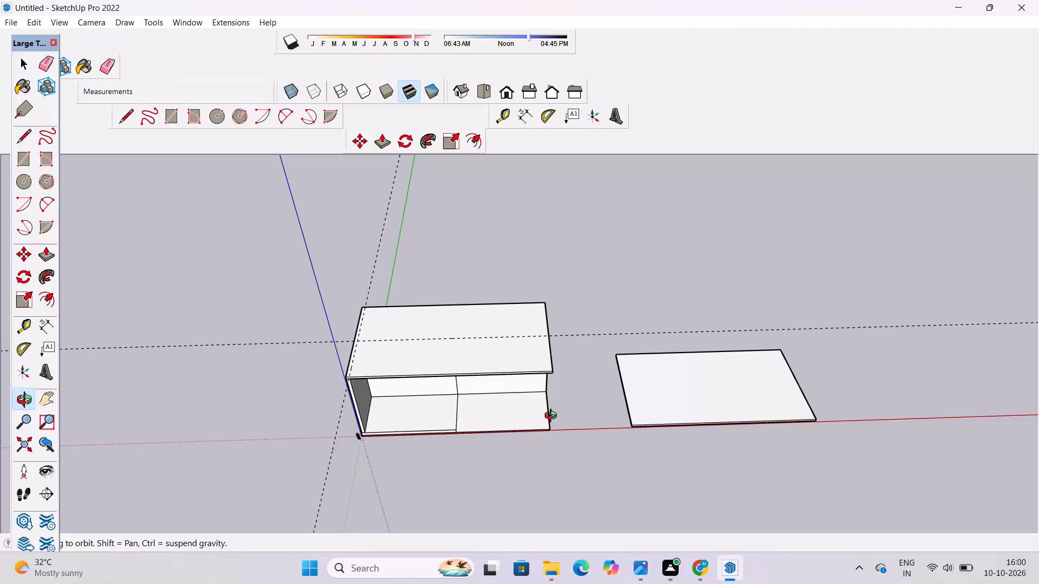
Examine the roof slab, its two crossing guides and the building's open front from several raised viewpoints.
scroll(571, 423, down, 1)
shift+drag(556, 444, 549, 429)
shift+click(549, 429)
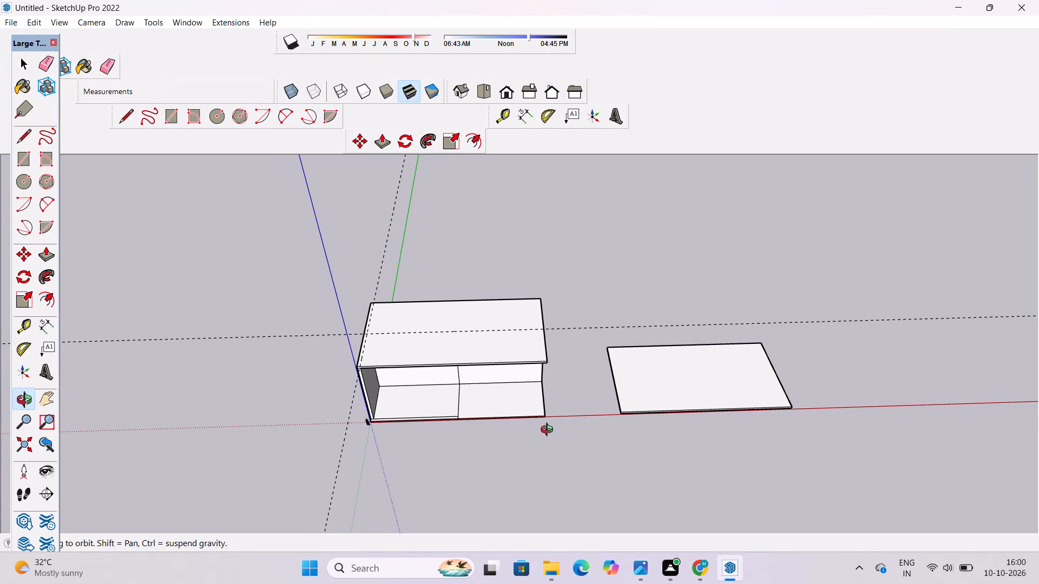
scroll(531, 447, up, 1)
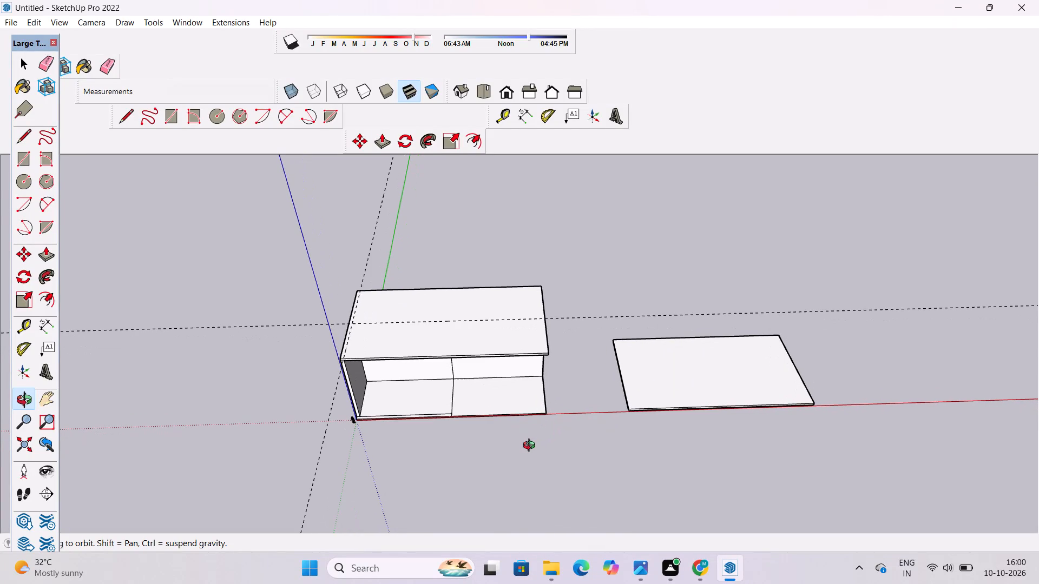
scroll(531, 447, down, 4)
drag(485, 367, 474, 395)
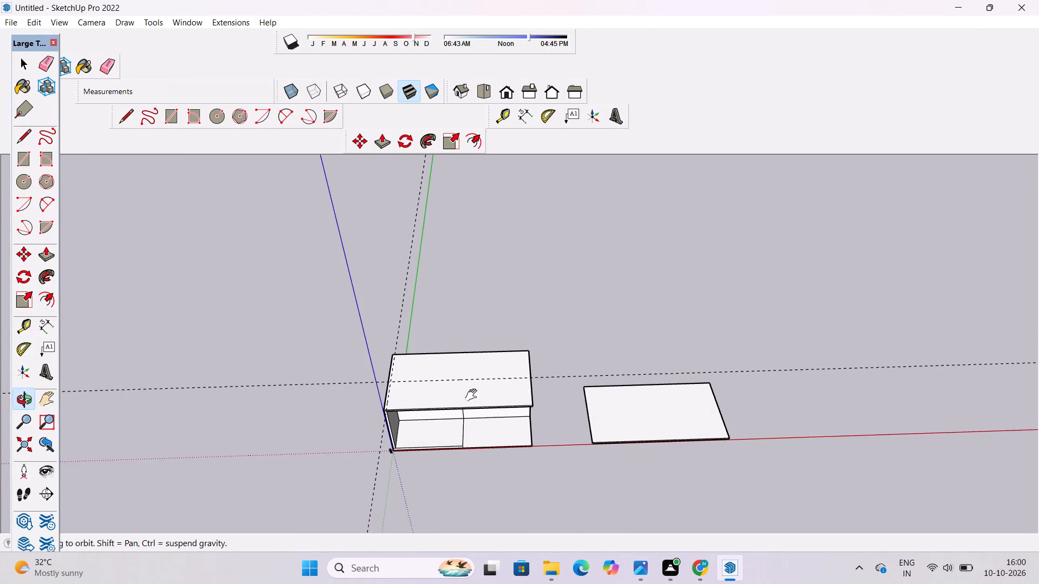
shift+scroll(417, 424, up, 4)
shift+drag(487, 349, 397, 397)
drag(379, 463, 391, 424)
drag(396, 416, 430, 347)
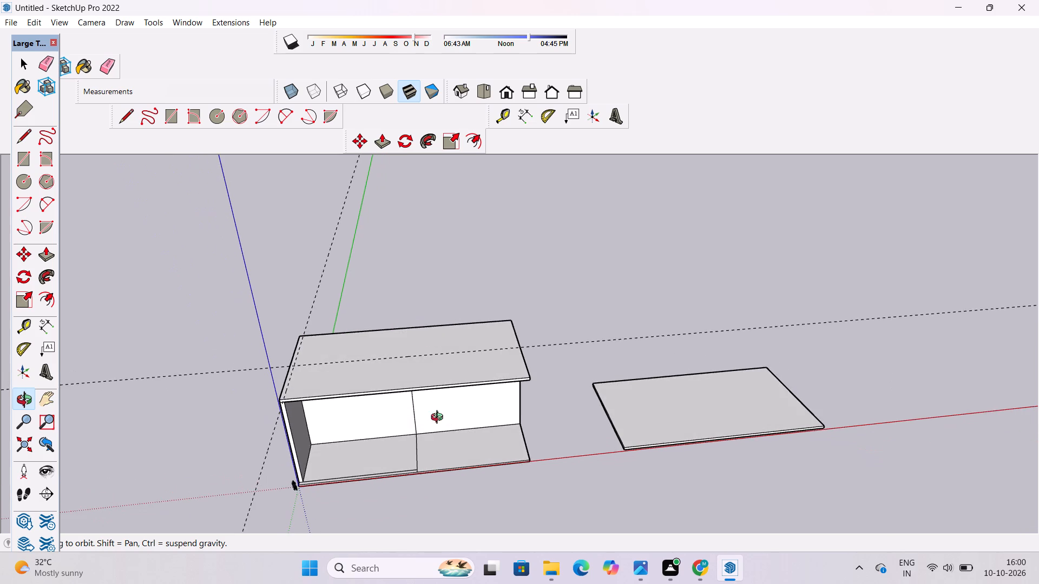
scroll(444, 481, up, 2)
drag(444, 481, 449, 459)
drag(449, 459, 440, 474)
shift+drag(440, 474, 444, 468)
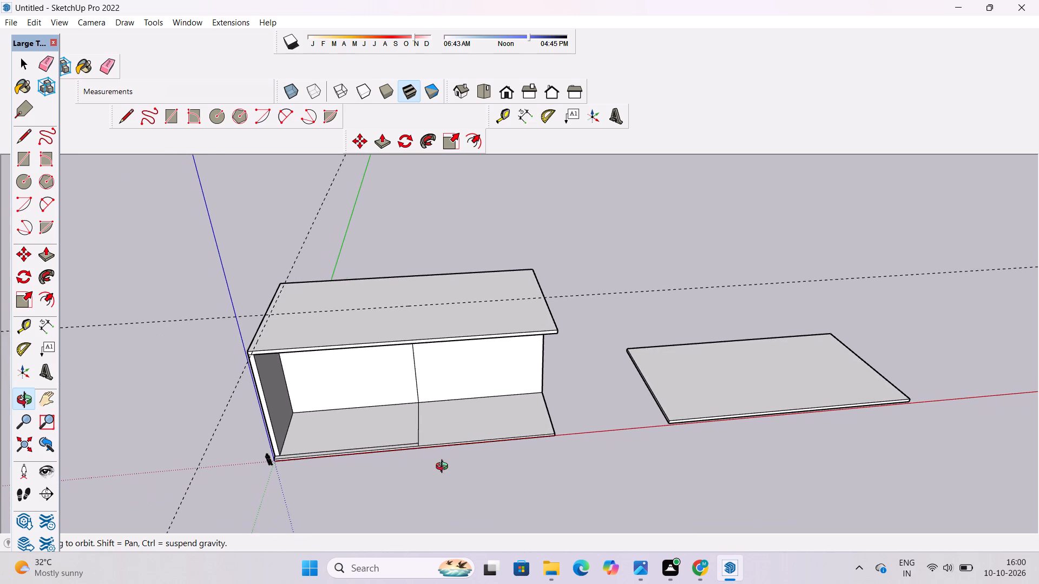
drag(444, 468, 423, 501)
scroll(445, 400, down, 4)
drag(453, 394, 443, 463)
shift+scroll(428, 437, up, 2)
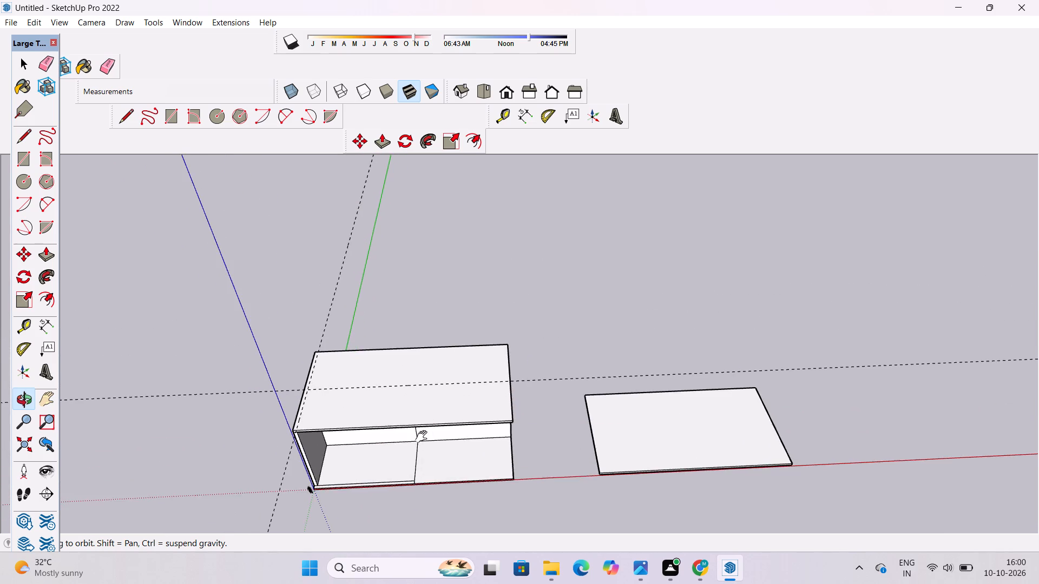
shift+drag(418, 420, 436, 364)
drag(436, 366, 417, 430)
scroll(426, 337, up, 3)
shift+drag(426, 337, 423, 356)
scroll(395, 404, up, 2)
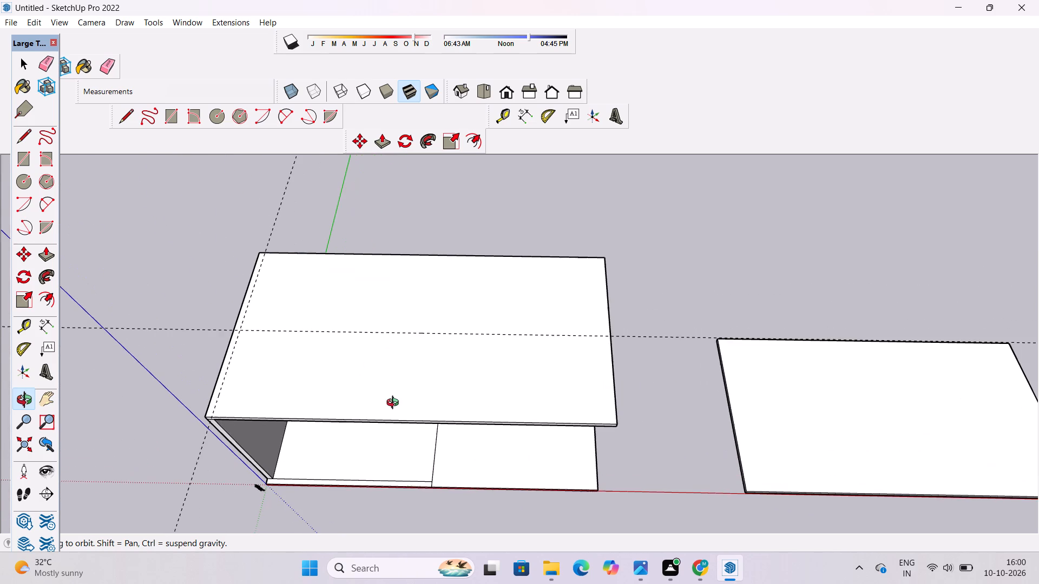
shift+drag(376, 432, 379, 410)
scroll(380, 407, down, 2)
shift+drag(378, 411, 390, 394)
drag(390, 394, 401, 387)
scroll(401, 387, down, 1)
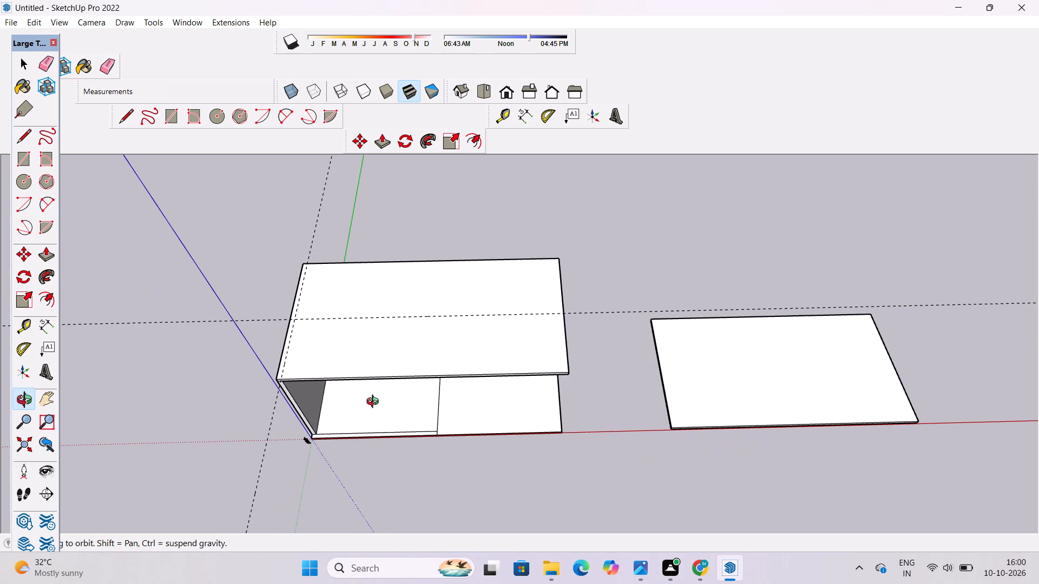
shift+drag(367, 407, 370, 413)
shift+drag(370, 413, 373, 407)
shift+scroll(373, 407, up, 1)
shift+drag(373, 407, 390, 384)
shift+drag(390, 384, 392, 396)
scroll(415, 383, up, 1)
scroll(415, 383, down, 4)
shift+drag(451, 363, 451, 374)
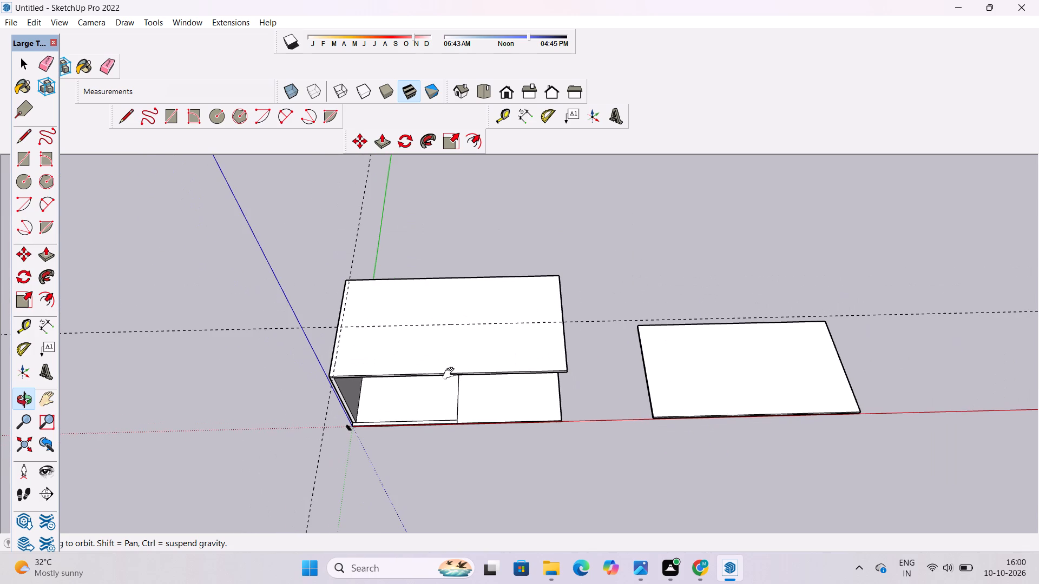
shift+drag(451, 374, 444, 384)
shift+click(412, 407)
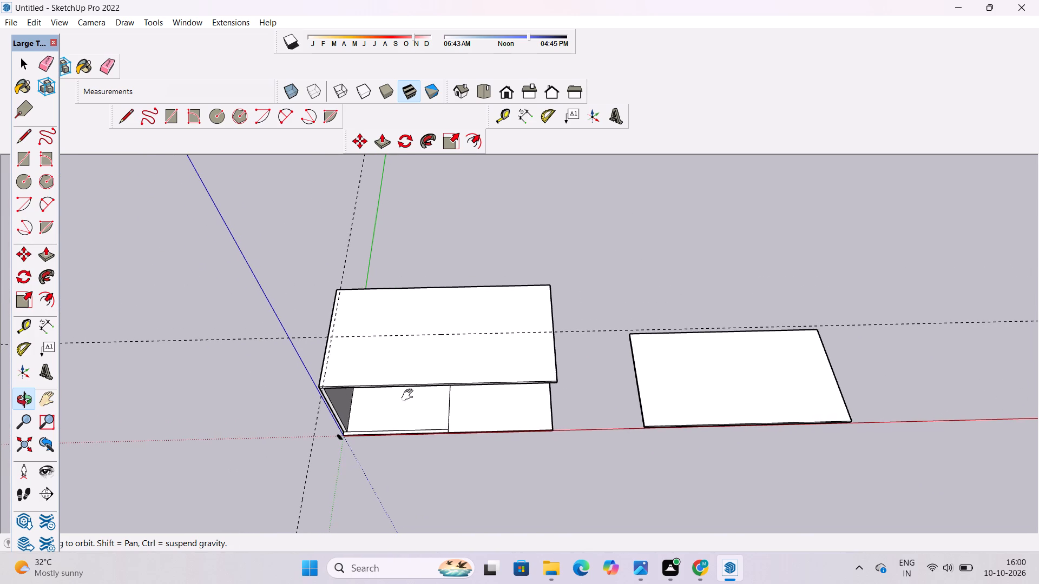
shift+scroll(410, 395, up, 1)
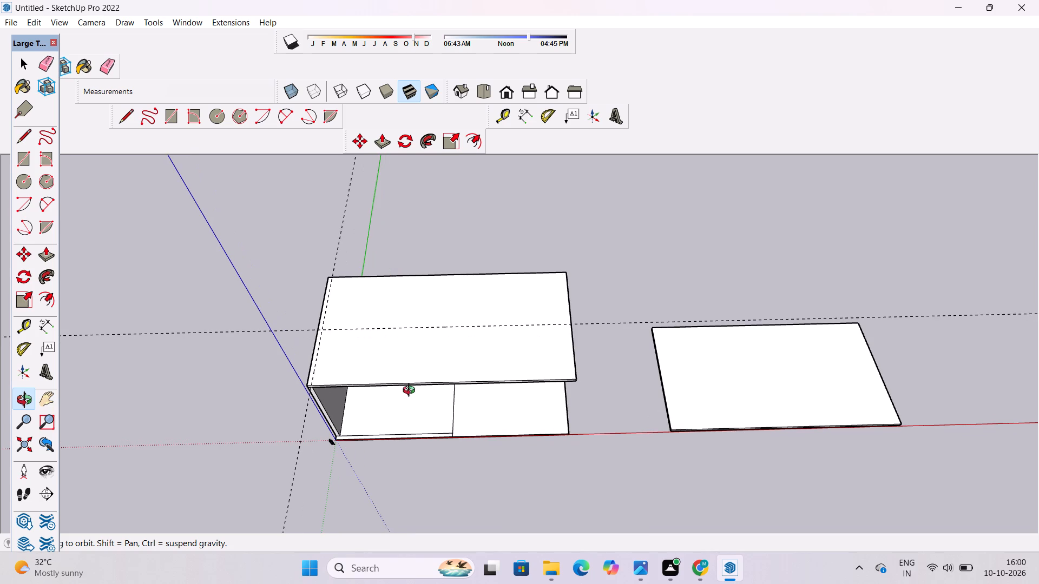
scroll(411, 391, down, 5)
scroll(402, 351, up, 4)
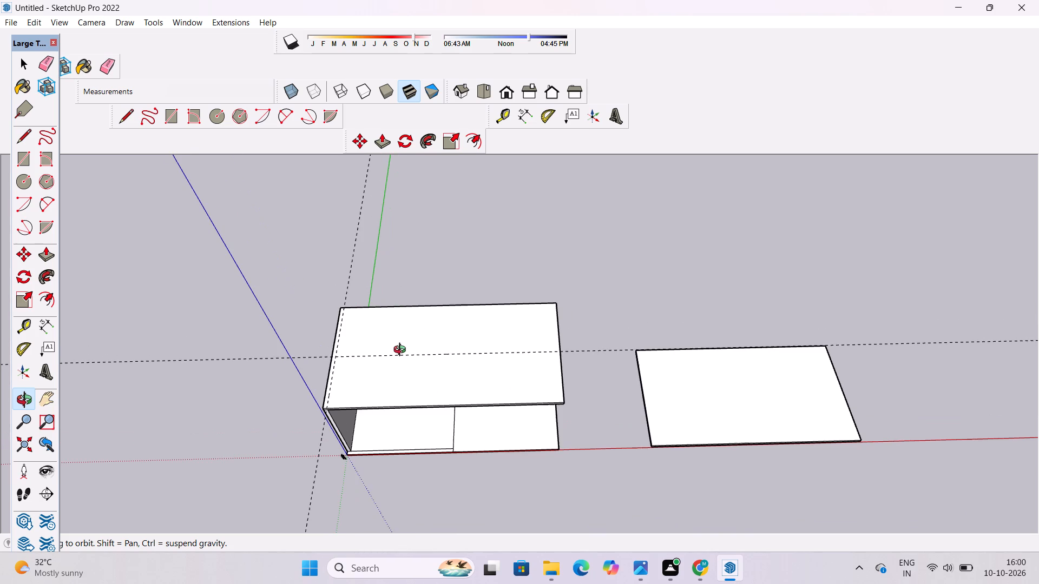
shift+scroll(402, 351, down, 2)
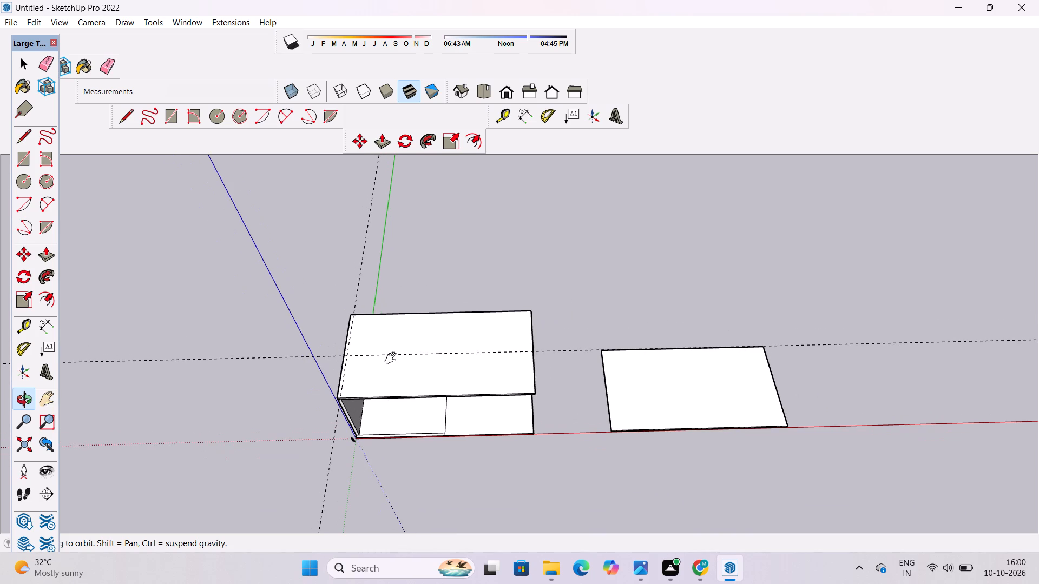
shift+scroll(393, 359, up, 1)
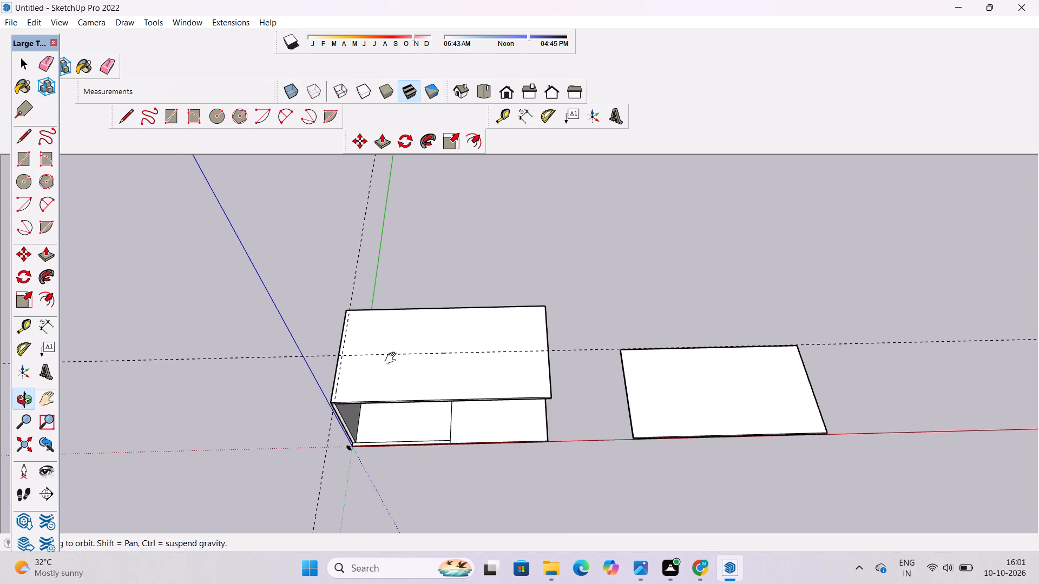
shift+drag(393, 360, 393, 373)
shift+click(393, 374)
shift+scroll(401, 418, up, 7)
shift+scroll(398, 404, down, 7)
shift+drag(416, 426, 387, 394)
scroll(434, 324, up, 4)
drag(461, 333, 440, 356)
shift+drag(437, 357, 417, 365)
shift+drag(417, 365, 380, 383)
scroll(264, 396, up, 3)
shift+drag(258, 400, 321, 391)
shift+drag(325, 390, 331, 389)
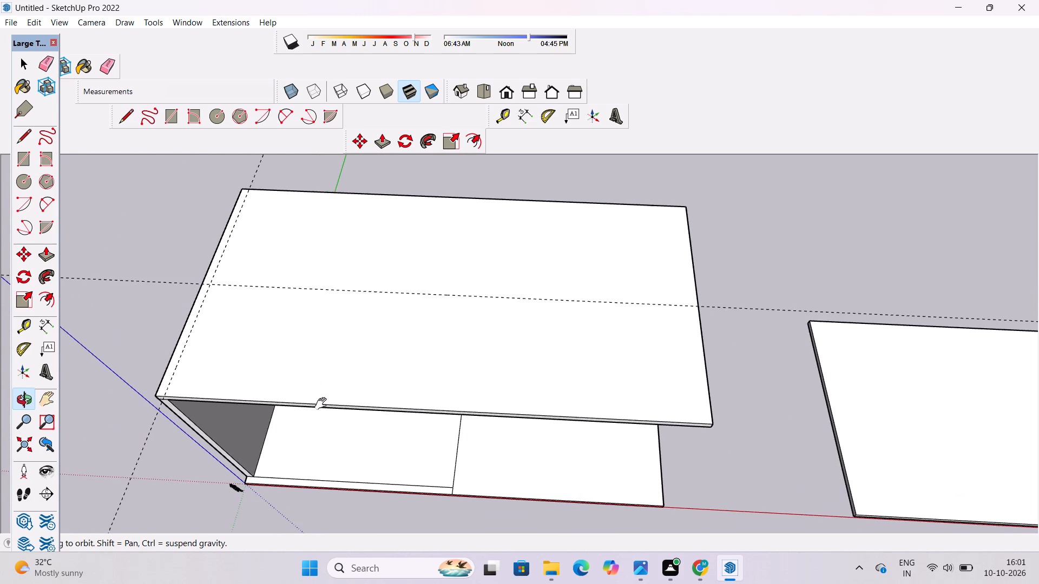
shift+scroll(321, 406, down, 4)
scroll(321, 407, up, 1)
shift+drag(323, 407, 319, 425)
shift+drag(319, 425, 326, 421)
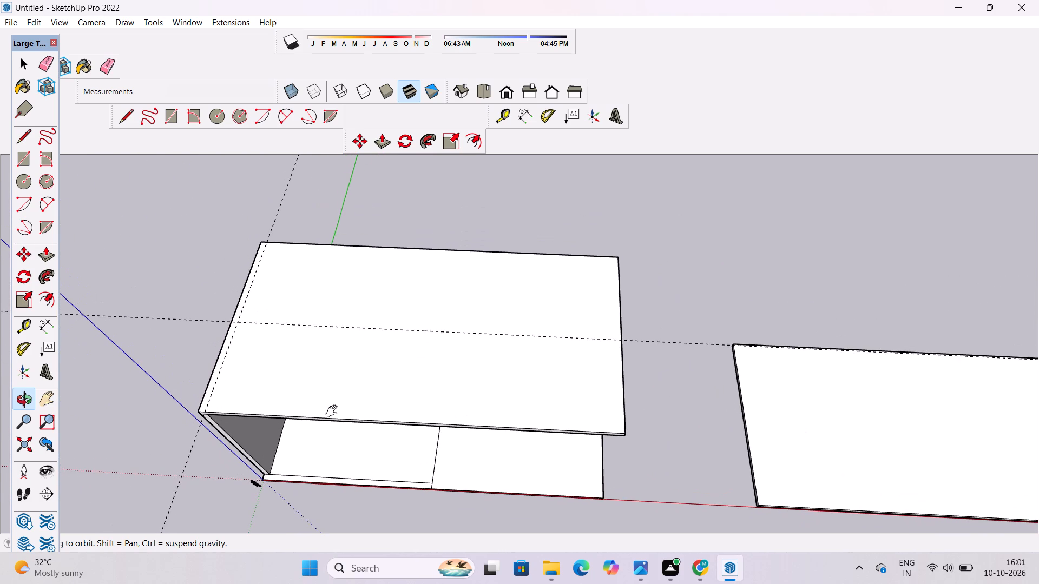
shift+scroll(334, 412, down, 1)
shift+drag(347, 404, 326, 421)
shift+drag(325, 422, 334, 415)
shift+drag(461, 387, 439, 401)
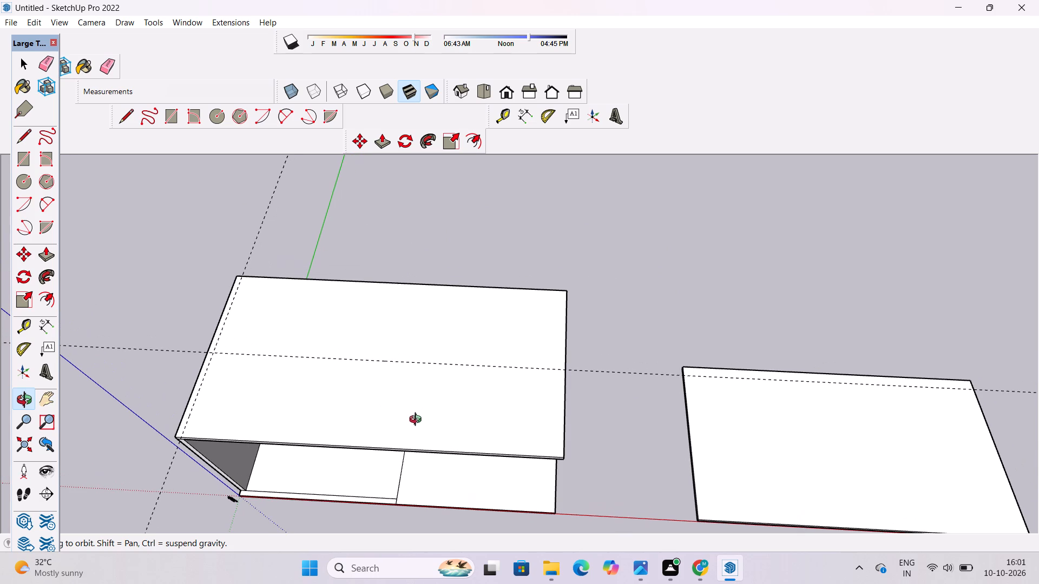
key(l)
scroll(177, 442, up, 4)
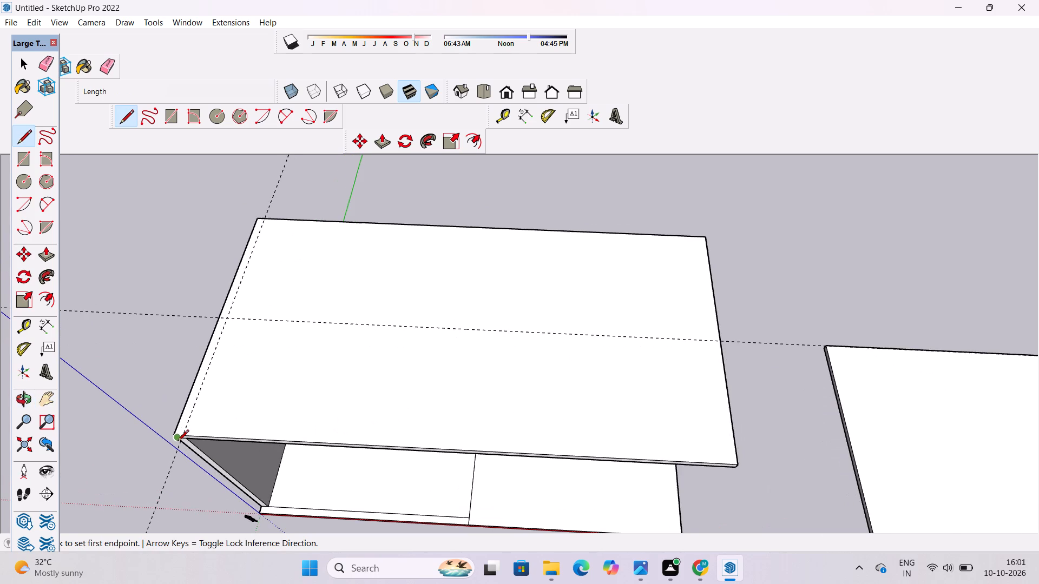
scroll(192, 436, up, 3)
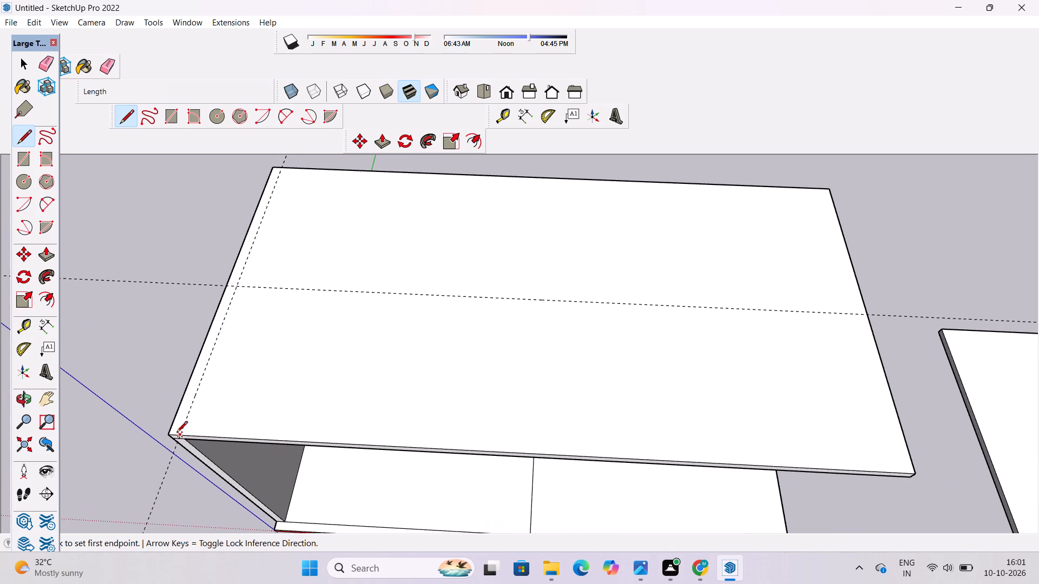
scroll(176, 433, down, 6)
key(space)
Place a guide line on the roof slab 2' in from its long front edge.
key(t)
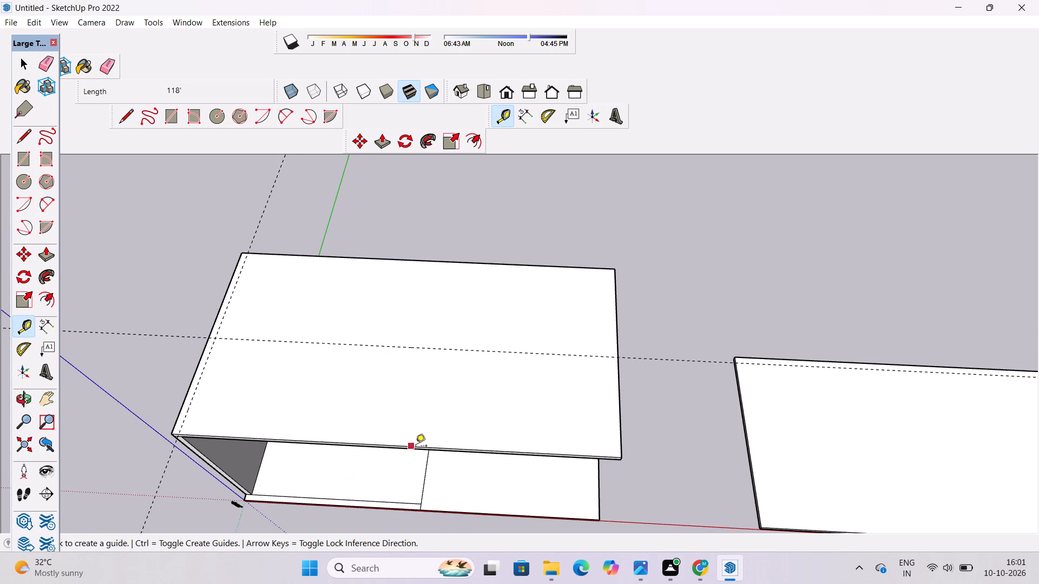
click(397, 444)
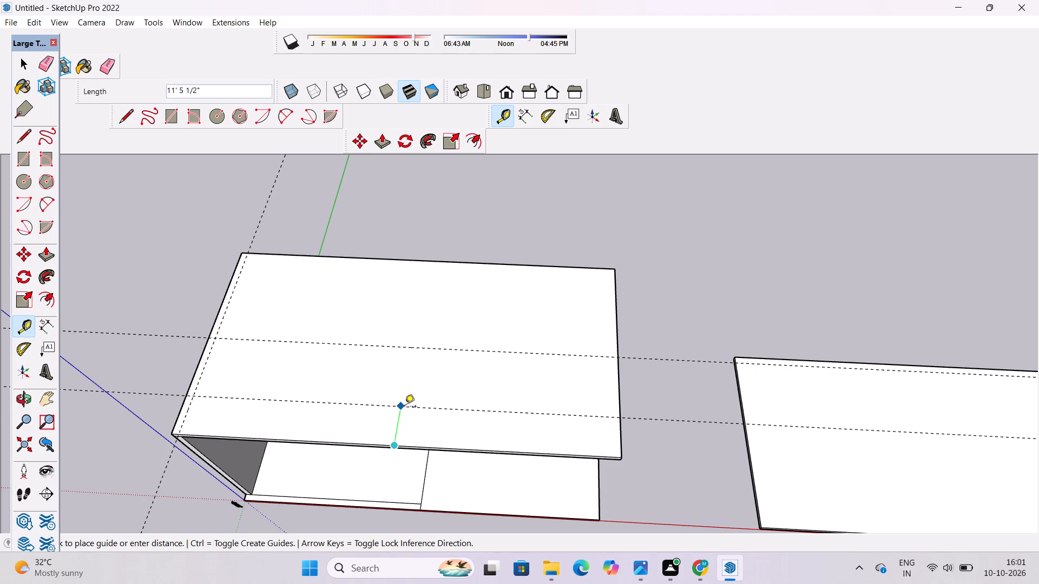
key(5)
key(BackSpace)
text(2')
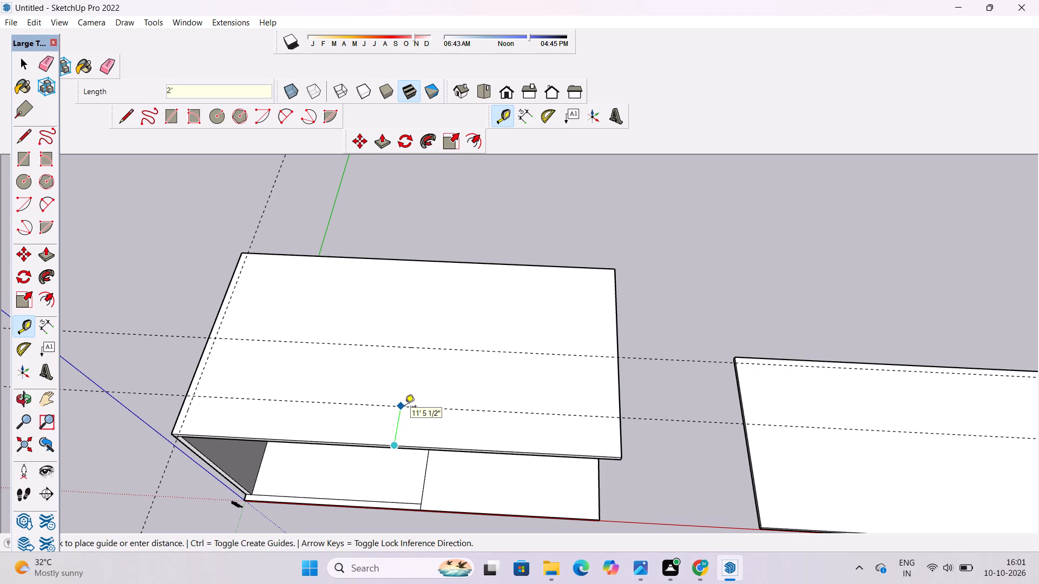
key(Return)
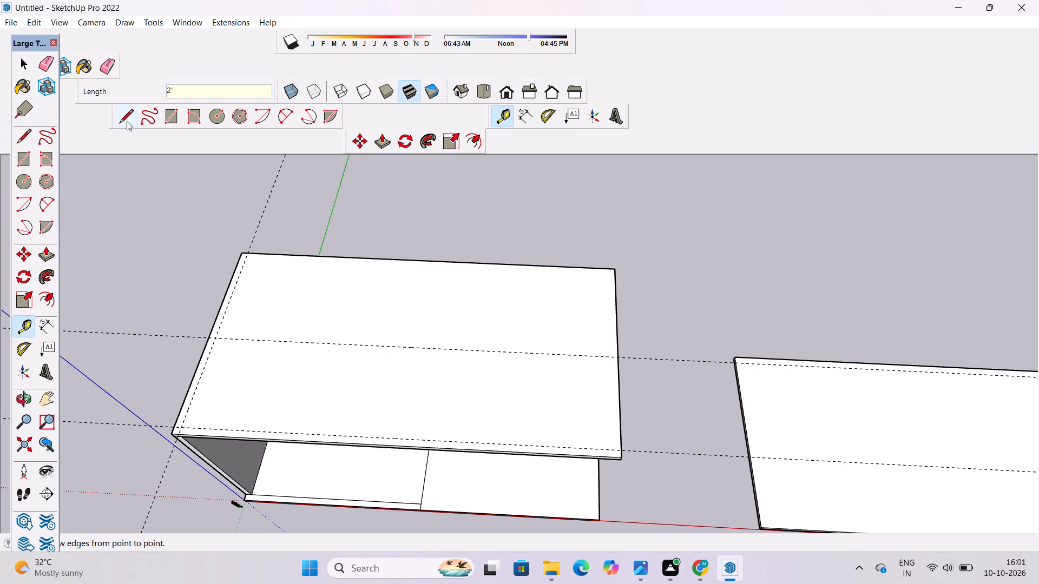
Draw a 120' line along the front guide across the roof slab, from the far short edge to the origin-end edge.
click(127, 121)
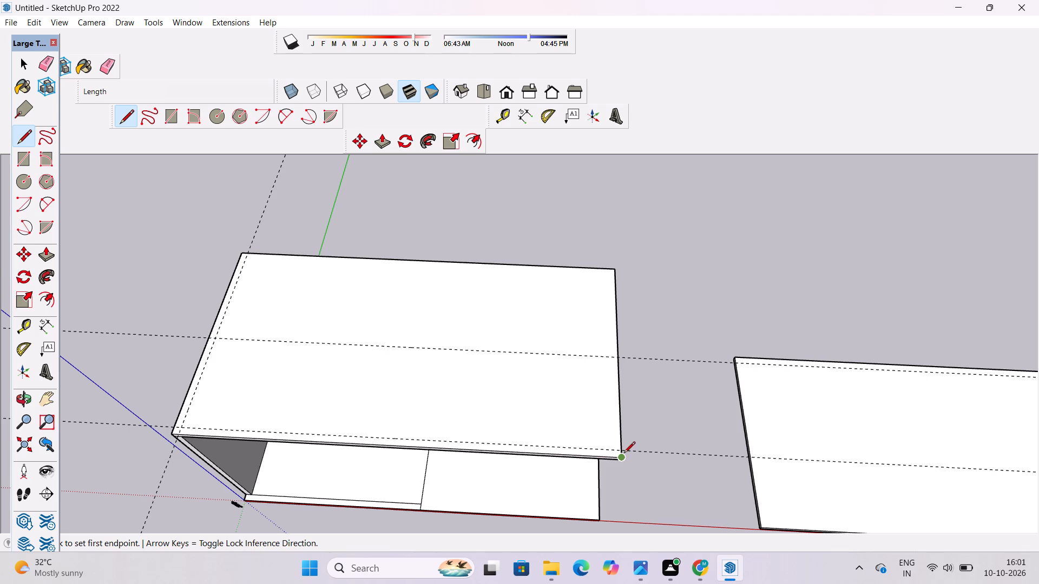
scroll(620, 450, up, 7)
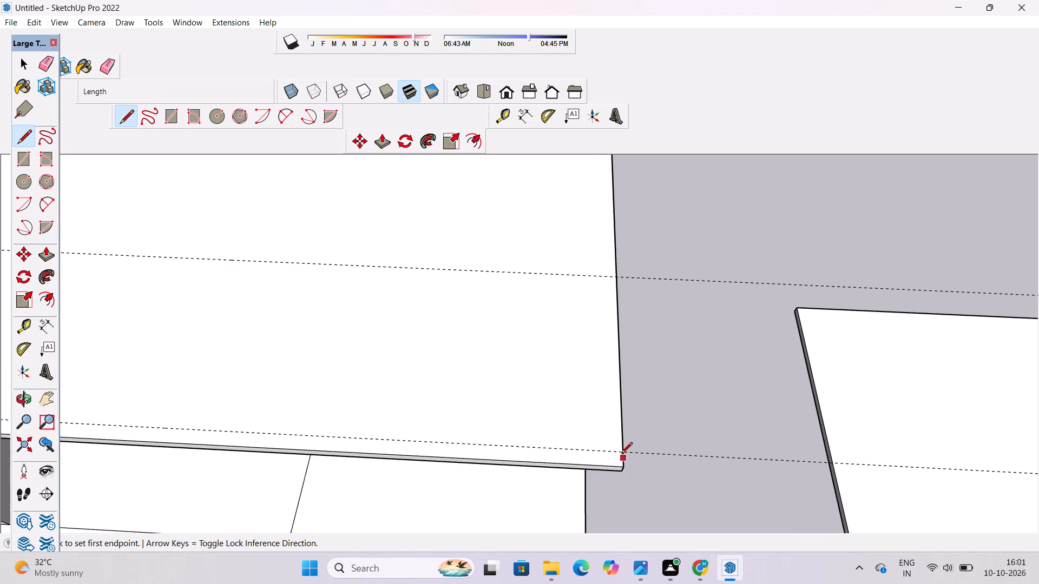
click(621, 452)
scroll(623, 444, down, 12)
scroll(367, 426, up, 3)
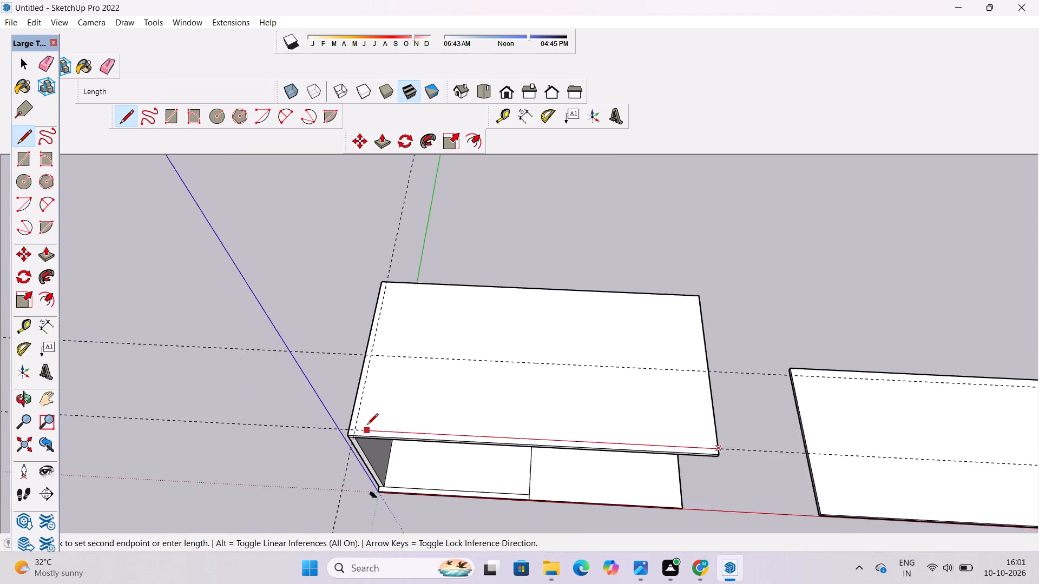
scroll(367, 426, up, 11)
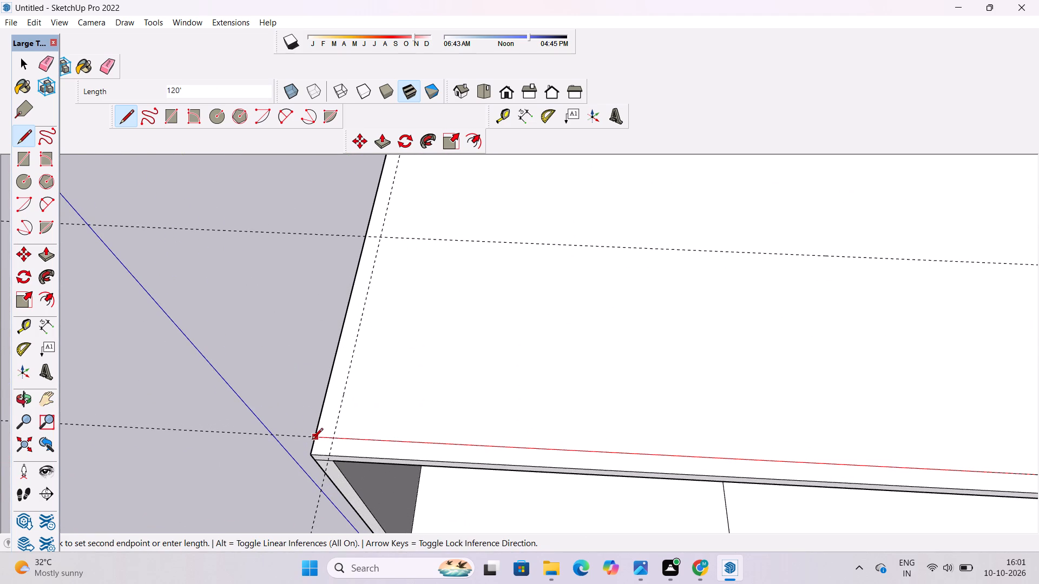
click(312, 440)
Draw a line along the origin-end guide across the roof slab, from its front edge to its rear edge.
click(330, 454)
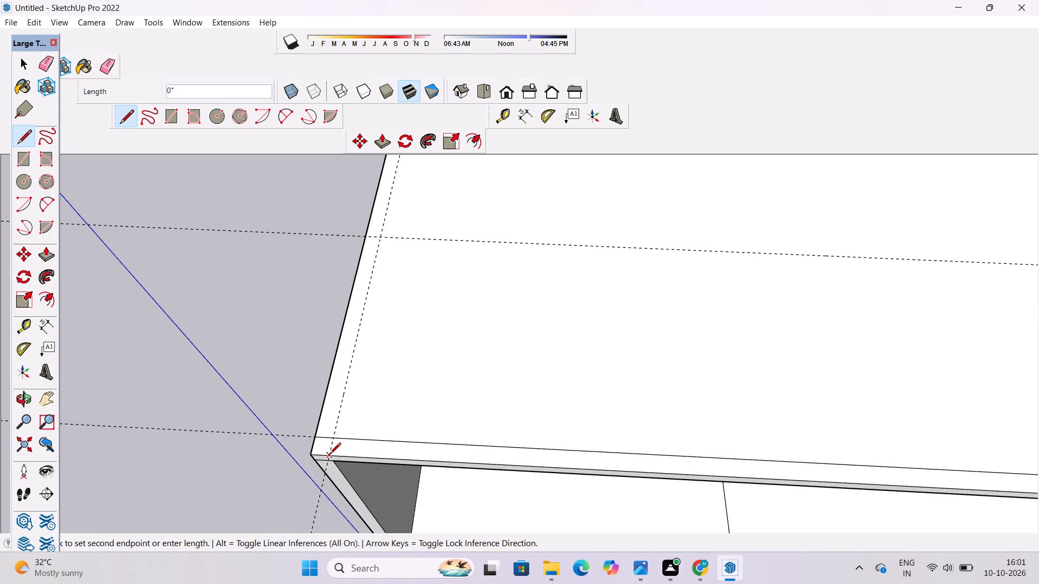
scroll(330, 455, down, 12)
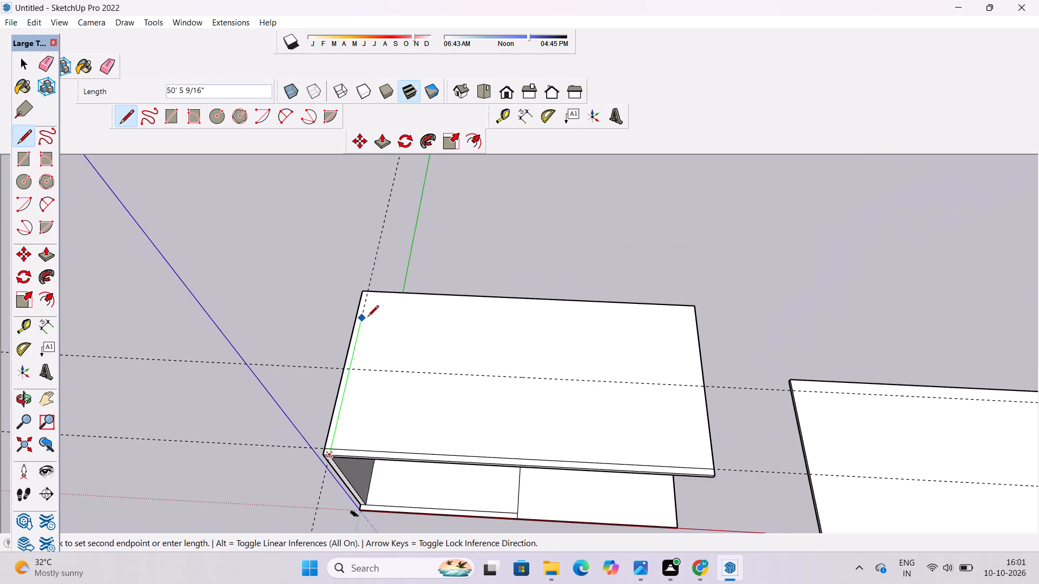
scroll(366, 315, up, 6)
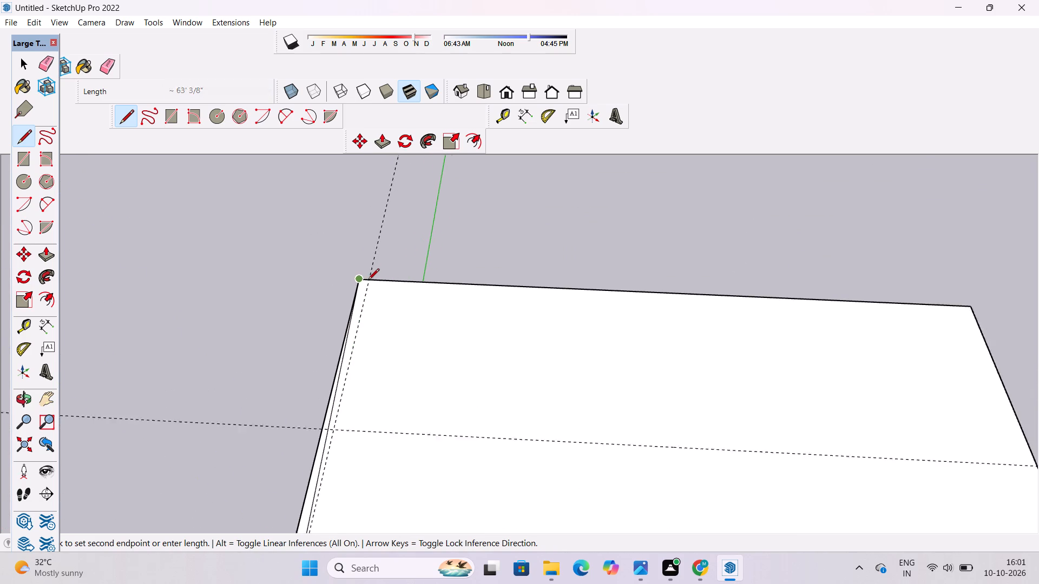
scroll(368, 281, up, 8)
click(370, 283)
Draw a 120' line along the middle guide across the roof slab, from the far short edge to the origin-end edge.
scroll(323, 250, down, 3)
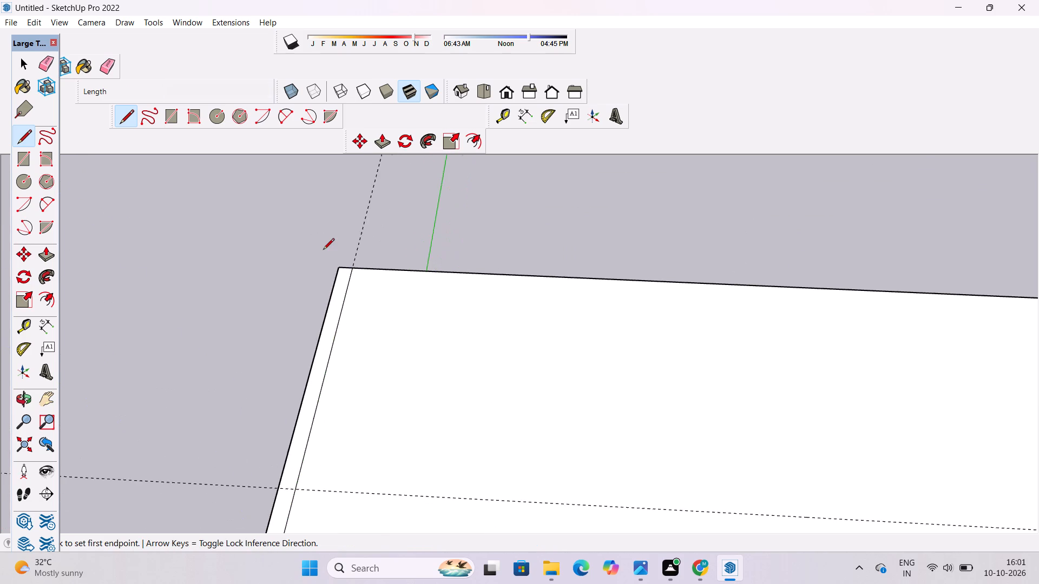
scroll(323, 250, down, 20)
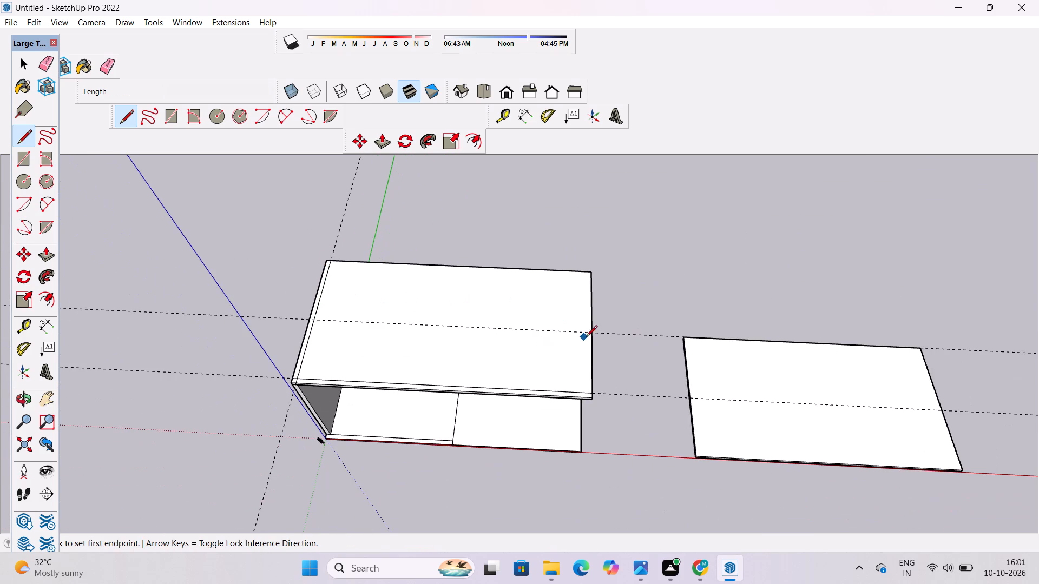
scroll(586, 337, up, 11)
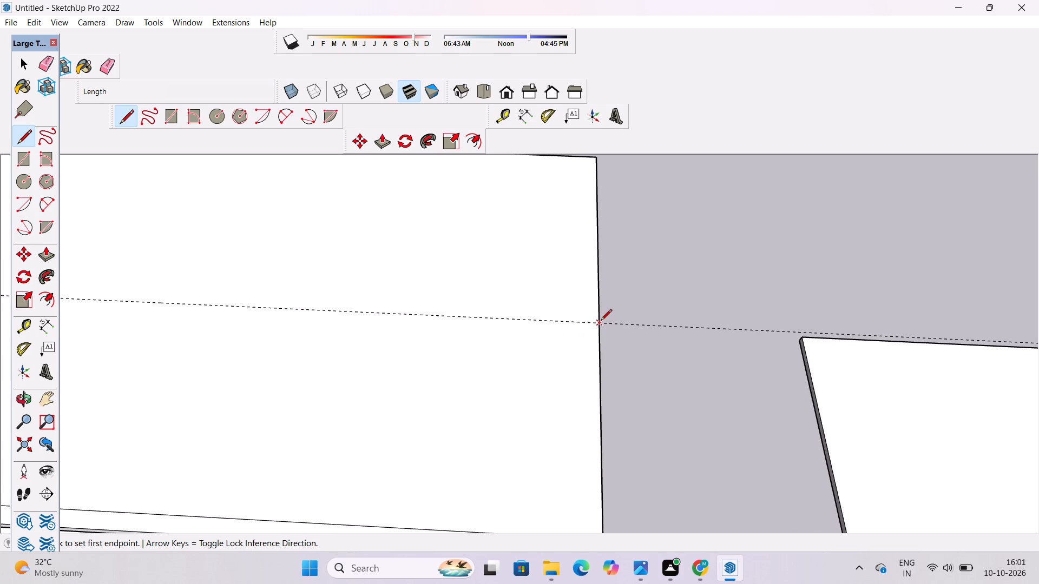
click(601, 321)
scroll(601, 321, down, 12)
scroll(323, 307, up, 2)
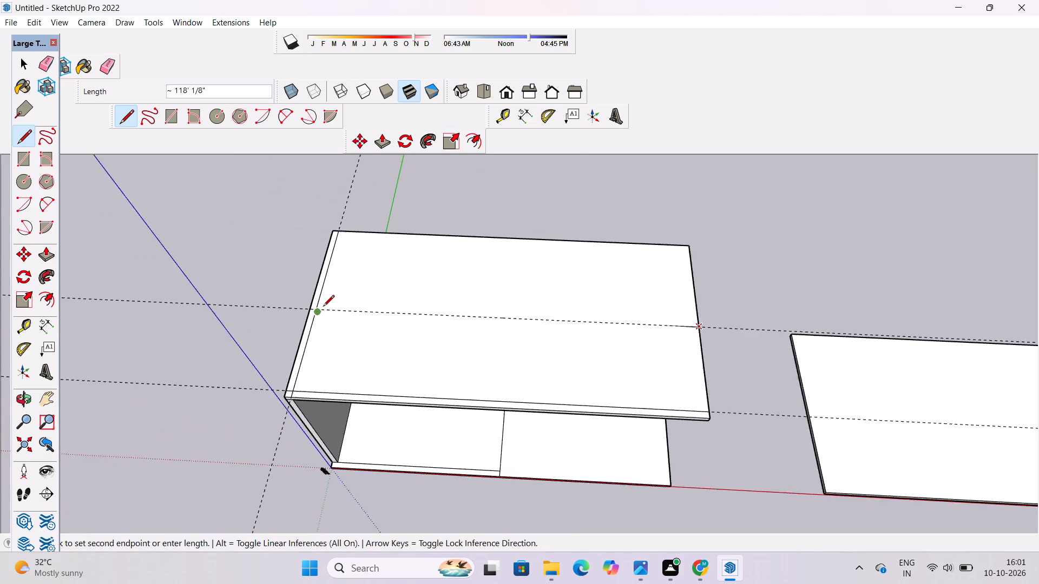
scroll(323, 307, up, 10)
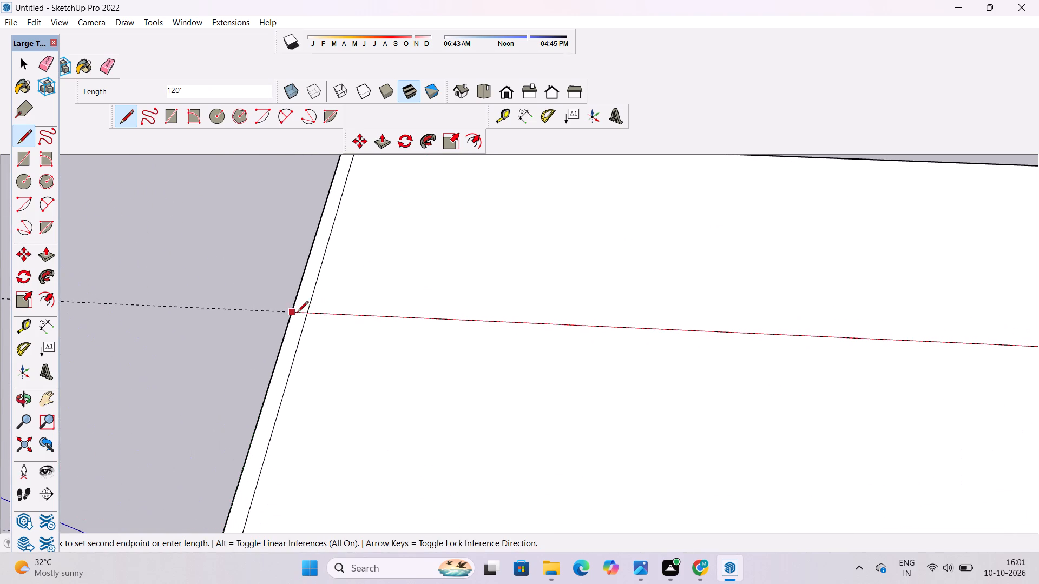
click(289, 313)
Erase the three guide lines around the roof slab: the middle one, the origin-end one and the front one.
key(e)
drag(264, 300, 259, 314)
scroll(212, 353, down, 7)
click(318, 185)
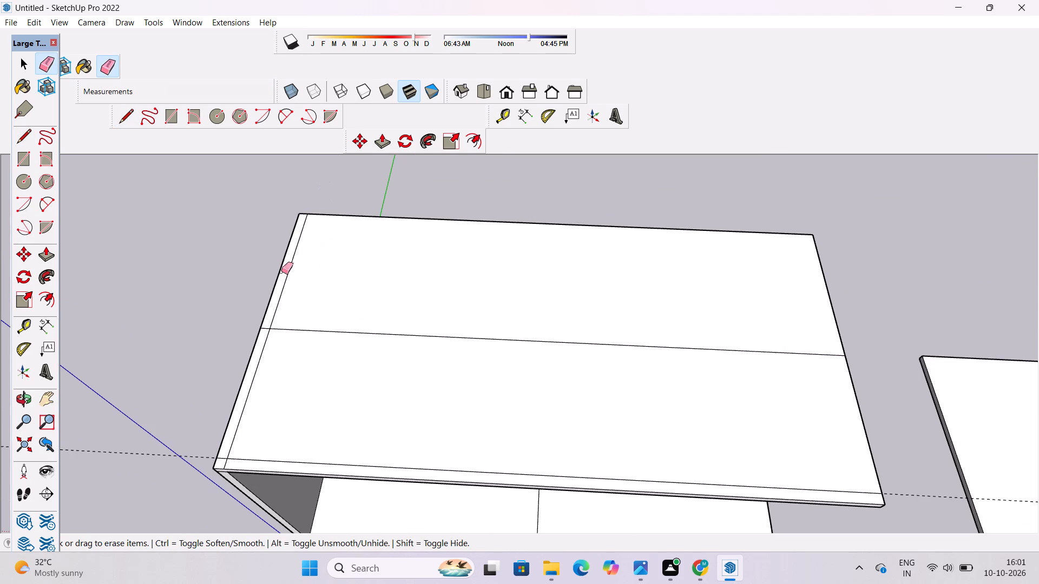
drag(209, 421, 206, 455)
drag(199, 449, 200, 460)
key(v)
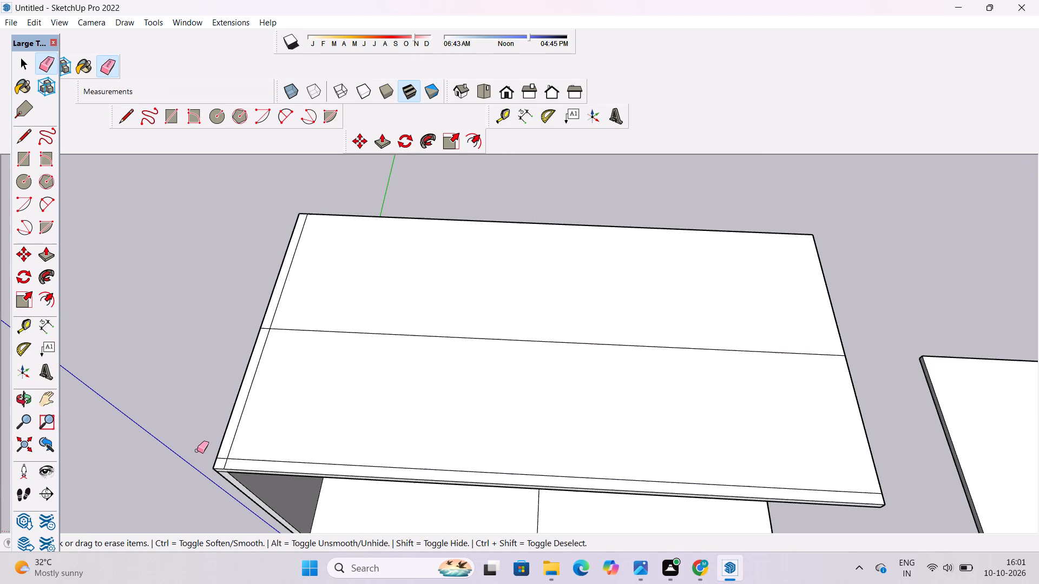
key(space)
Examine the divided roof slab from the open front, the origin end and the rear of the building.
key(o)
scroll(248, 406, down, 5)
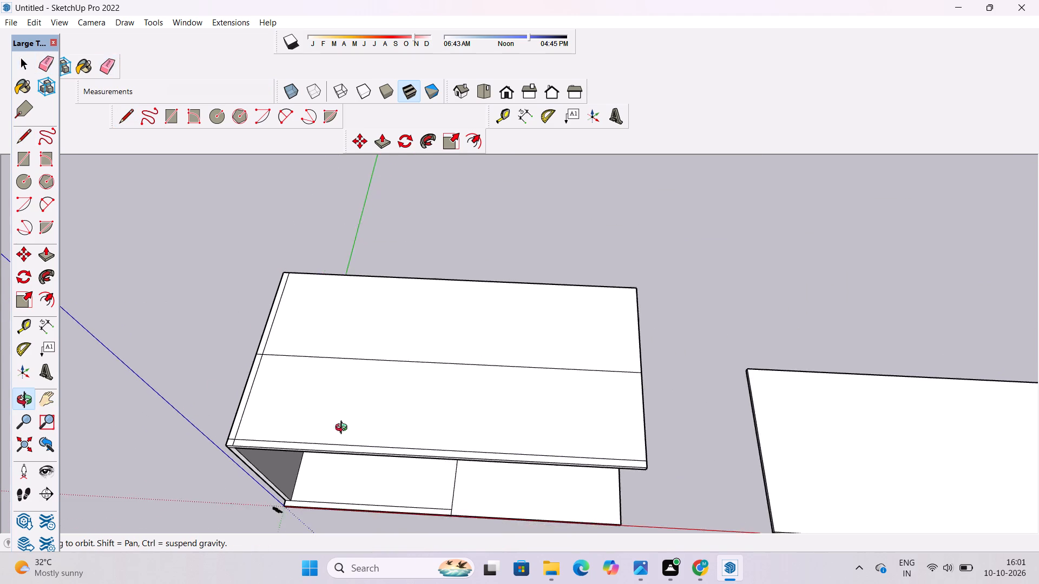
shift+drag(385, 430, 348, 448)
drag(348, 448, 360, 355)
scroll(373, 357, down, 4)
drag(312, 425, 621, 454)
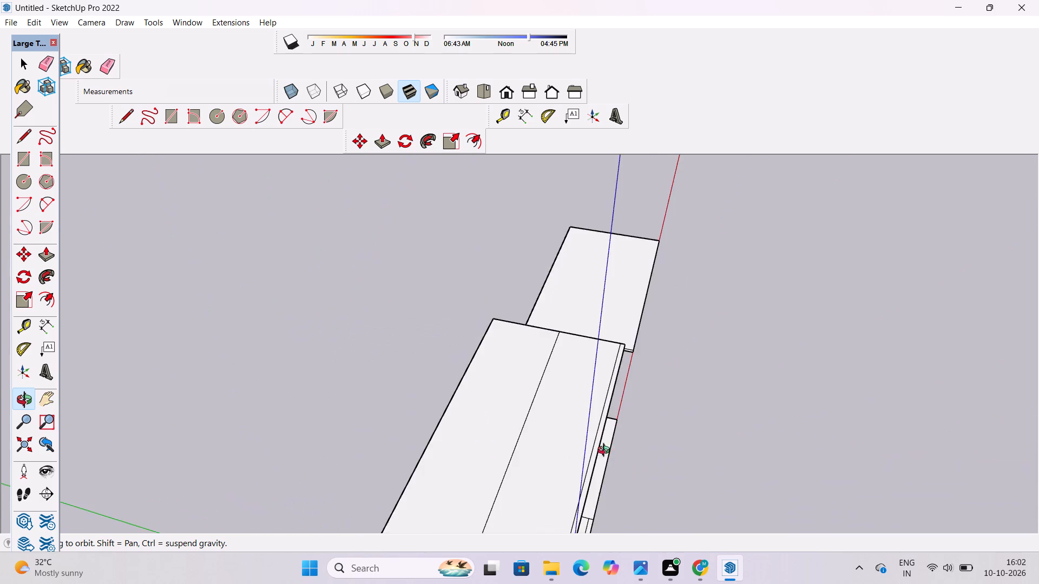
scroll(486, 452, up, 4)
shift+drag(465, 485, 462, 318)
drag(495, 345, 452, 399)
shift+drag(452, 399, 439, 407)
drag(438, 407, 431, 409)
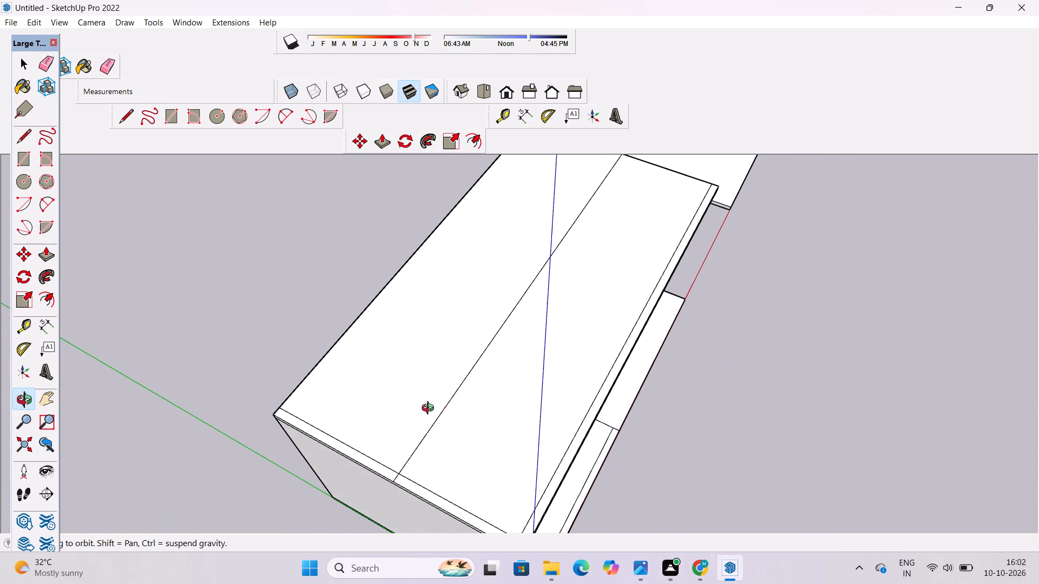
drag(423, 404, 671, 325)
drag(481, 373, 357, 429)
drag(357, 429, 428, 420)
drag(428, 420, 348, 429)
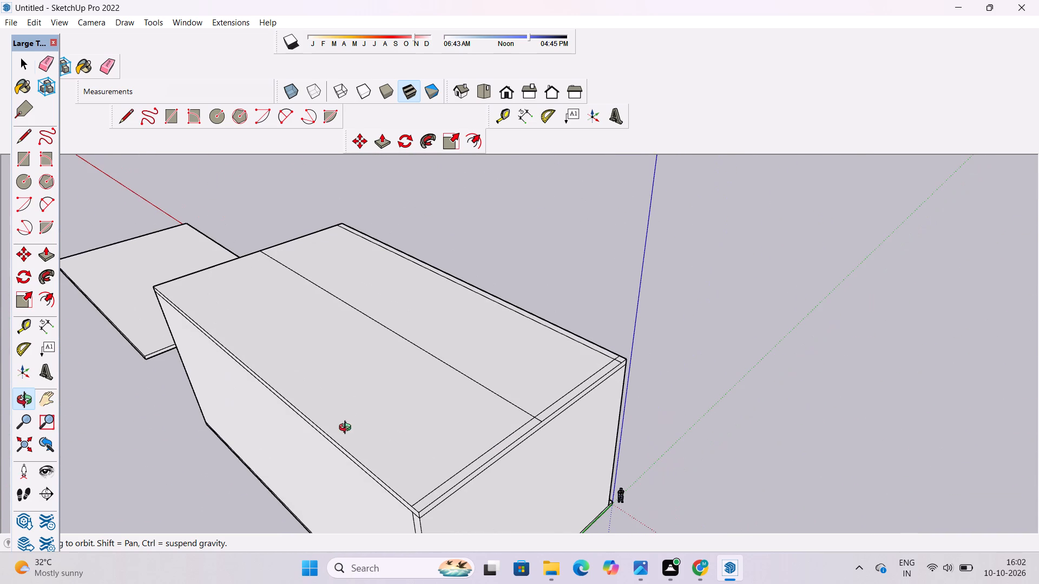
Push/Pull the rear half of the roof slab, inside the end strip, up 50' as an upper block.
key(space)
click(393, 420)
key(p)
click(393, 420)
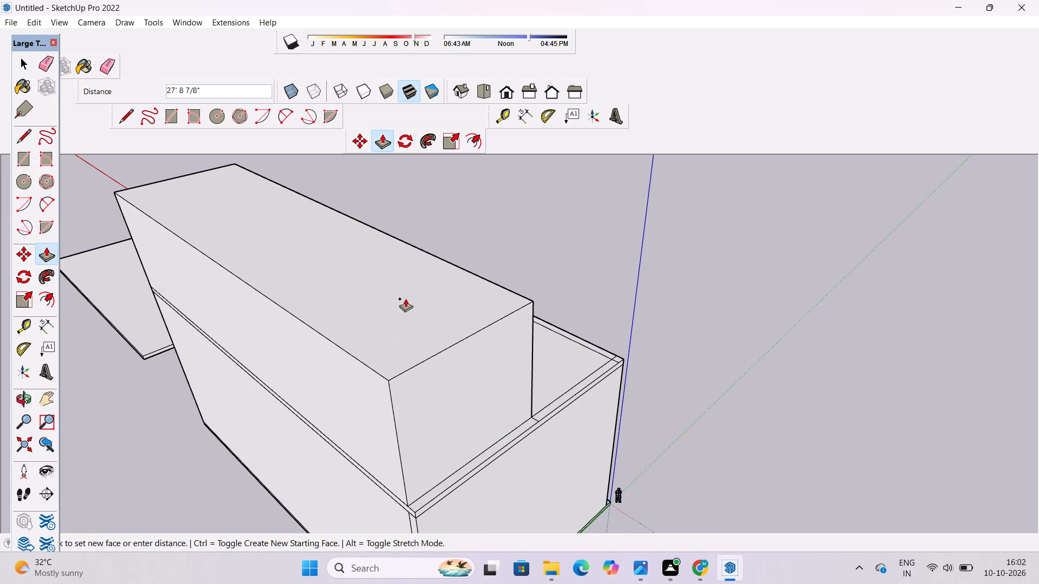
key(5)
key(0)
key(apostrophe)
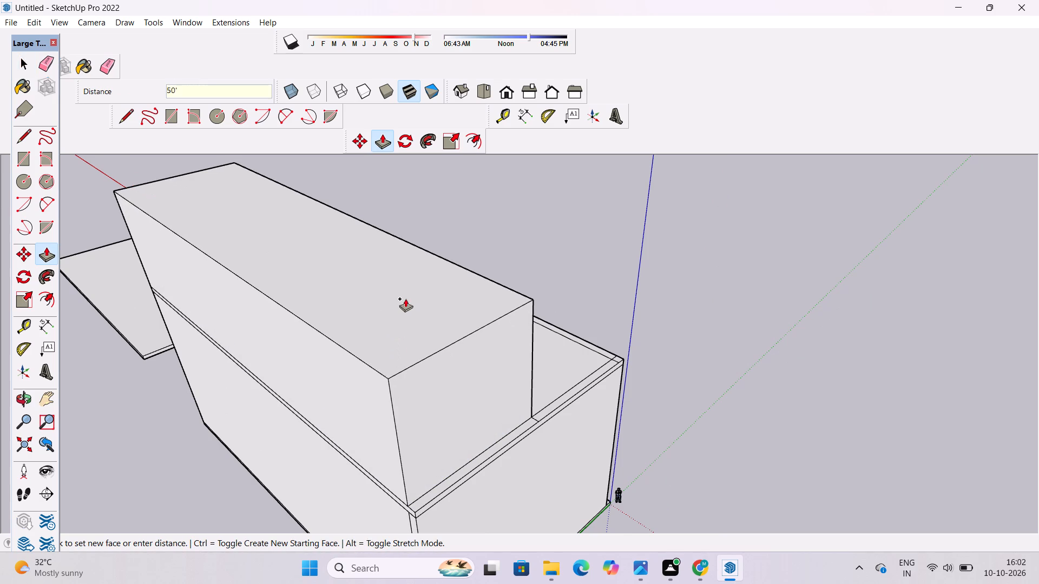
key(Return)
Examine the upper block, the front terrace and the open lower storey from several viewpoints.
key(o)
scroll(348, 298, down, 6)
drag(506, 333, 117, 339)
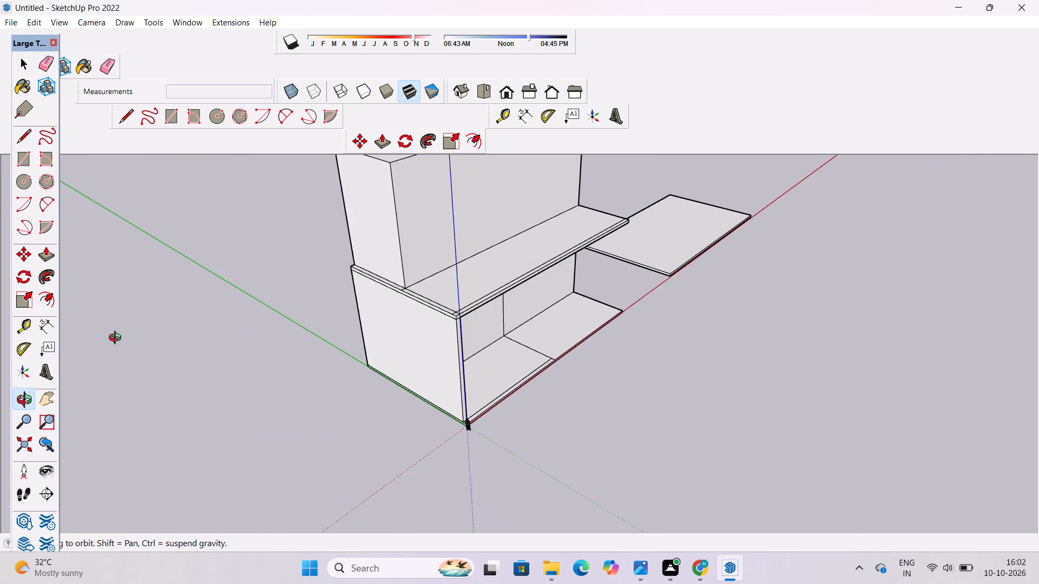
drag(117, 339, 138, 335)
drag(392, 295, 397, 373)
drag(501, 340, 295, 380)
scroll(376, 323, up, 7)
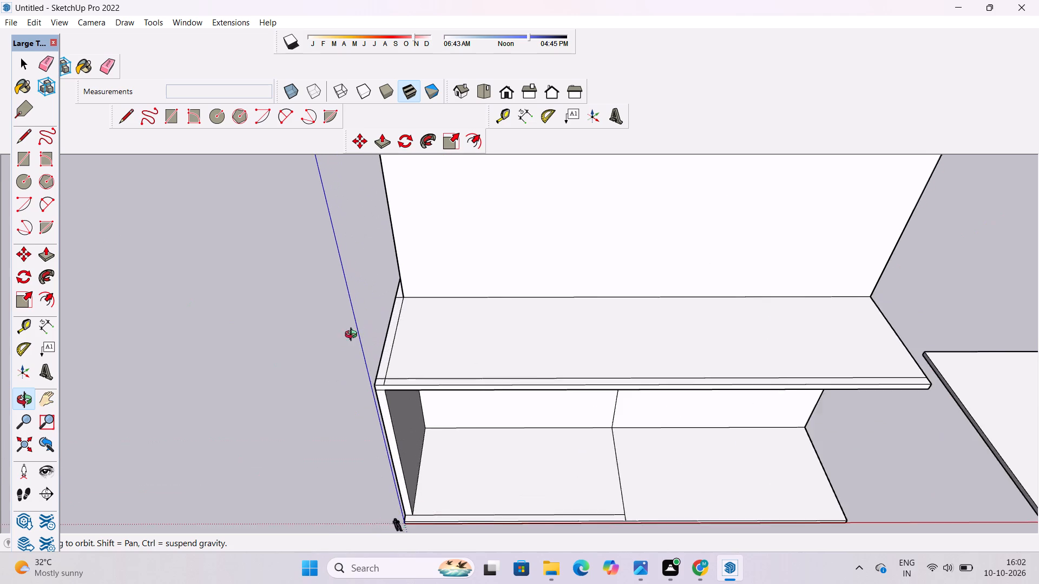
drag(339, 348, 541, 358)
scroll(403, 339, down, 4)
shift+drag(401, 336, 372, 436)
drag(367, 435, 409, 409)
shift+drag(409, 409, 344, 427)
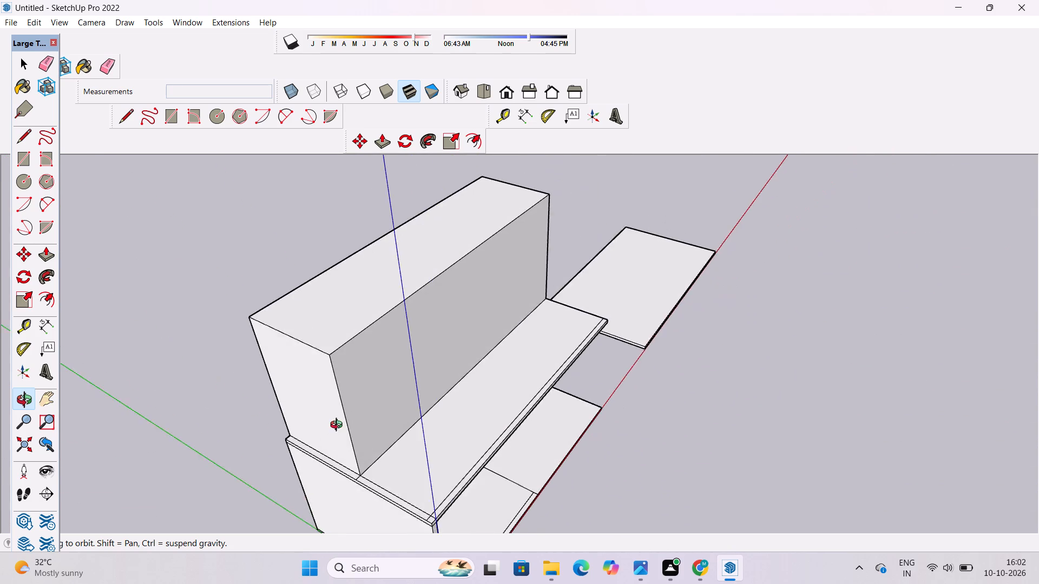
drag(333, 426, 304, 424)
drag(304, 424, 336, 451)
drag(336, 451, 267, 448)
shift+drag(280, 443, 320, 442)
scroll(342, 440, up, 1)
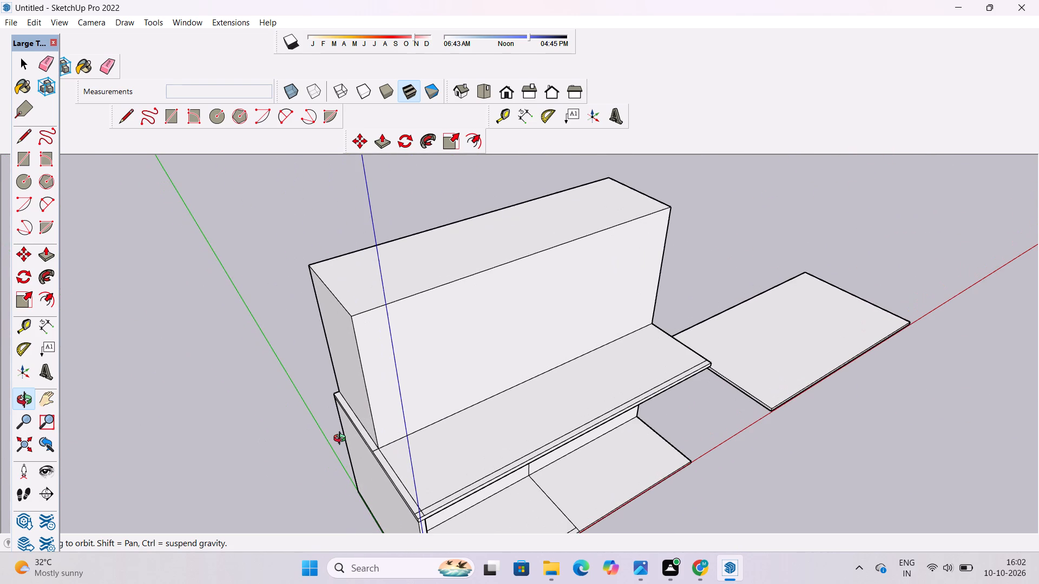
drag(344, 440, 352, 428)
Push/Pull the narrow origin-end strip beside the upper block up 50', level with the block's top.
key(p)
scroll(365, 430, up, 6)
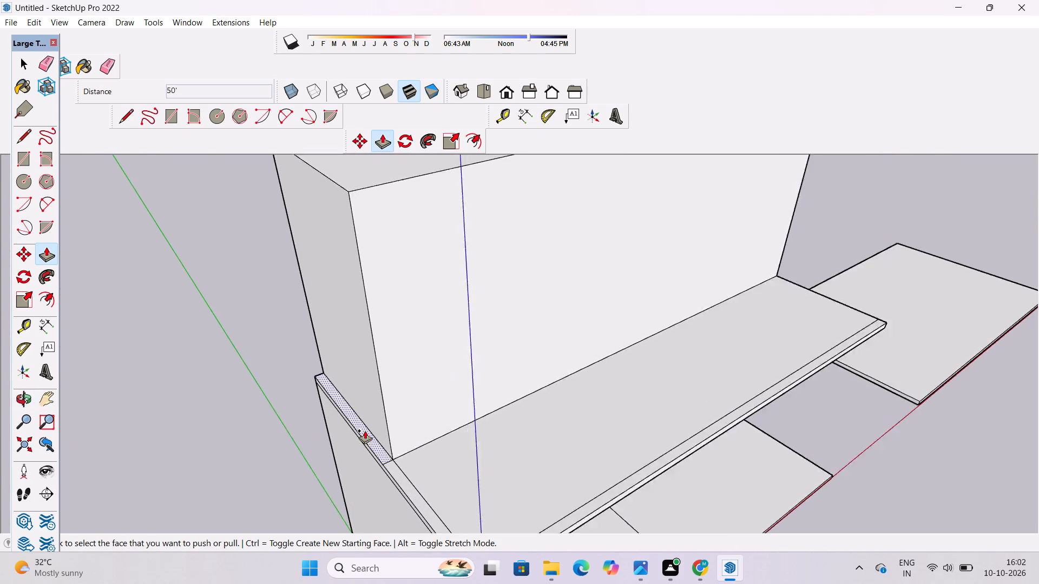
scroll(365, 430, up, 2)
click(364, 431)
scroll(363, 413, down, 7)
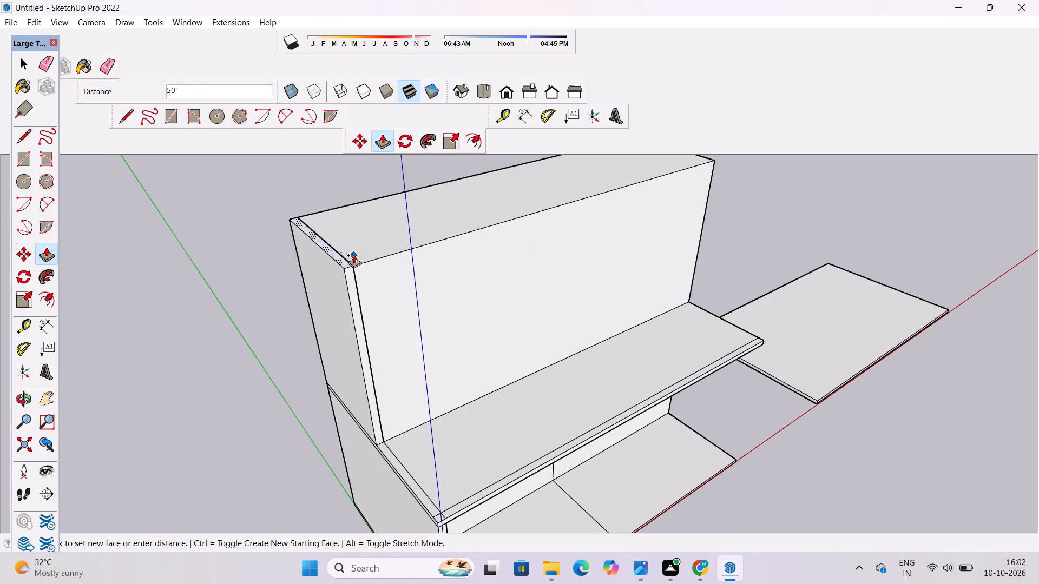
click(363, 263)
scroll(250, 292, down, 6)
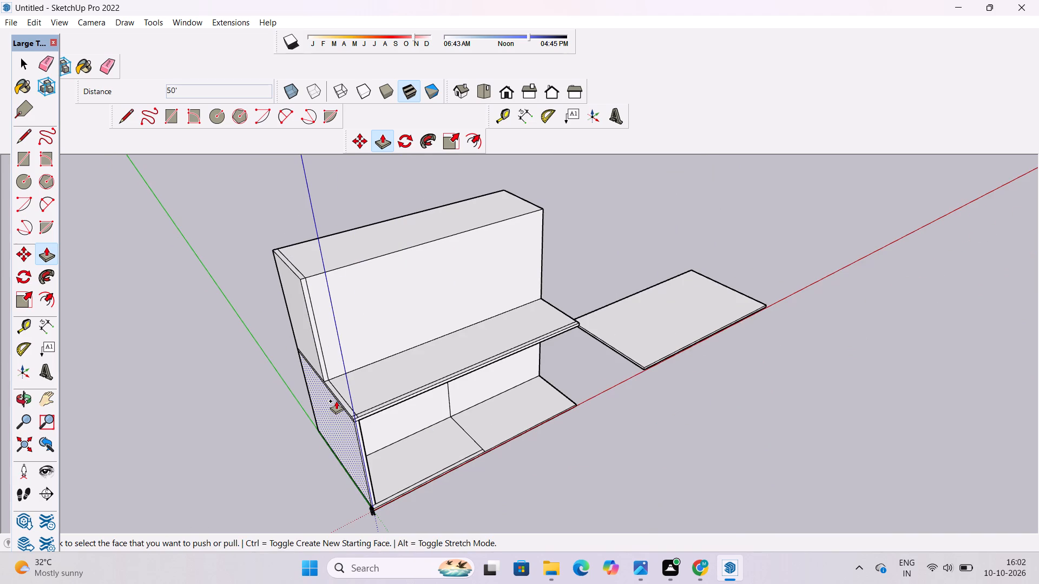
Push/Pull the remaining origin-end strip beside the front terrace up to the level of the block's top.
scroll(337, 403, up, 5)
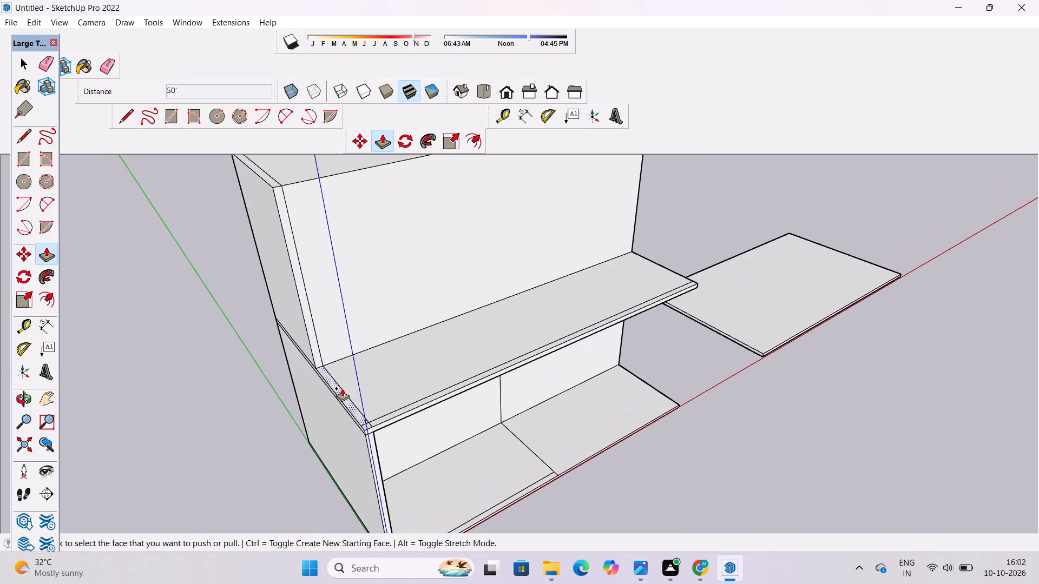
click(341, 395)
scroll(339, 369, down, 4)
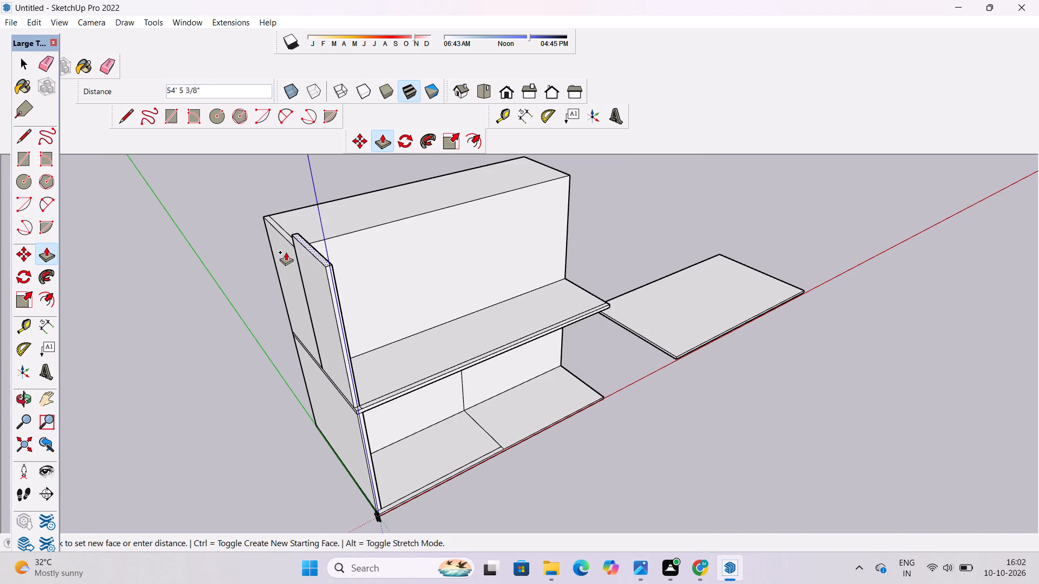
click(284, 217)
scroll(279, 264, down, 4)
scroll(318, 328, up, 5)
scroll(340, 368, up, 3)
Measure the lower storey's rear floor edge from the inner side-wall corner to the vertical dividing line.
key(o)
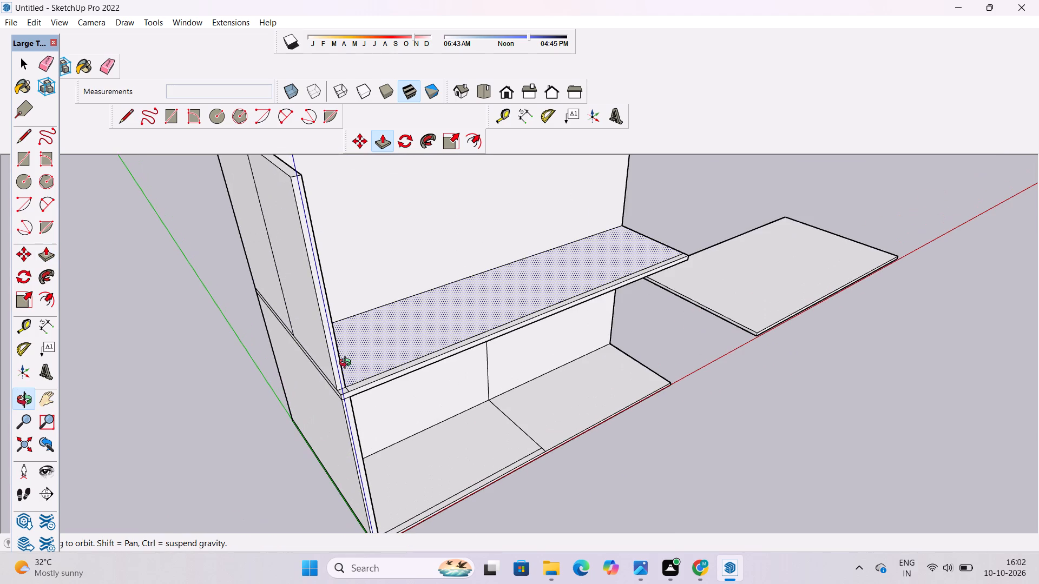
drag(514, 364, 377, 417)
shift+drag(403, 404, 345, 433)
drag(359, 441, 360, 359)
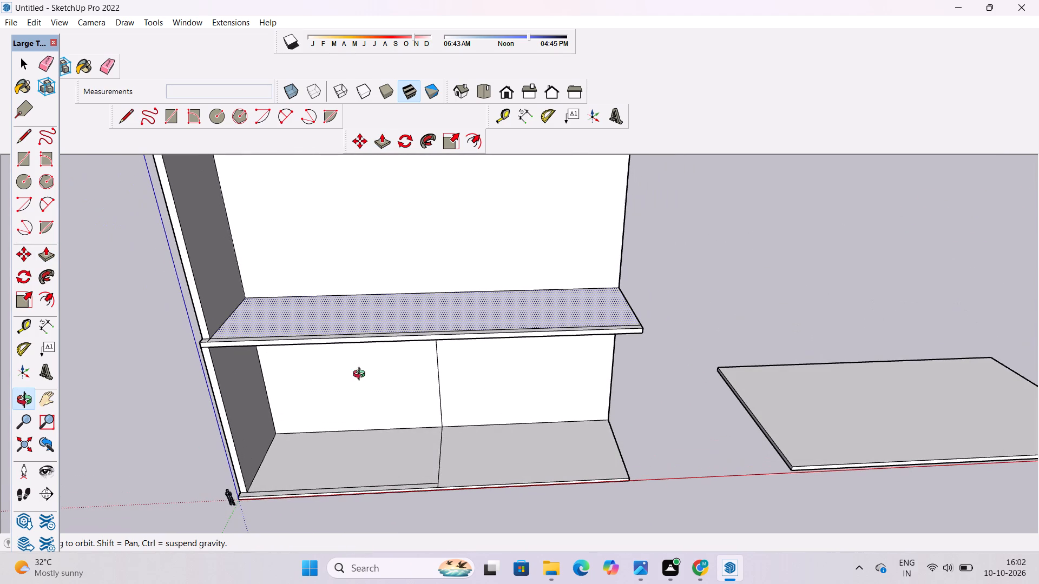
click(128, 114)
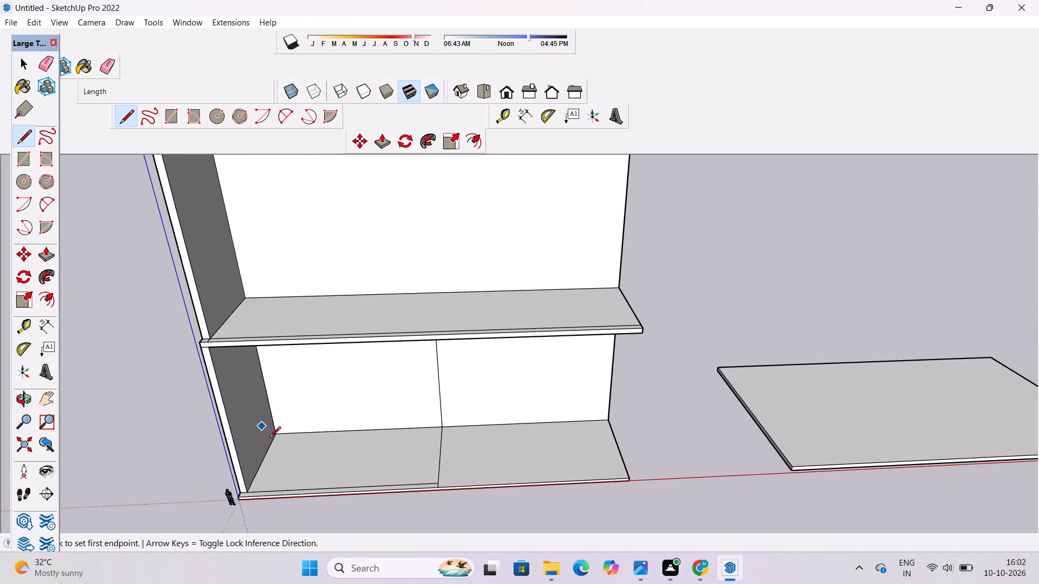
click(277, 436)
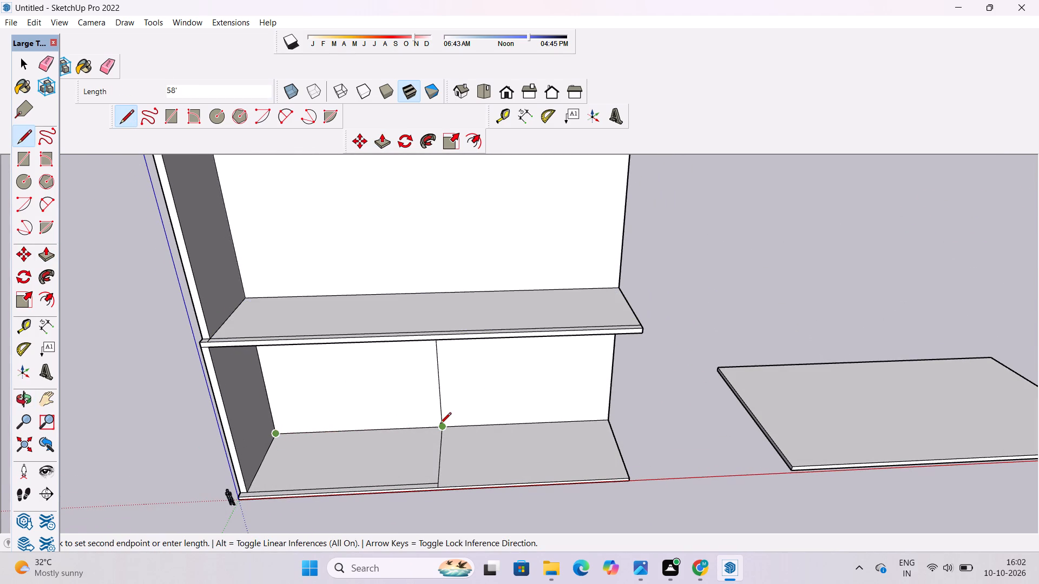
key(space)
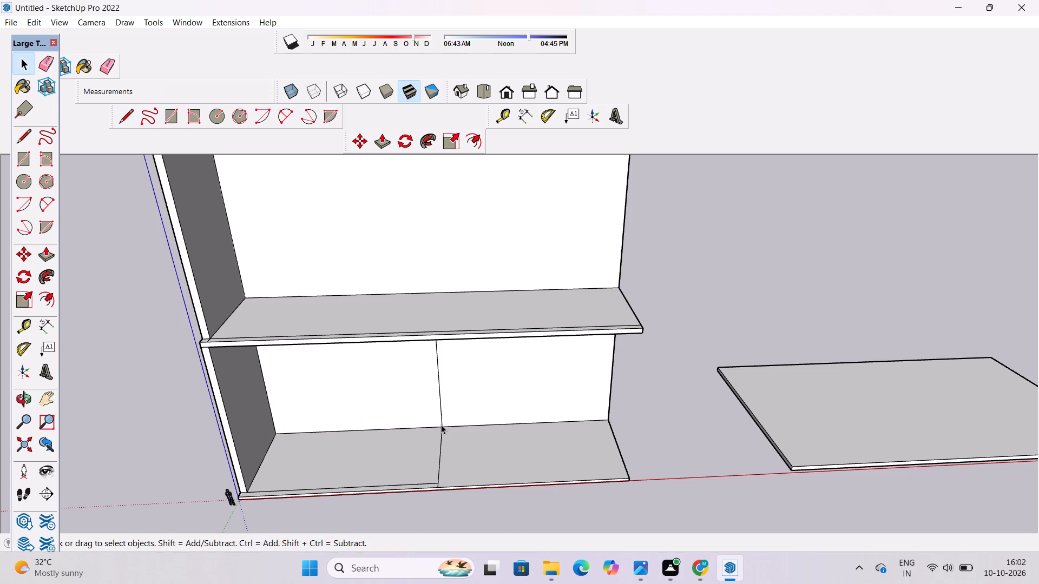
Place a guide line across the upper terrace floor 58' in from the base of the origin-end side wall.
key(o)
drag(441, 424, 401, 509)
scroll(296, 406, up, 3)
shift+drag(296, 406, 323, 433)
drag(325, 438, 331, 442)
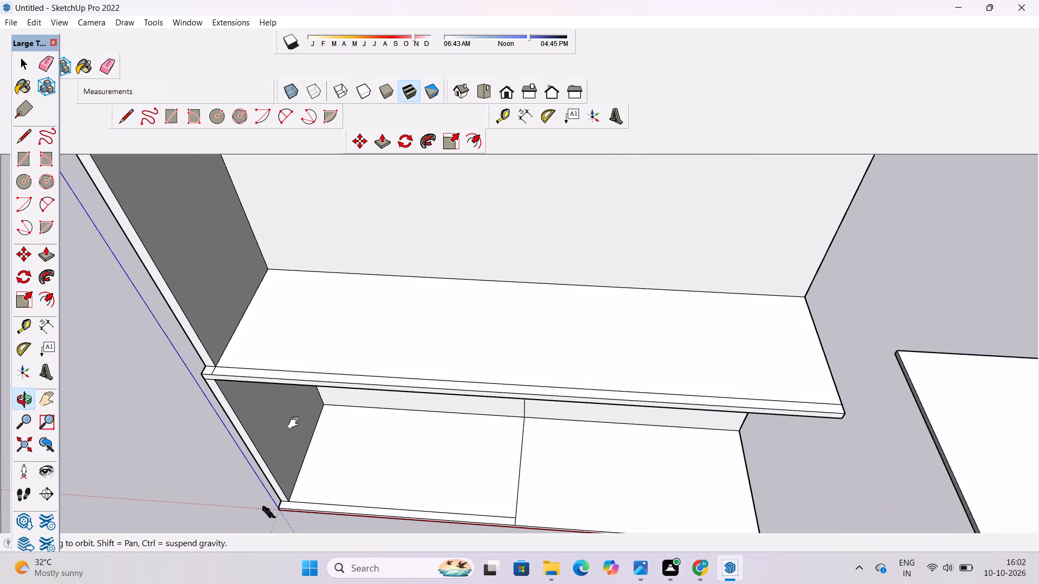
key(t)
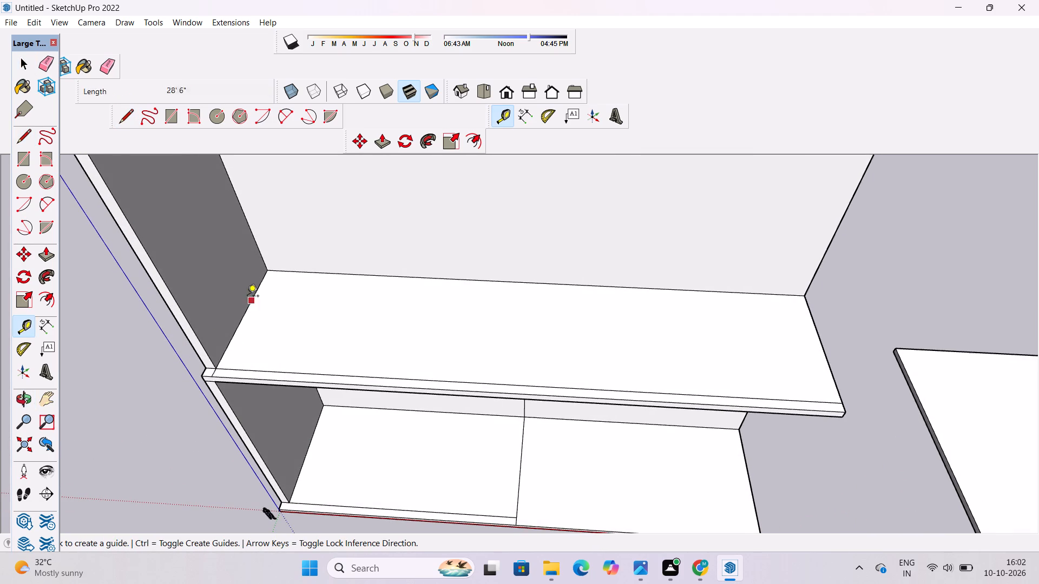
click(243, 318)
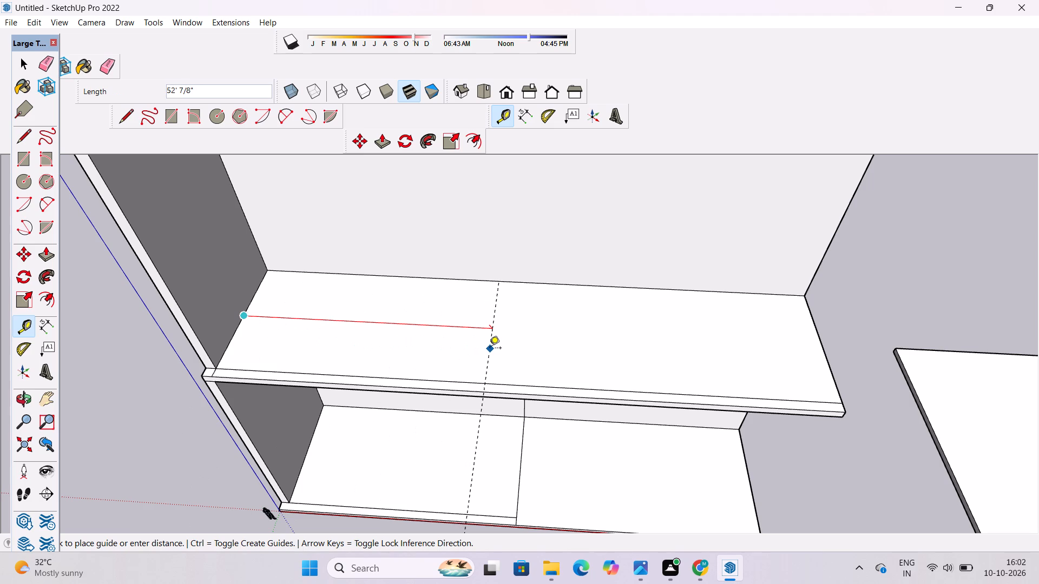
text(58')
key(Return)
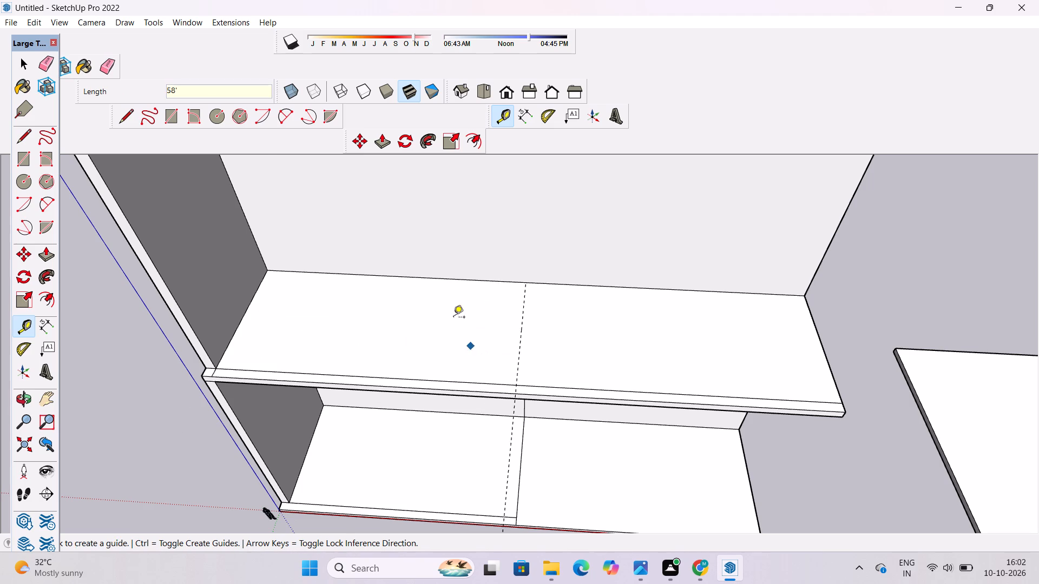
Draw a 30' 6" line along the guide across the terrace floor, from the rear wall to the slab's front edge.
click(130, 116)
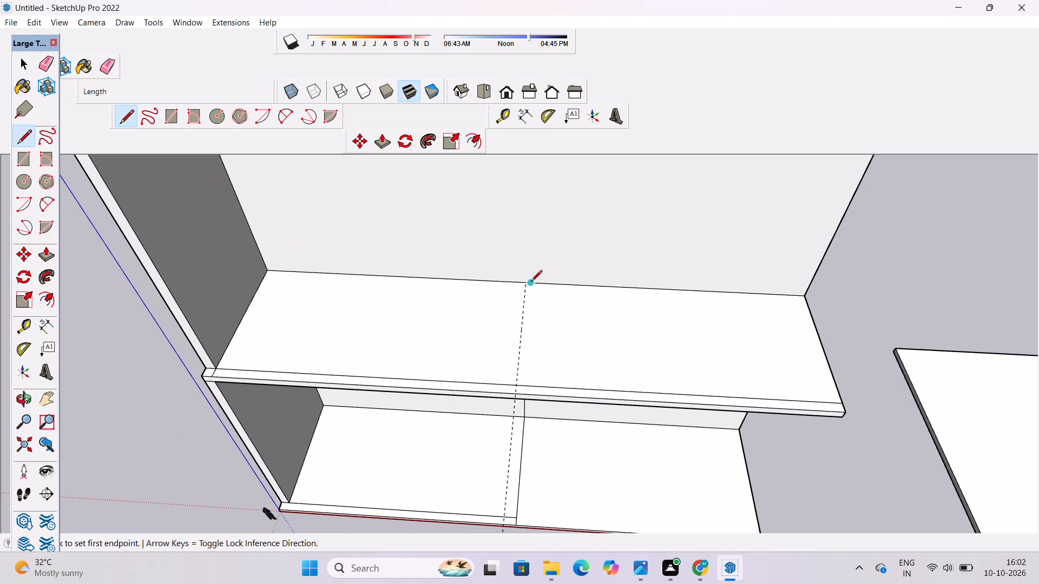
click(526, 281)
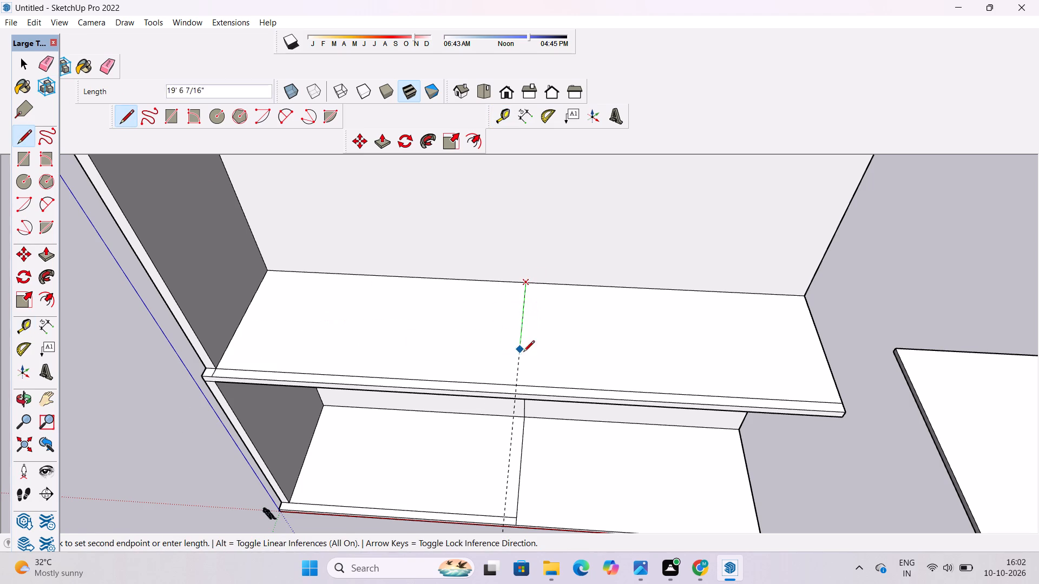
click(516, 395)
Erase the guide line crossing the terrace floor.
key(e)
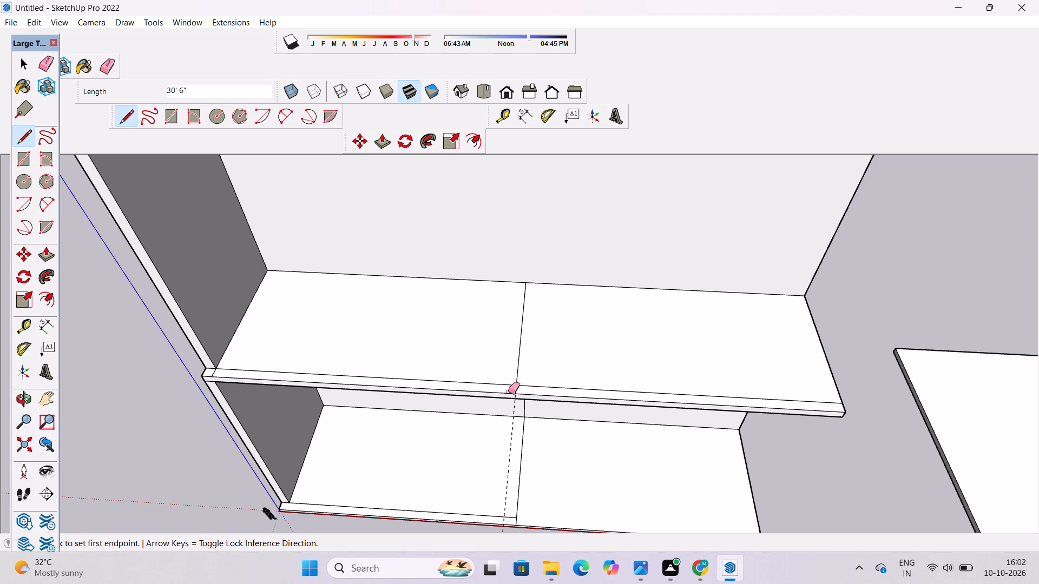
click(511, 440)
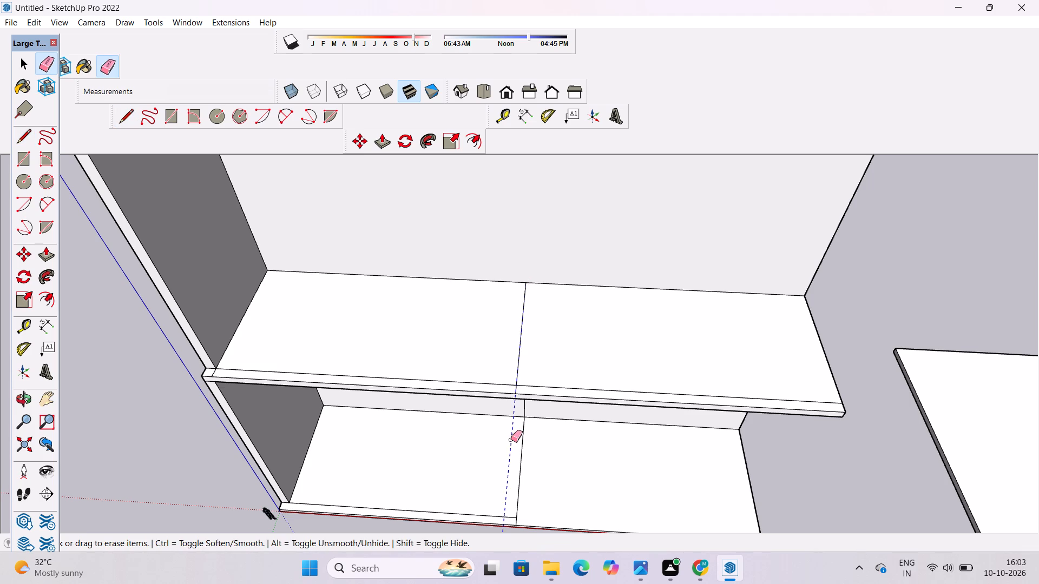
Examine the two-storey mass and the spare slab beside it from above, below and both ends.
key(space)
key(o)
scroll(486, 416, down, 5)
shift+drag(545, 396, 465, 419)
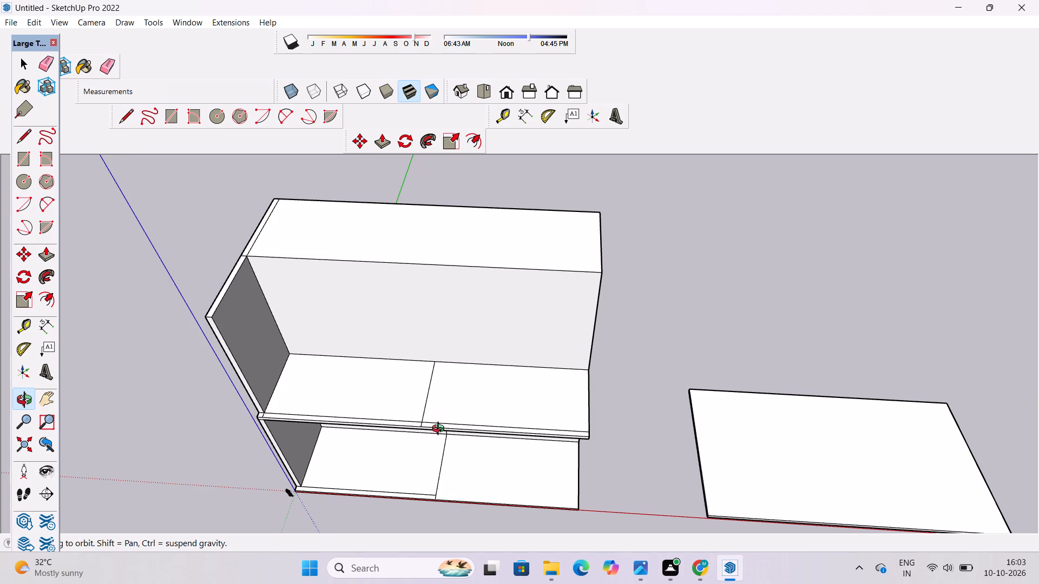
shift+drag(440, 430, 473, 449)
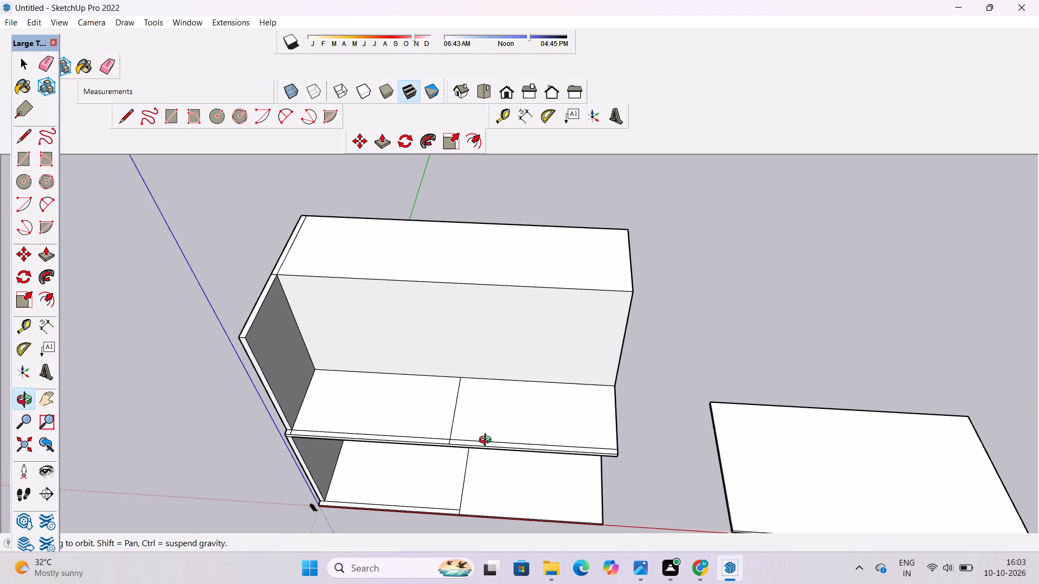
scroll(491, 445, down, 4)
shift+drag(491, 449, 491, 413)
drag(475, 430, 485, 404)
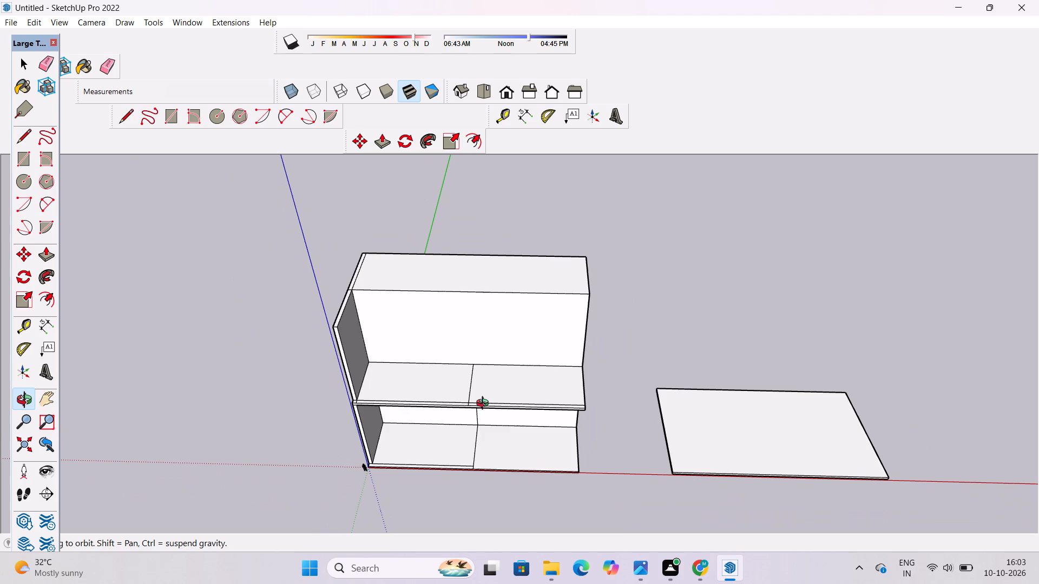
scroll(490, 398, down, 4)
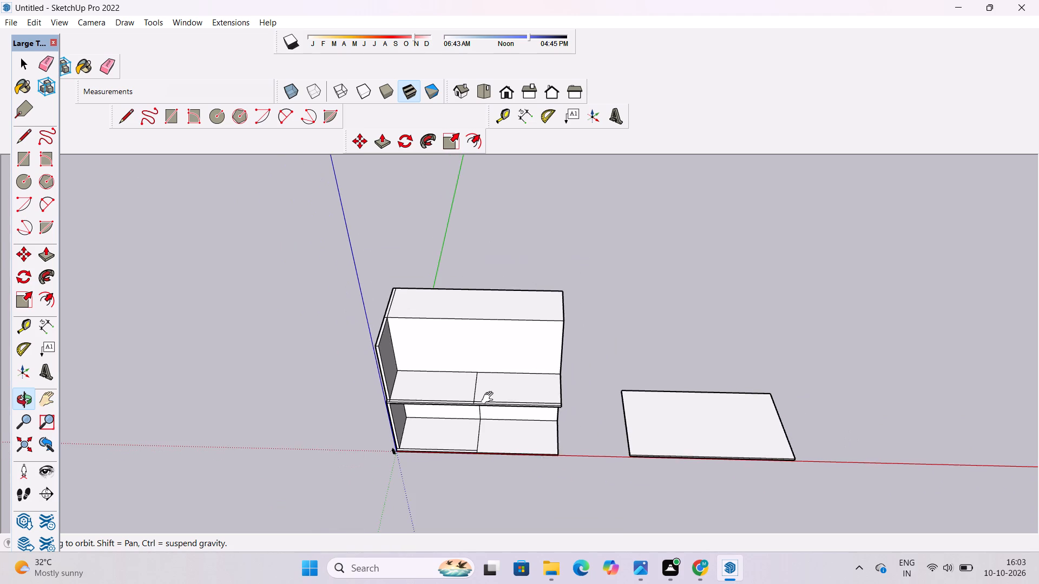
shift+click(490, 398)
shift+drag(477, 415, 492, 377)
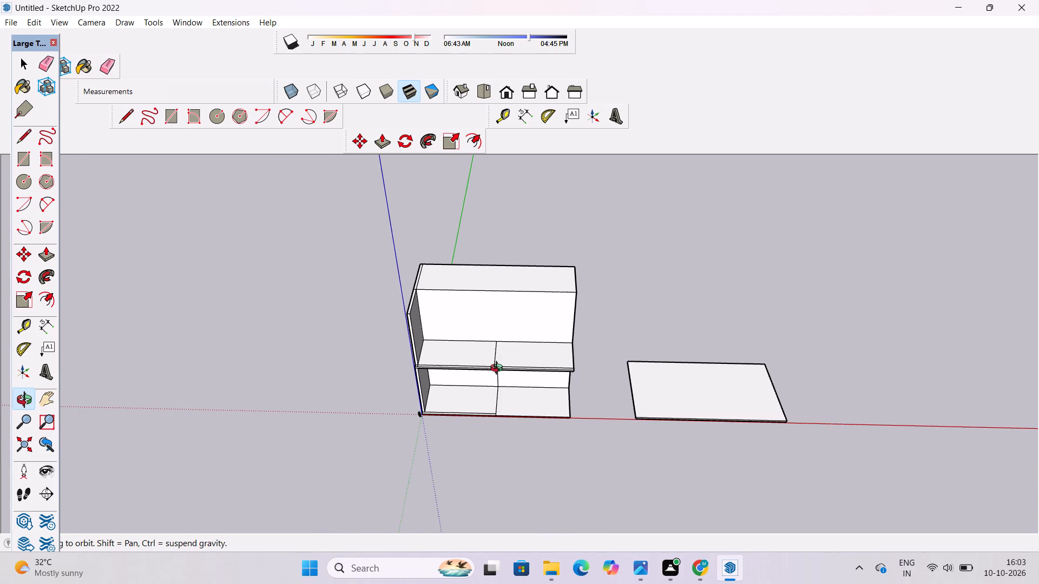
scroll(499, 369, up, 1)
shift+drag(501, 369, 500, 400)
drag(500, 400, 504, 483)
scroll(497, 386, up, 4)
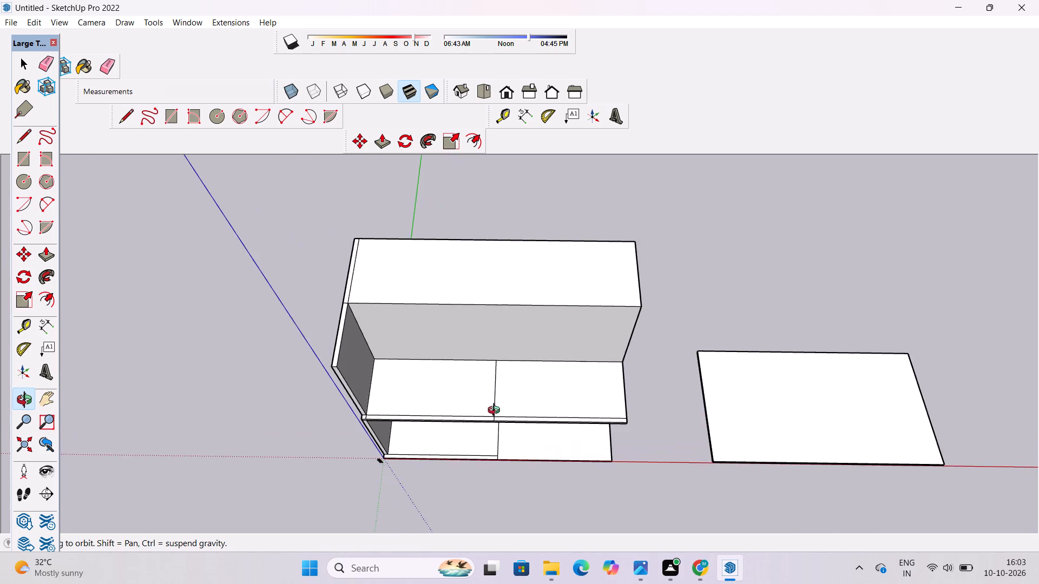
drag(490, 423, 504, 284)
shift+drag(522, 446, 520, 393)
scroll(510, 413, up, 4)
drag(491, 428, 517, 208)
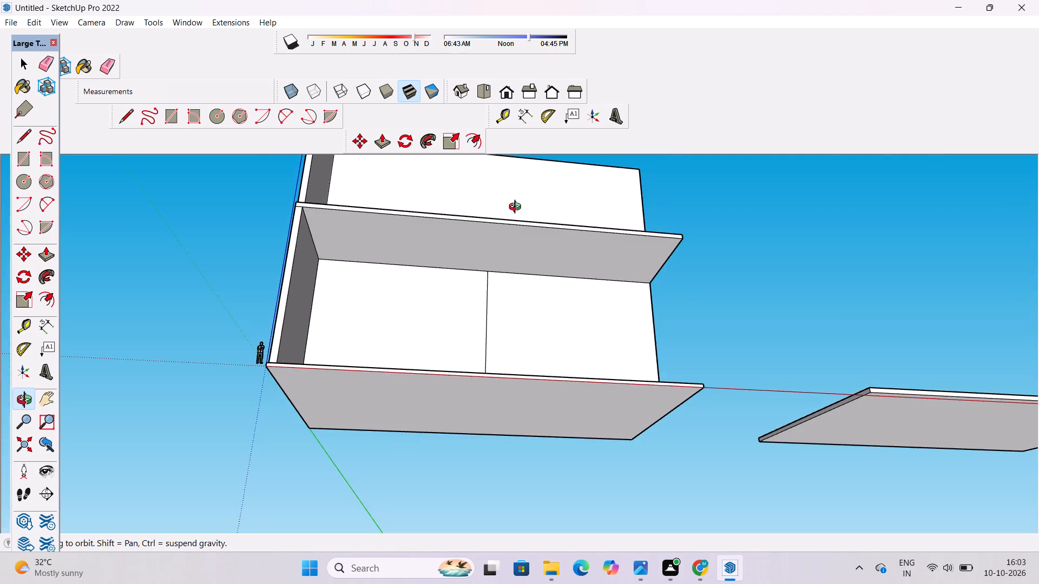
drag(517, 208, 517, 209)
drag(517, 208, 488, 448)
scroll(449, 323, down, 3)
shift+drag(448, 322, 407, 363)
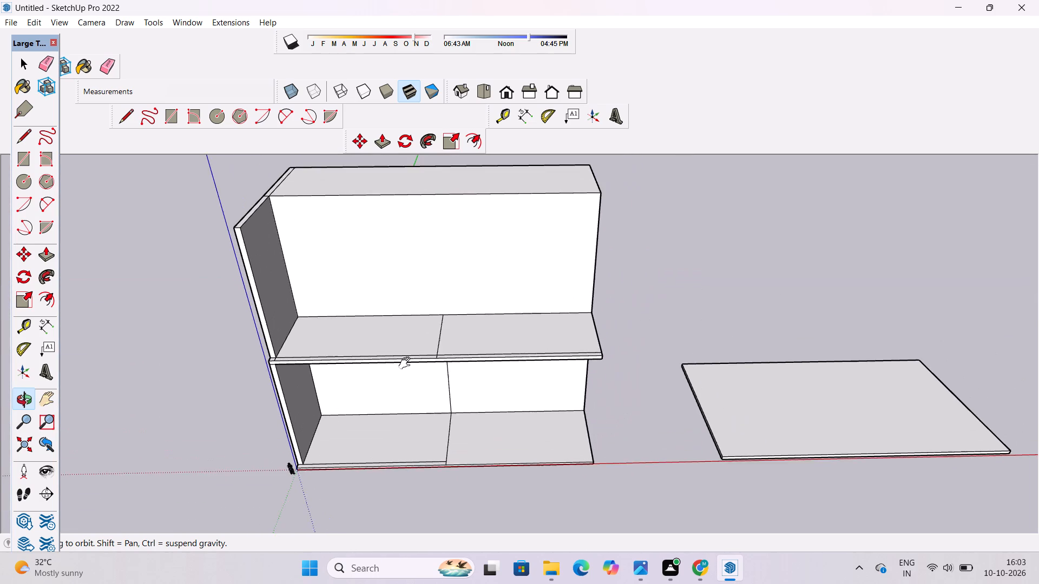
shift+drag(406, 368, 411, 388)
shift+scroll(412, 369, down, 2)
shift+drag(426, 351, 402, 356)
drag(402, 356, 409, 392)
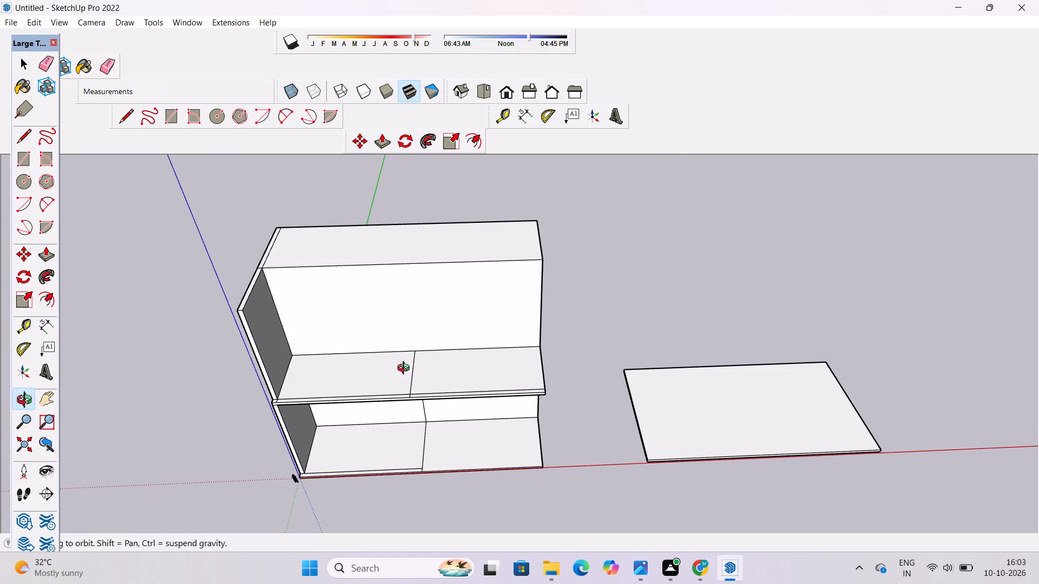
scroll(406, 369, up, 1)
shift+drag(406, 369, 408, 383)
scroll(408, 365, down, 6)
drag(408, 360, 413, 390)
drag(413, 390, 412, 445)
scroll(385, 377, up, 4)
drag(389, 402, 388, 368)
drag(383, 379, 521, 387)
shift+drag(523, 387, 516, 377)
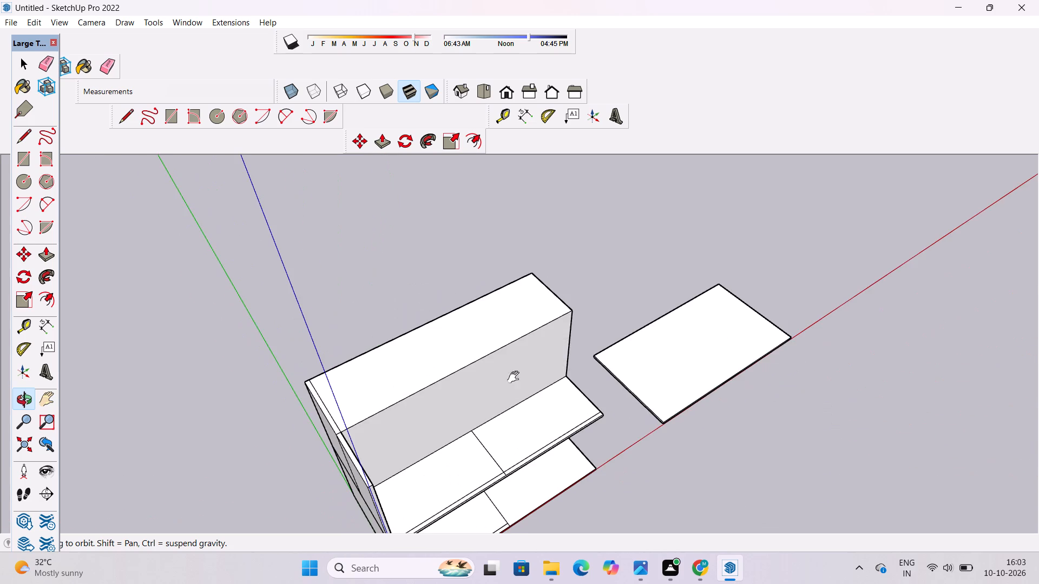
shift+drag(516, 377, 497, 353)
drag(497, 352, 550, 344)
drag(550, 344, 410, 293)
shift+drag(426, 351, 478, 331)
shift+drag(450, 346, 430, 336)
Copy the spare slab onto the top of the building, matching its lower rear corner to the origin-end rear top corner.
key(space)
click(508, 360)
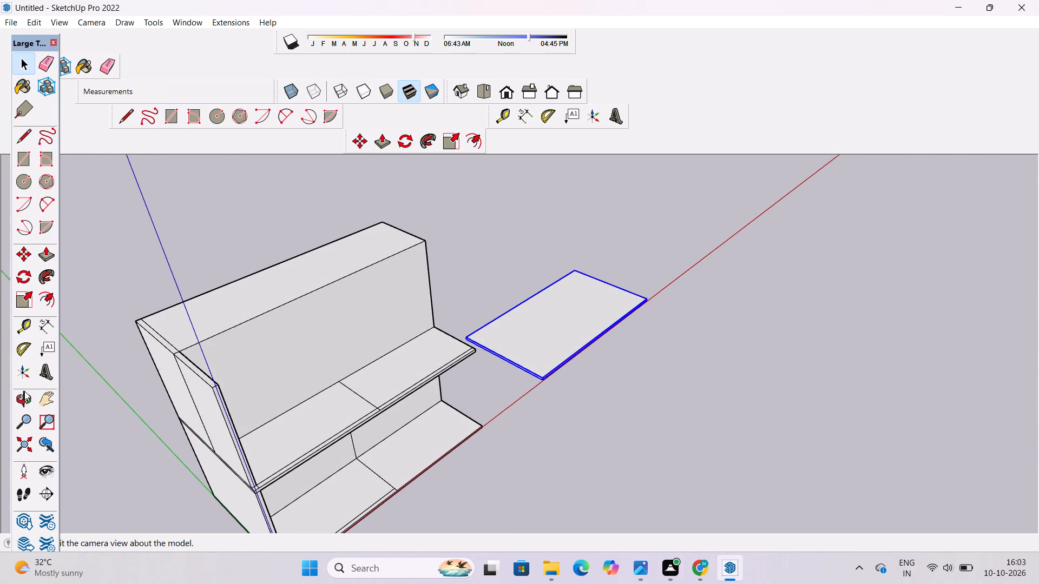
click(28, 253)
scroll(459, 359, up, 5)
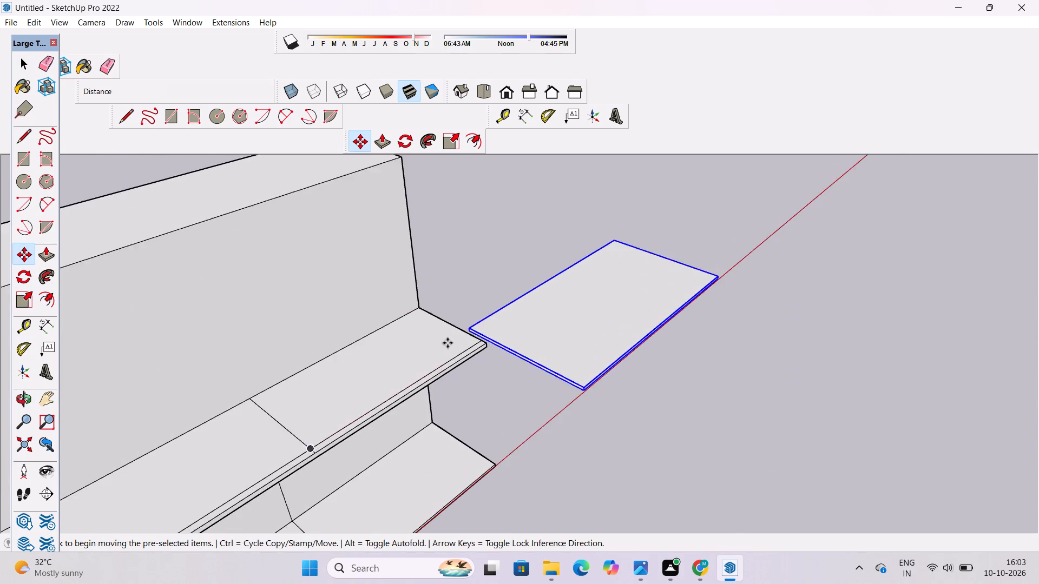
scroll(448, 343, up, 14)
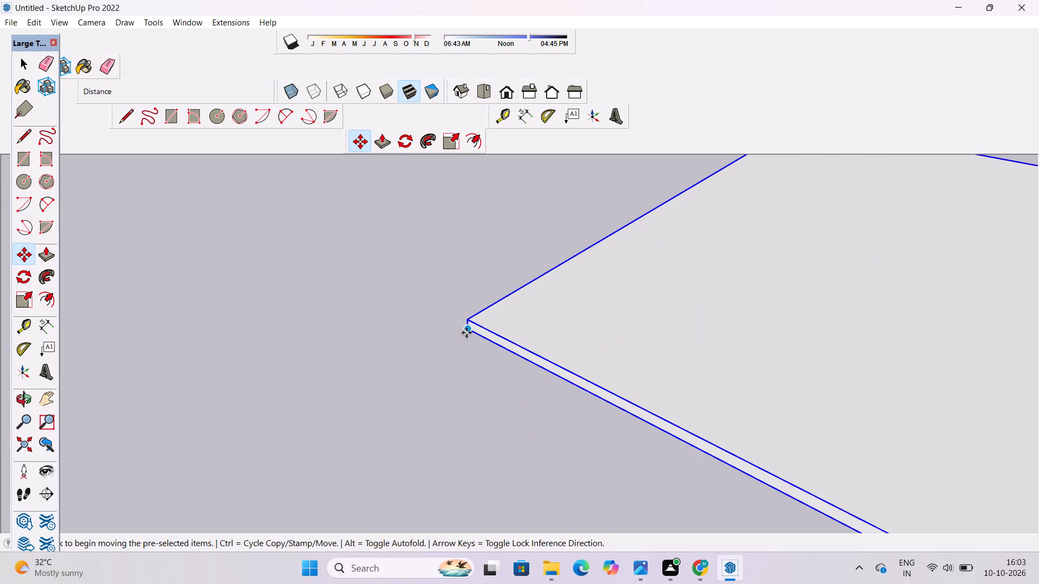
click(468, 332)
scroll(510, 378, down, 10)
scroll(562, 372, down, 4)
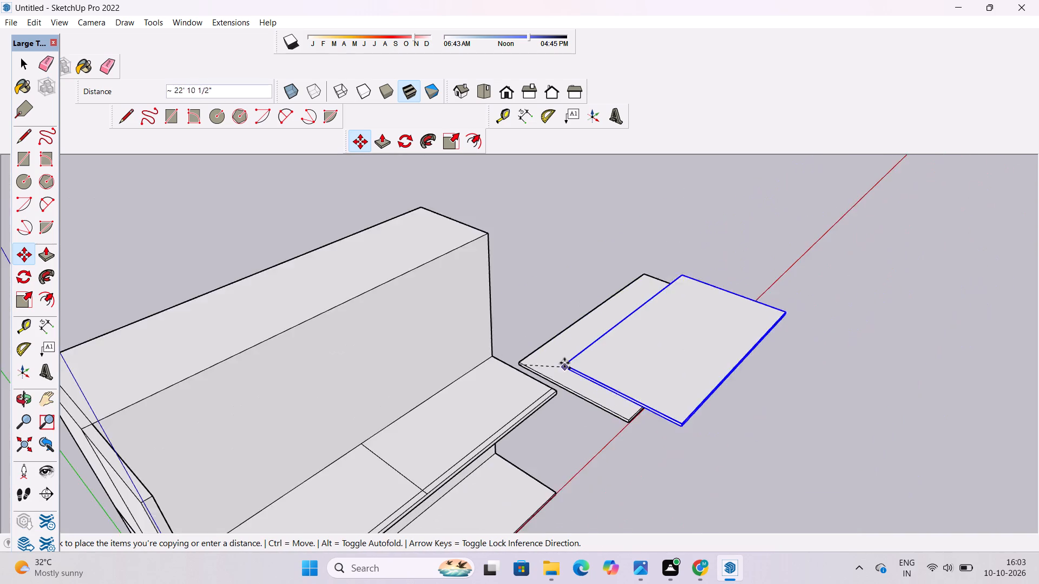
scroll(564, 363, down, 8)
scroll(330, 318, up, 14)
scroll(253, 320, down, 2)
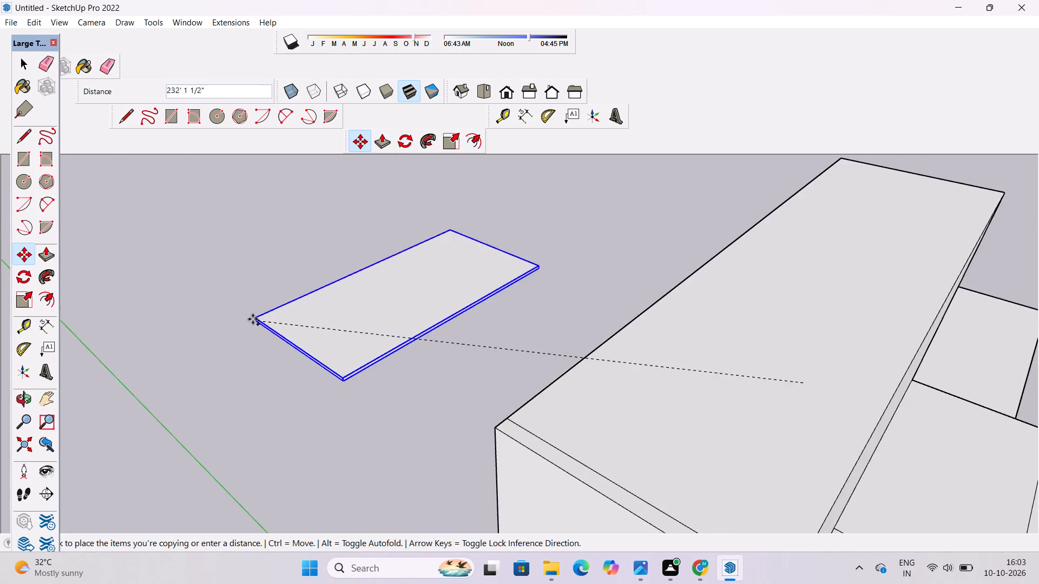
scroll(253, 319, down, 4)
scroll(448, 420, up, 9)
click(299, 329)
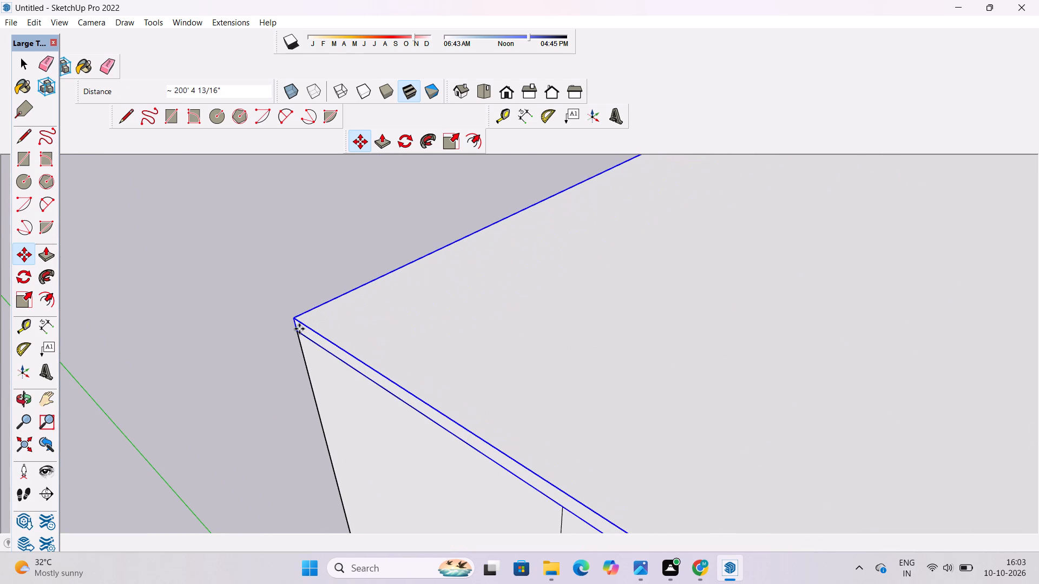
Explode the copied roof slab group.
key(space)
right_click(334, 329)
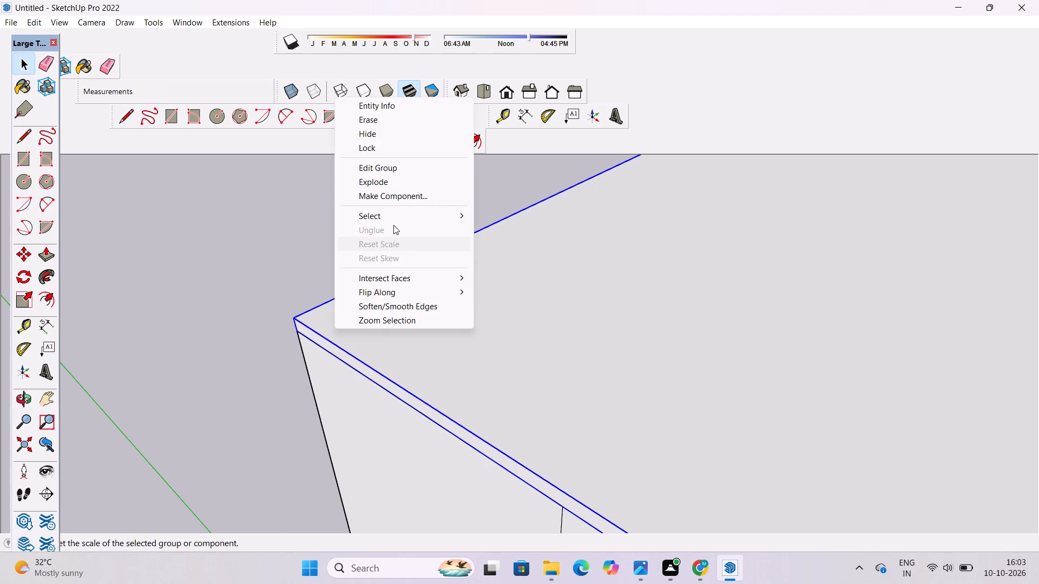
click(398, 184)
click(312, 234)
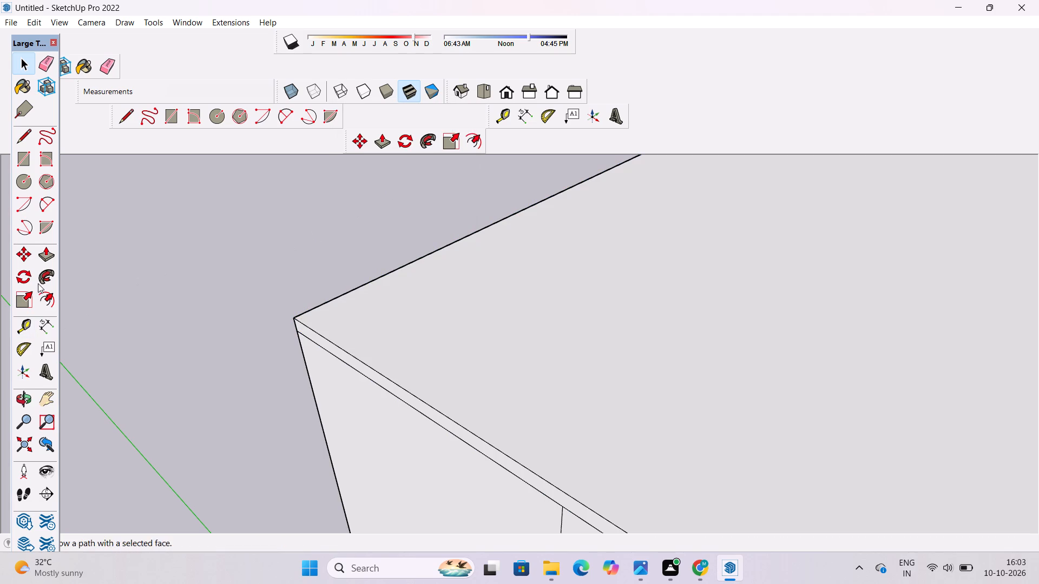
Examine the roofed building from the front and above, including both open storeys.
click(25, 404)
scroll(116, 310, down, 7)
drag(527, 373, 400, 330)
scroll(398, 328, down, 5)
shift+drag(550, 408, 430, 331)
drag(467, 375, 353, 368)
scroll(372, 321, down, 5)
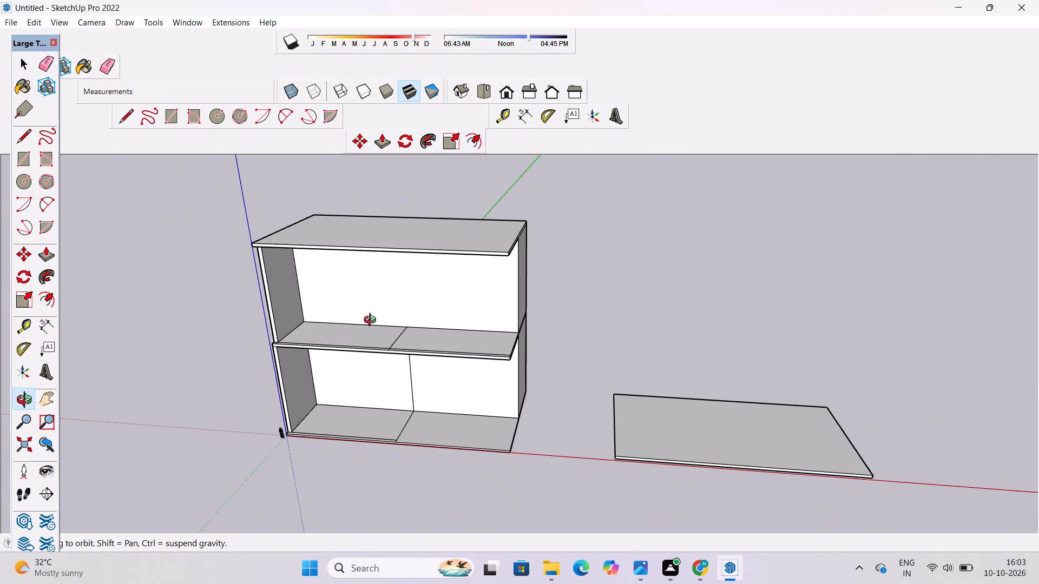
drag(385, 320, 406, 396)
scroll(472, 351, up, 5)
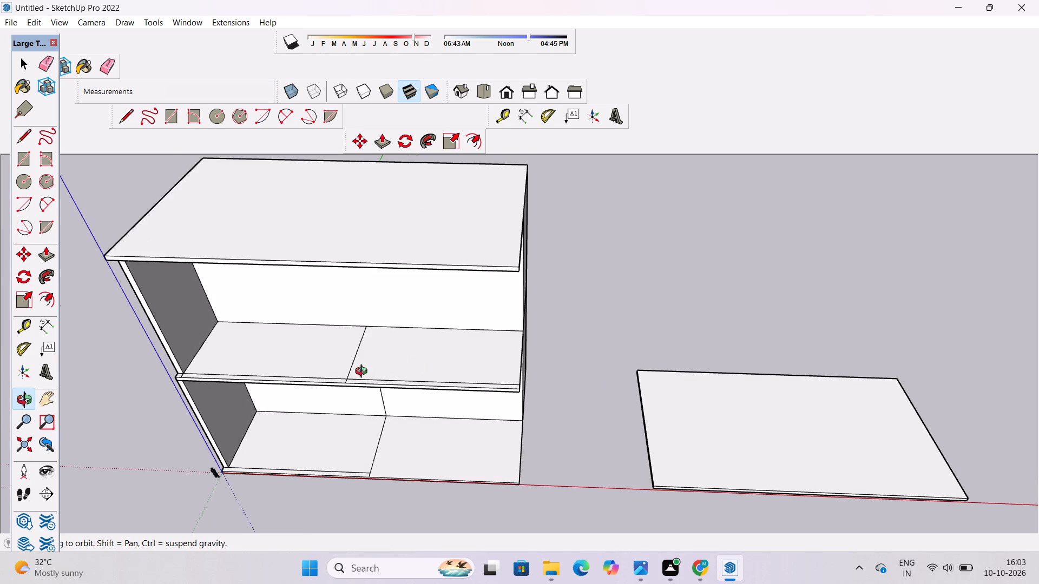
scroll(364, 373, up, 4)
shift+drag(308, 387, 509, 441)
scroll(368, 420, down, 4)
drag(240, 446, 398, 385)
shift+drag(371, 463, 363, 290)
drag(360, 295, 297, 394)
Erase the short edge separating the side wall's end from the upper floor's front strip at the origin-end corner.
scroll(321, 364, up, 4)
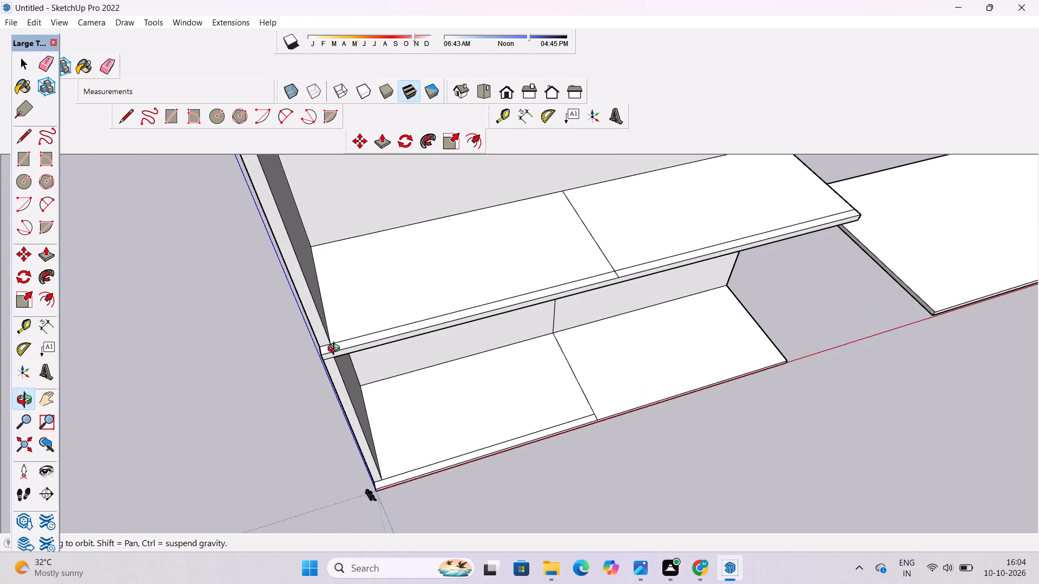
shift+drag(338, 350, 350, 374)
drag(350, 379, 333, 384)
scroll(330, 368, up, 5)
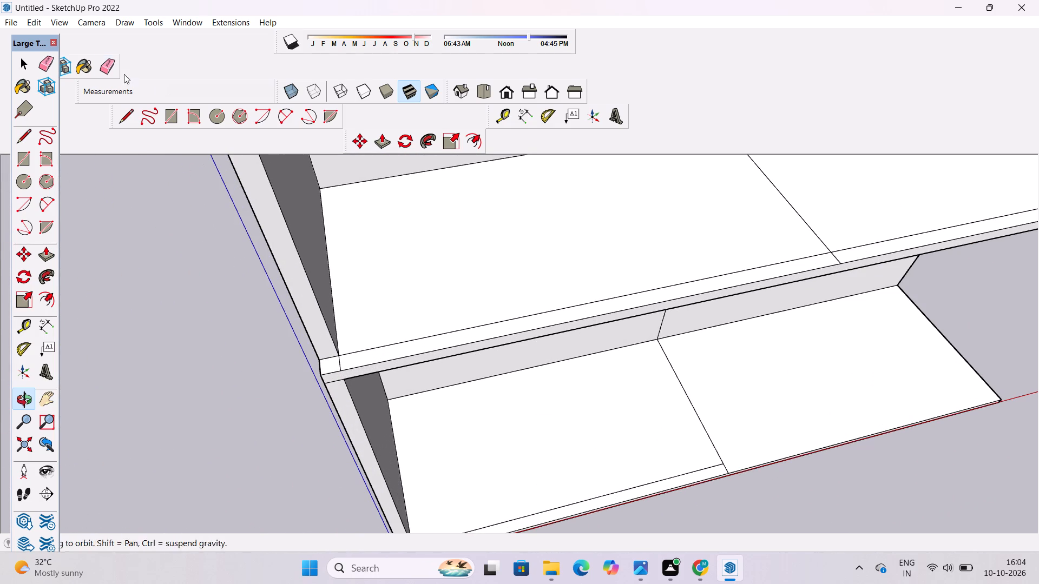
click(110, 62)
scroll(361, 366, up, 7)
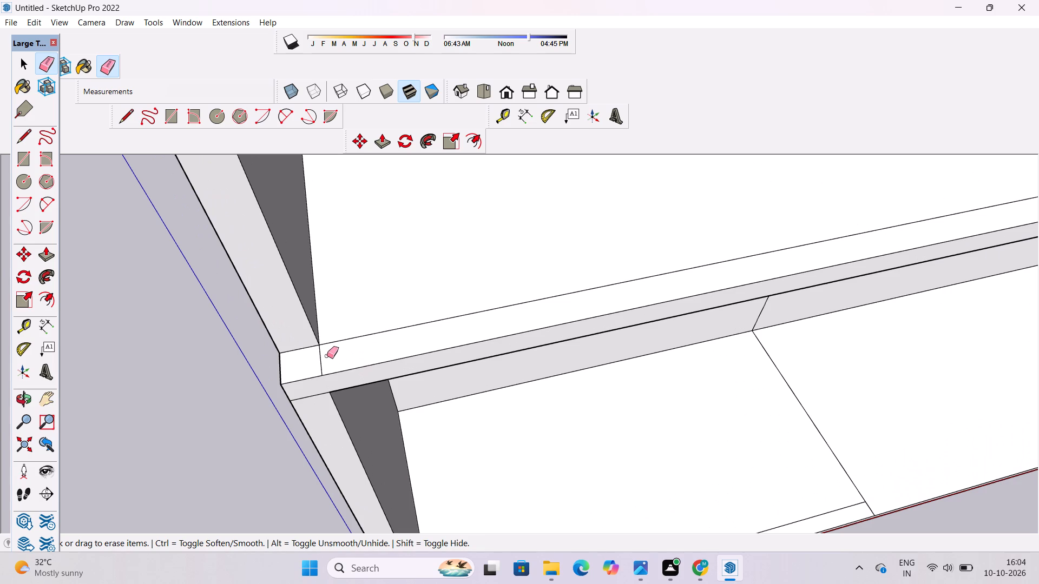
drag(327, 356, 318, 369)
key(space)
Push/Pull the upper floor's front strip between the origin-end corner and the dividing line up 50' to the roof slab's underside.
key(o)
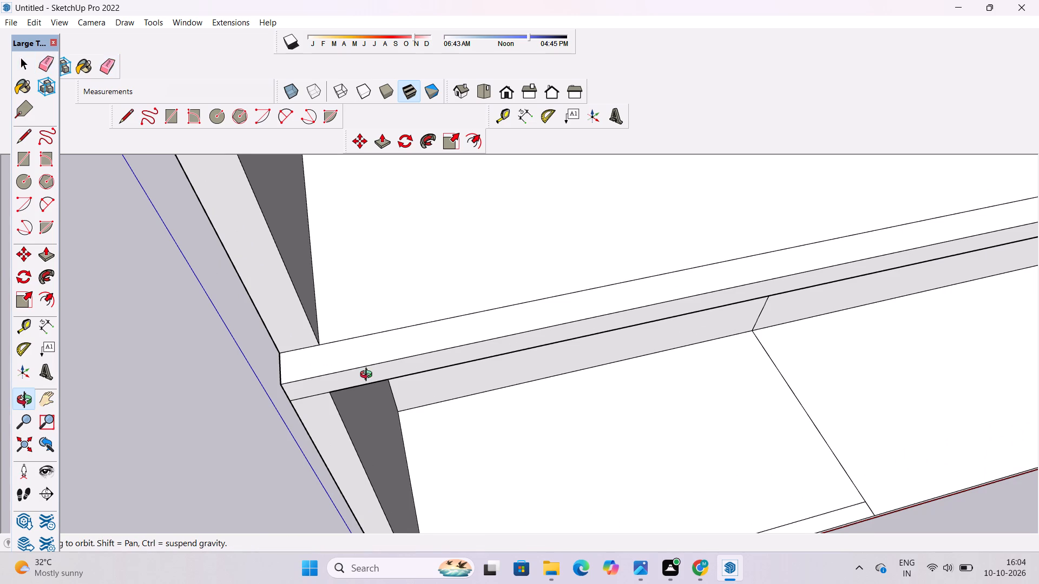
scroll(369, 376, down, 4)
drag(369, 364, 371, 418)
drag(371, 418, 422, 377)
scroll(422, 376, down, 4)
shift+drag(422, 376, 422, 380)
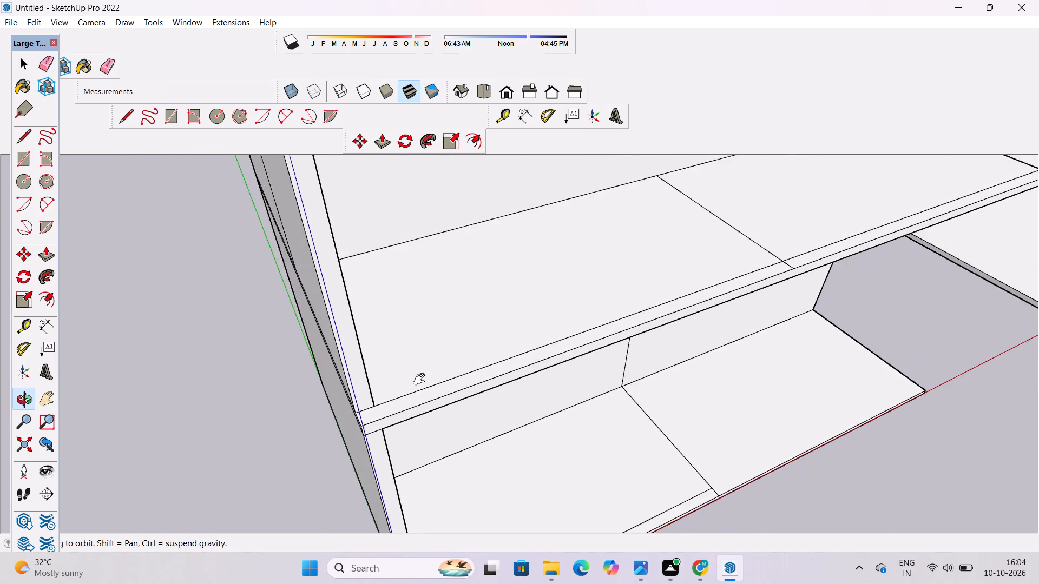
shift+drag(422, 380, 413, 421)
shift+drag(362, 442, 366, 377)
scroll(370, 366, down, 5)
shift+drag(370, 372, 340, 431)
key(p)
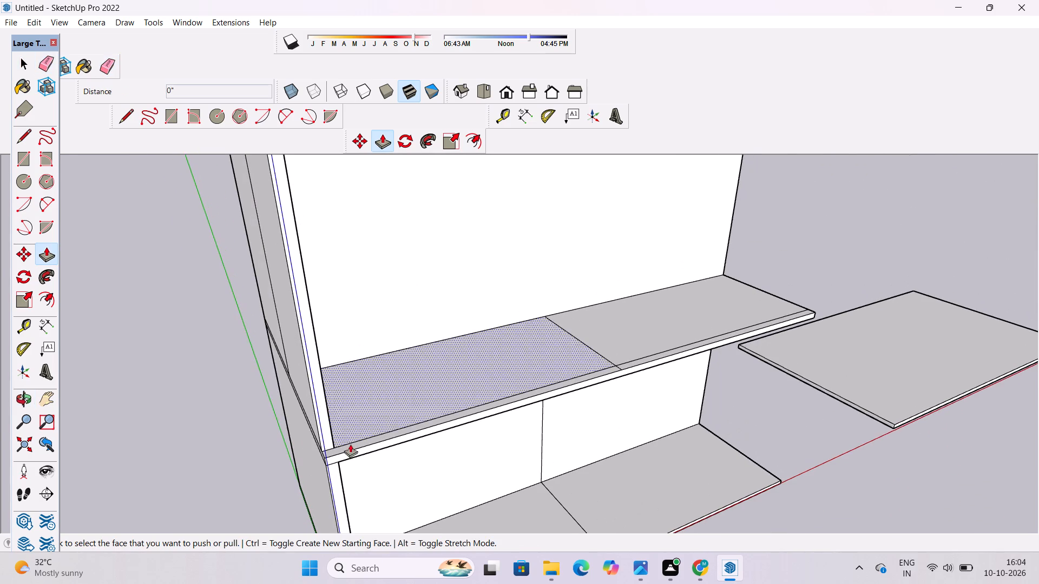
scroll(348, 441, up, 3)
click(345, 448)
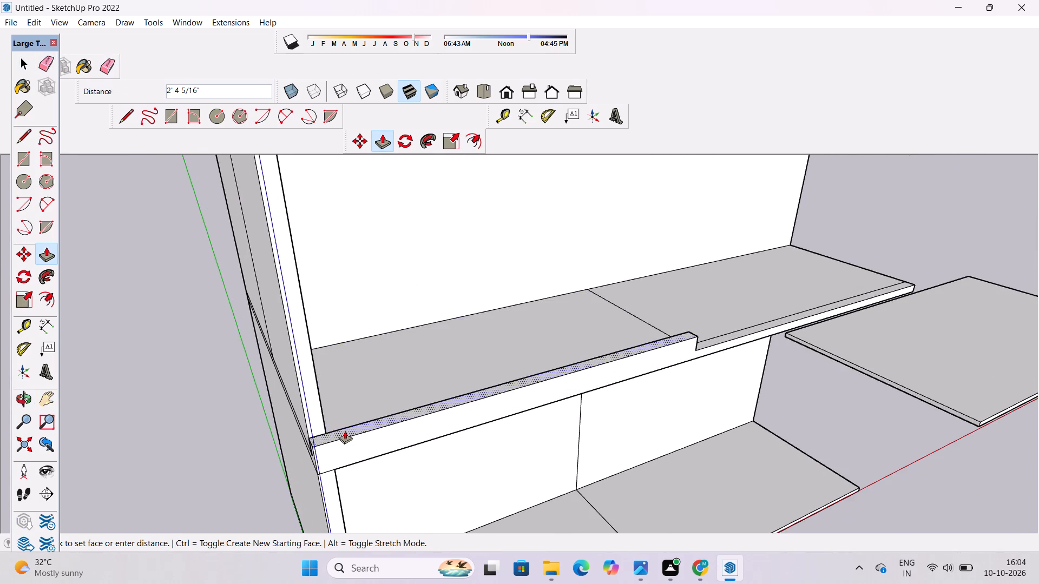
scroll(345, 430, down, 13)
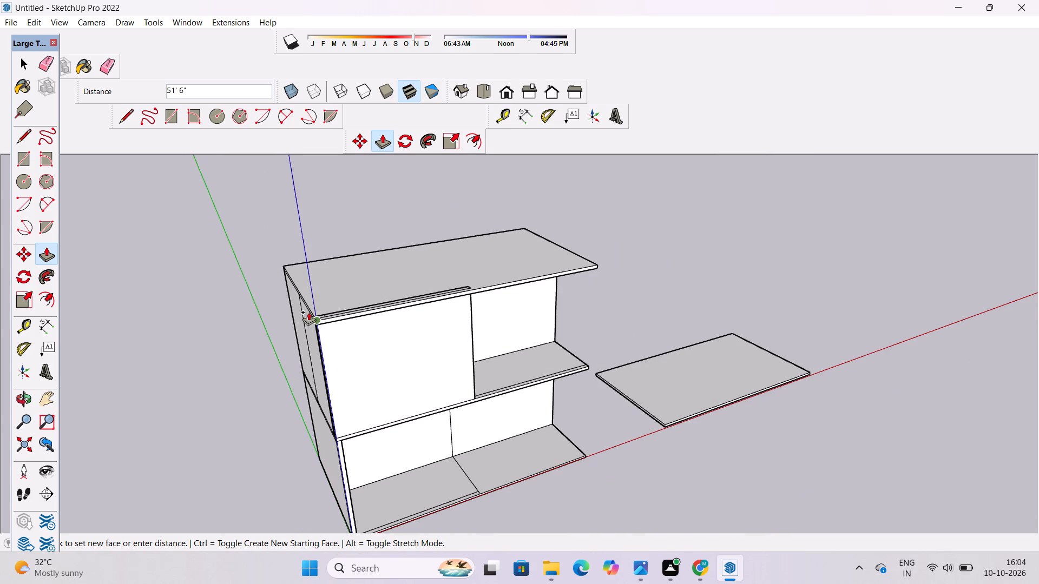
scroll(371, 313, up, 8)
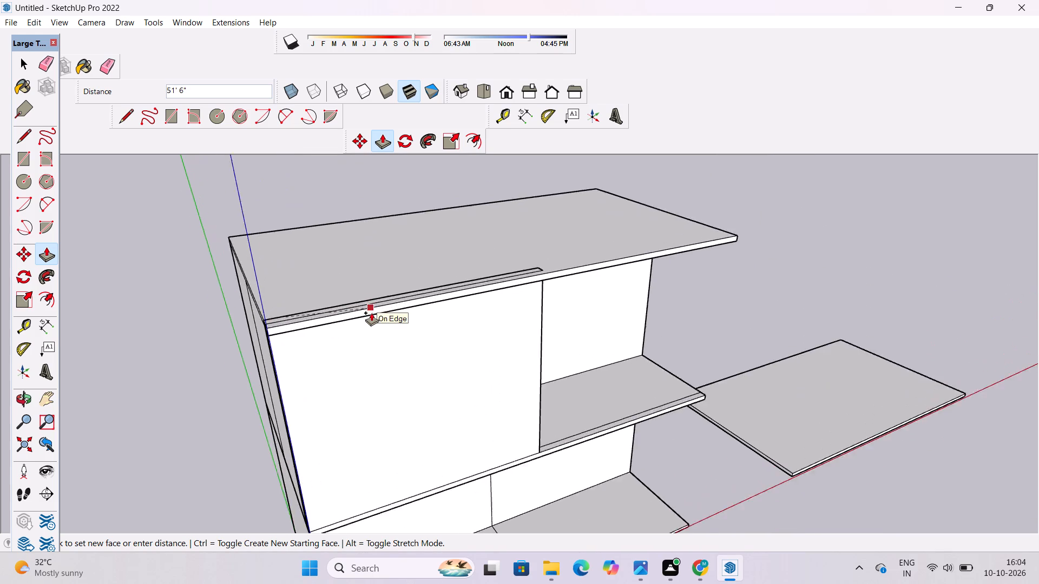
scroll(371, 313, up, 1)
click(617, 268)
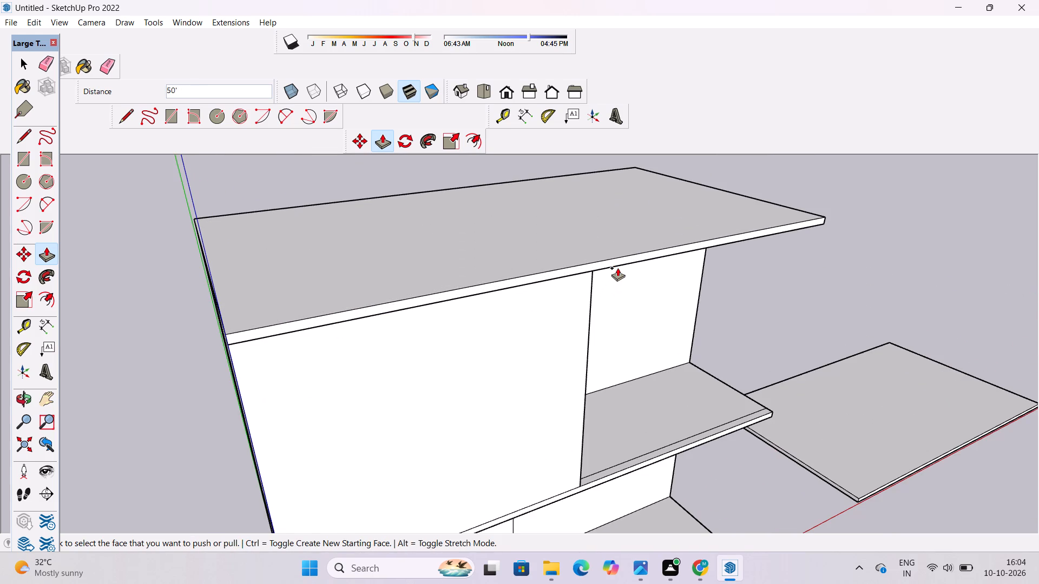
Examine the new upper front wall and its junctions with the roof slab and the origin-end side wall.
key(space)
text(o)
scroll(627, 266, down, 3)
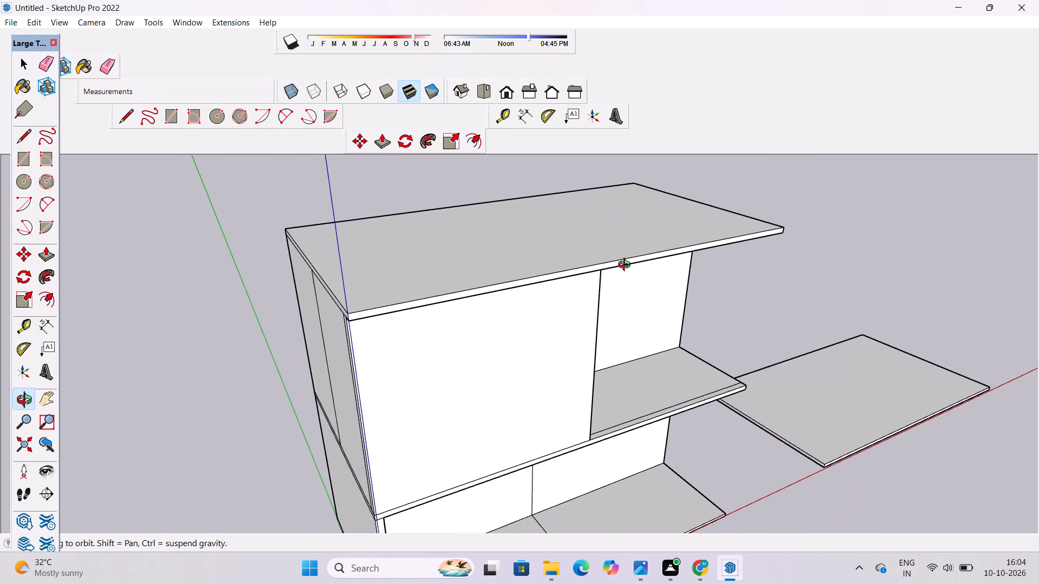
shift+drag(645, 272, 624, 287)
drag(640, 357, 369, 267)
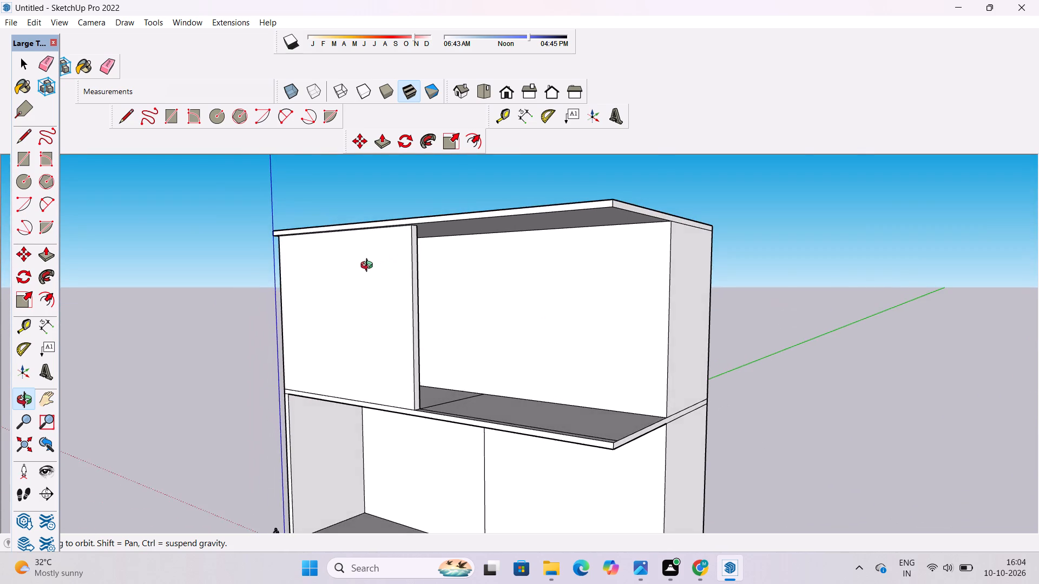
scroll(407, 234, up, 9)
drag(410, 253, 452, 194)
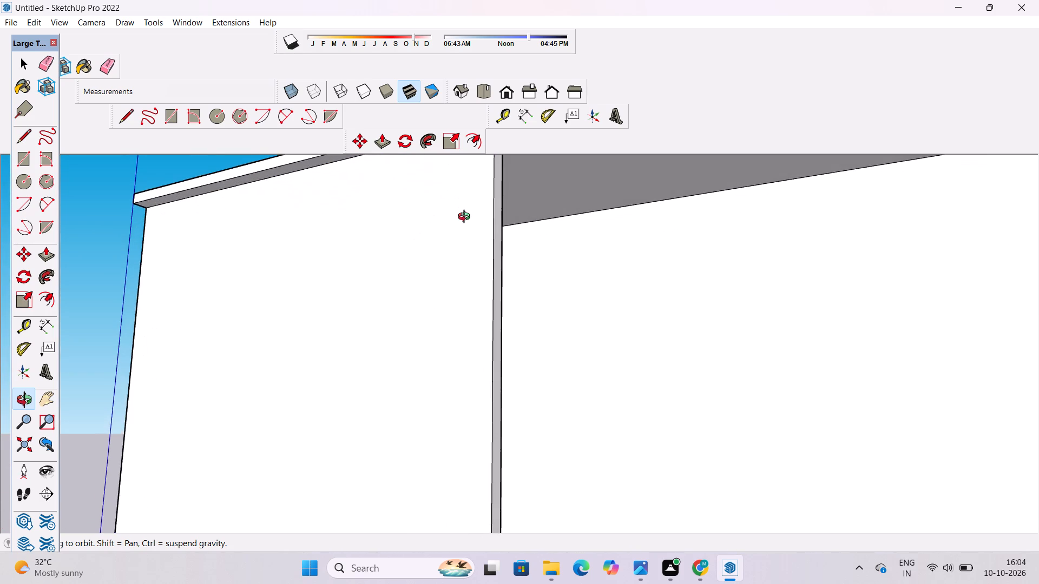
scroll(469, 236, down, 3)
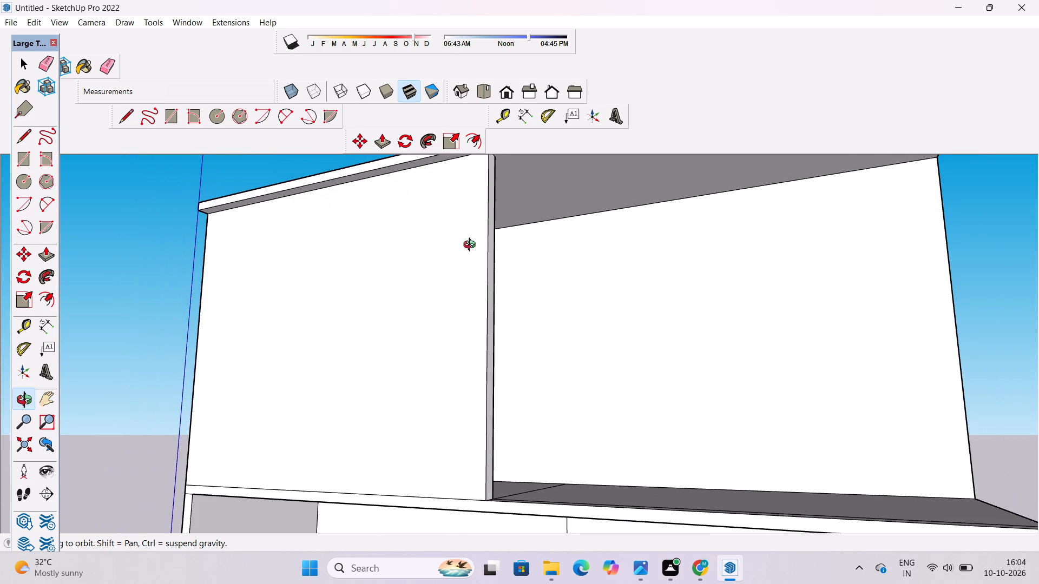
shift+drag(472, 249, 484, 230)
drag(484, 230, 547, 310)
scroll(547, 306, down, 6)
drag(338, 365, 489, 370)
drag(495, 372, 511, 247)
drag(502, 262, 613, 346)
shift+drag(567, 240, 543, 306)
drag(509, 323, 551, 192)
scroll(556, 183, up, 4)
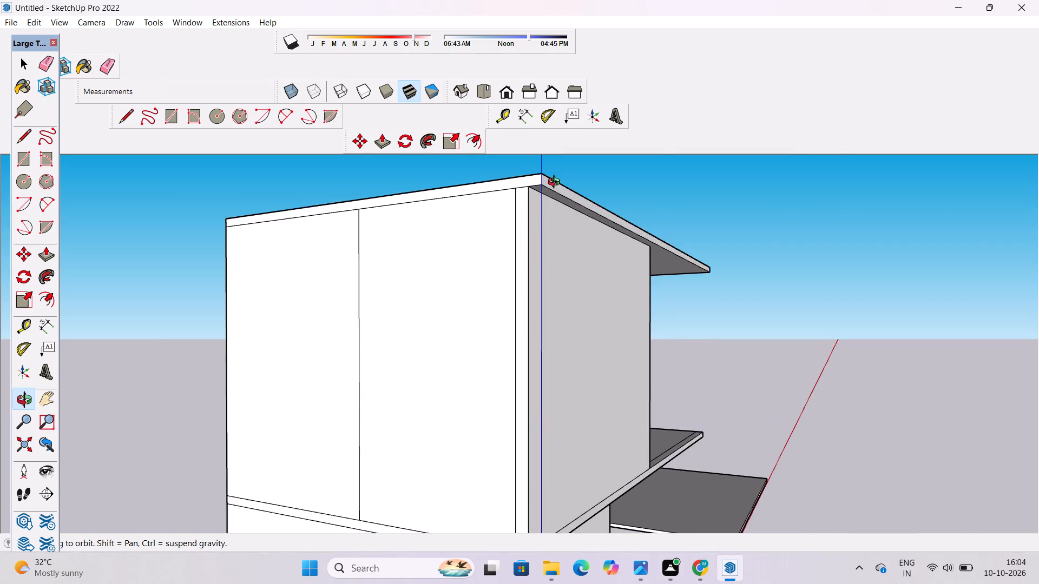
Push/Pull the roof slab's front face back 2', flush with the upper front wall at the origin-end corner.
scroll(556, 183, up, 4)
shift+drag(556, 183, 549, 195)
drag(545, 198, 546, 205)
scroll(546, 205, up, 4)
shift+drag(546, 205, 517, 220)
drag(515, 218, 524, 234)
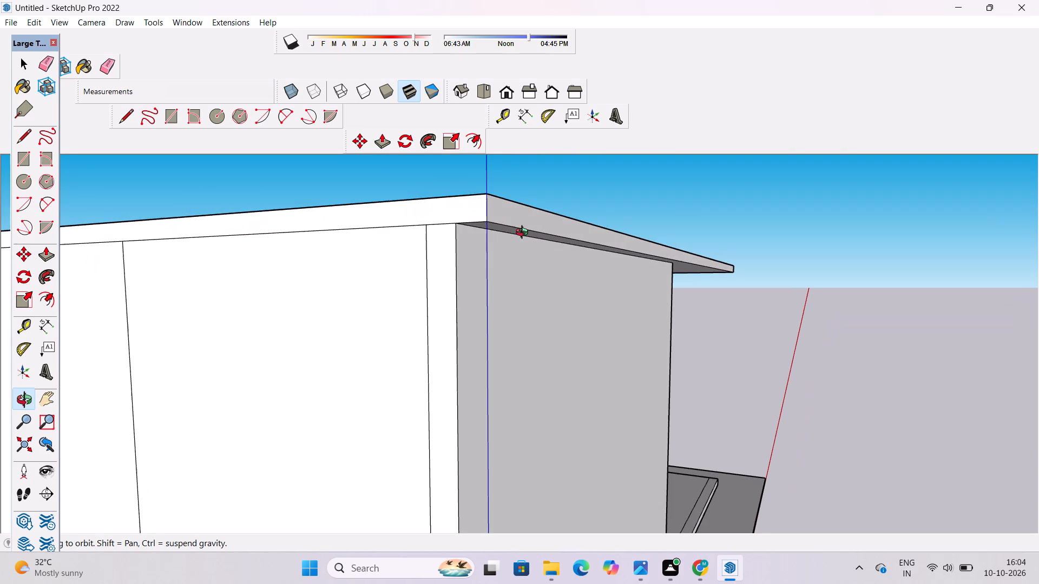
scroll(524, 234, down, 3)
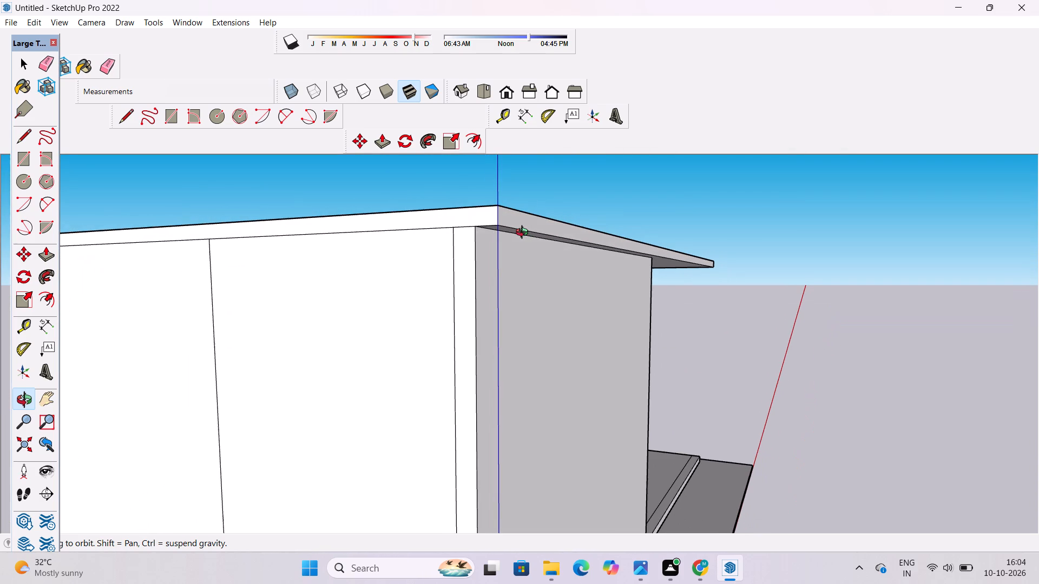
scroll(524, 234, up, 1)
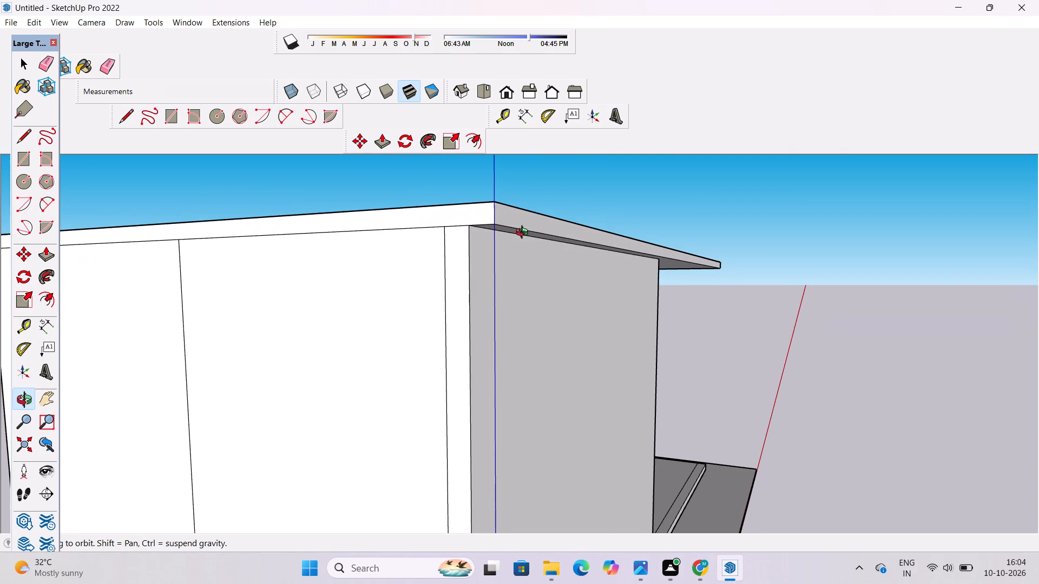
scroll(524, 234, up, 2)
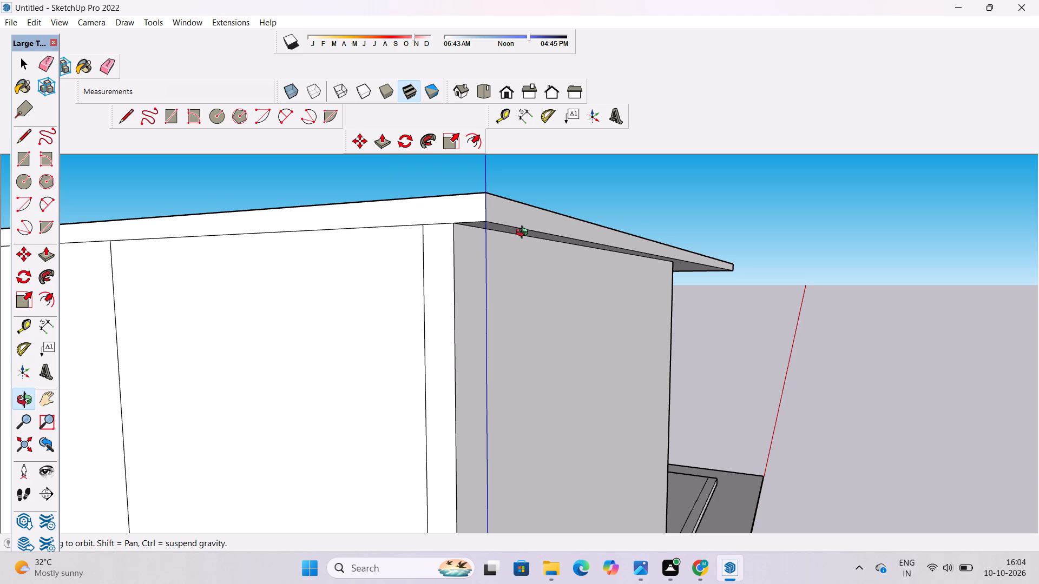
scroll(524, 234, down, 1)
drag(524, 246, 531, 264)
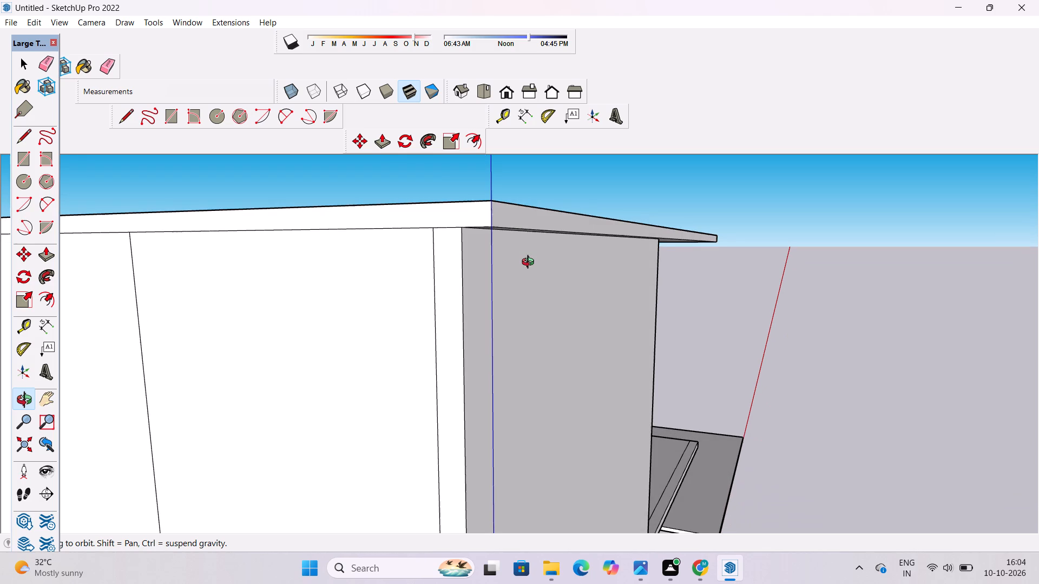
shift+drag(532, 267, 518, 279)
shift+drag(518, 279, 536, 298)
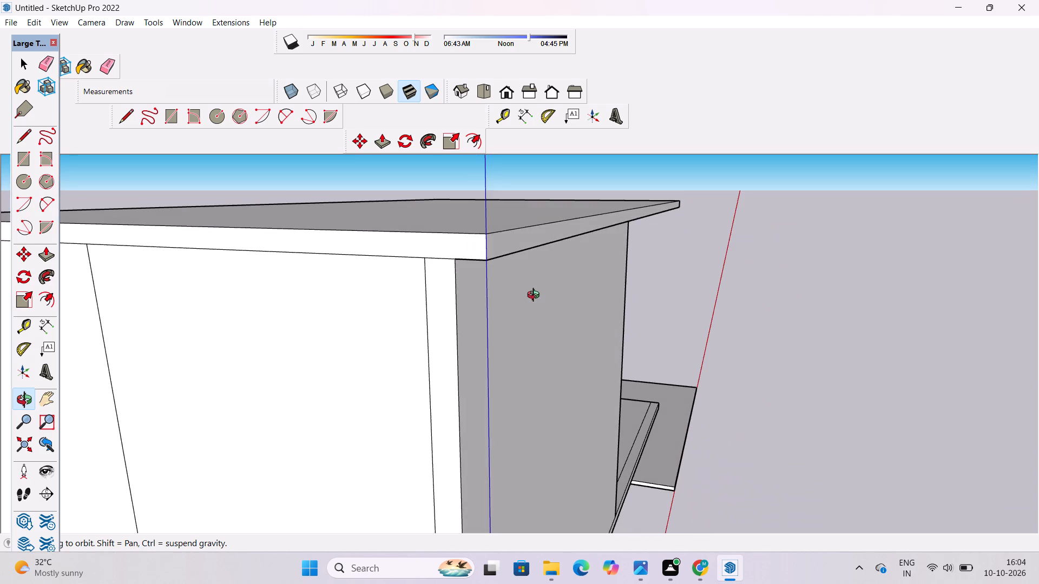
scroll(530, 285, up, 2)
drag(527, 291, 524, 254)
shift+drag(524, 254, 523, 267)
shift+scroll(523, 267, down, 1)
shift+drag(523, 267, 521, 287)
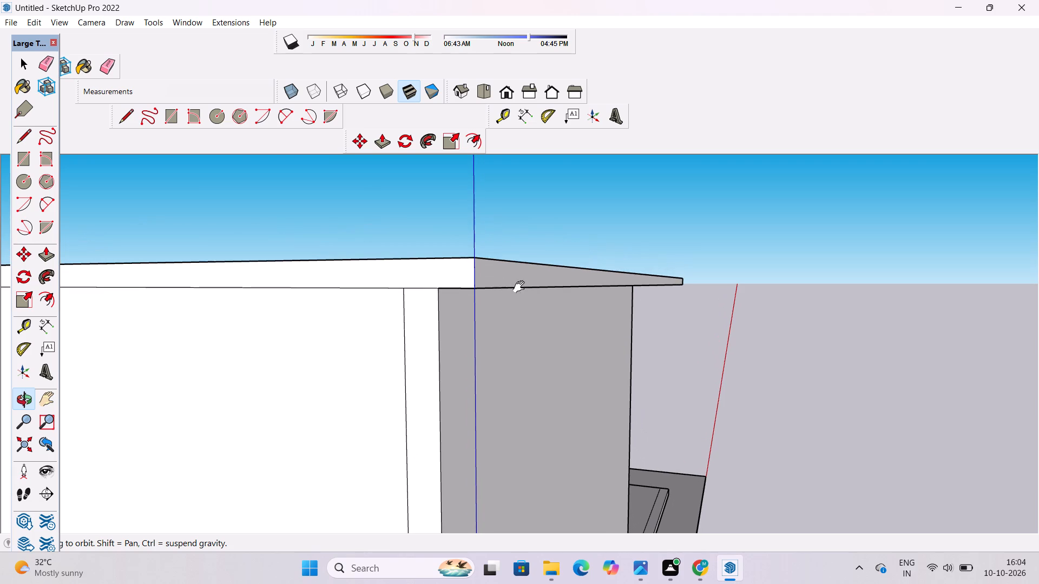
key(space)
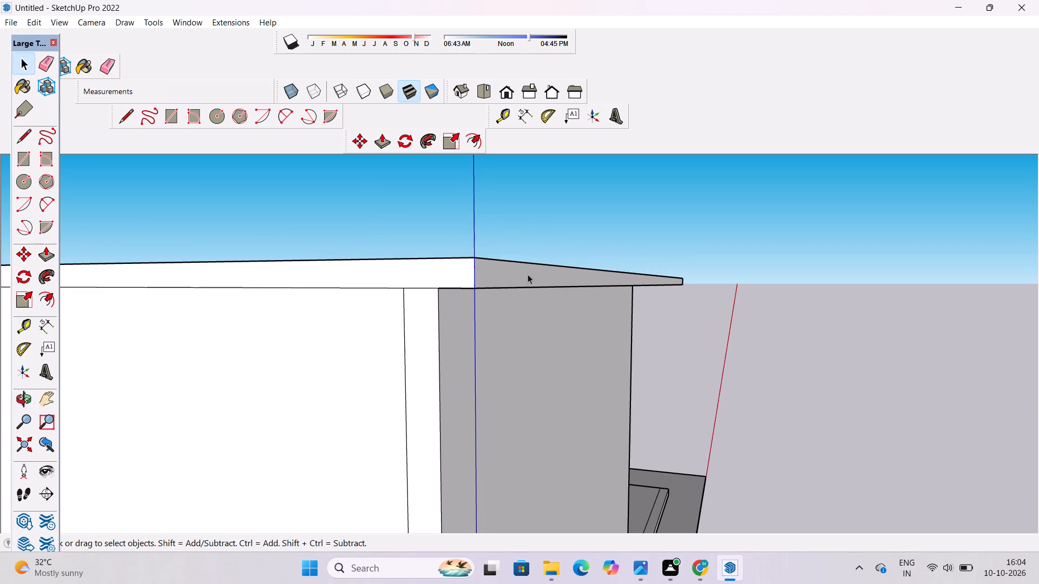
click(528, 274)
key(p)
click(528, 274)
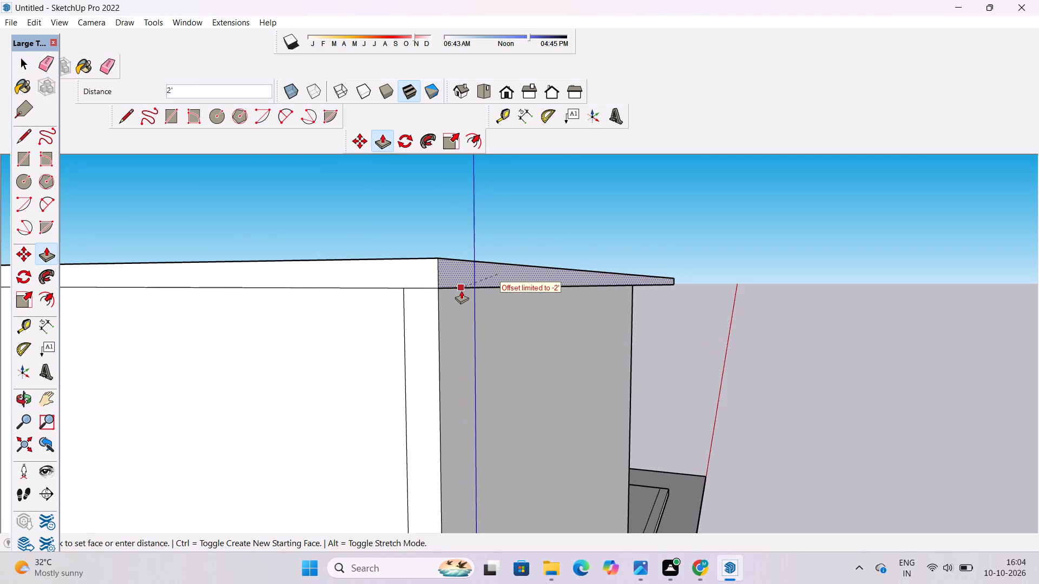
click(446, 294)
key(space)
click(742, 288)
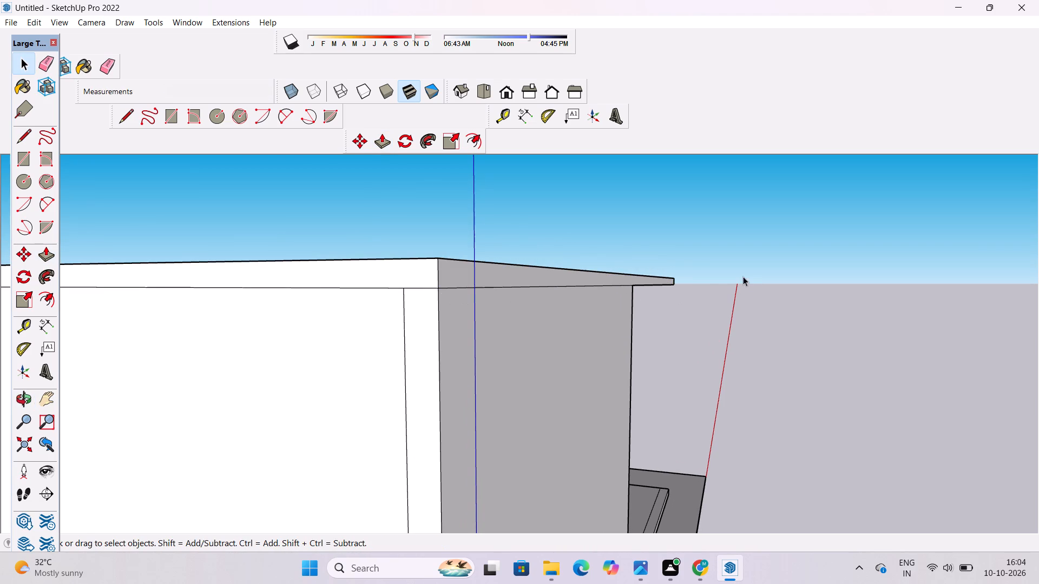
Examine the building's front and origin end, including the roof slab's front edge above the upper wall.
key(o)
scroll(735, 263, down, 3)
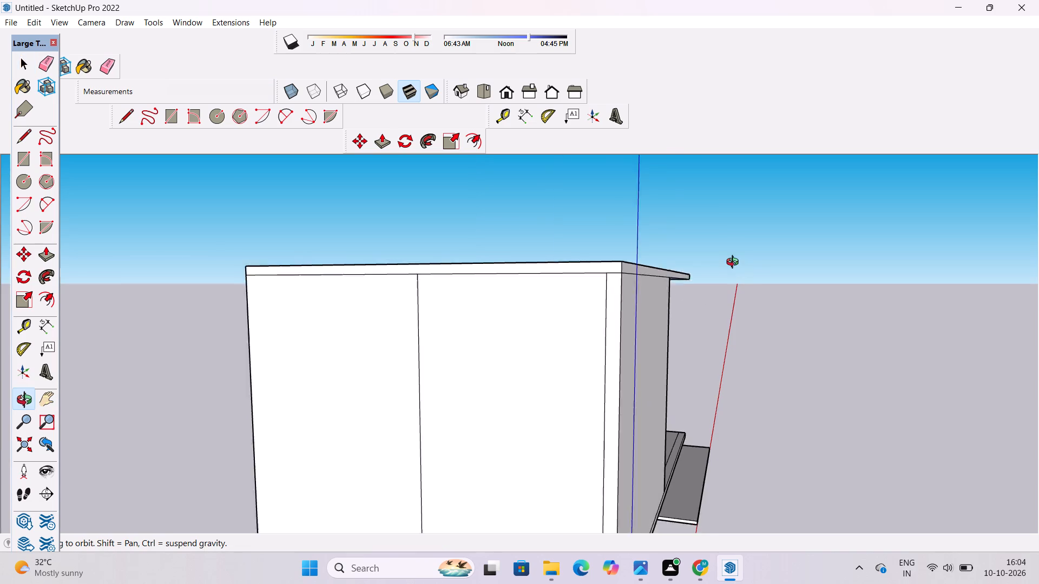
scroll(735, 263, down, 3)
drag(752, 287, 575, 346)
drag(602, 355, 478, 319)
shift+drag(575, 378, 531, 298)
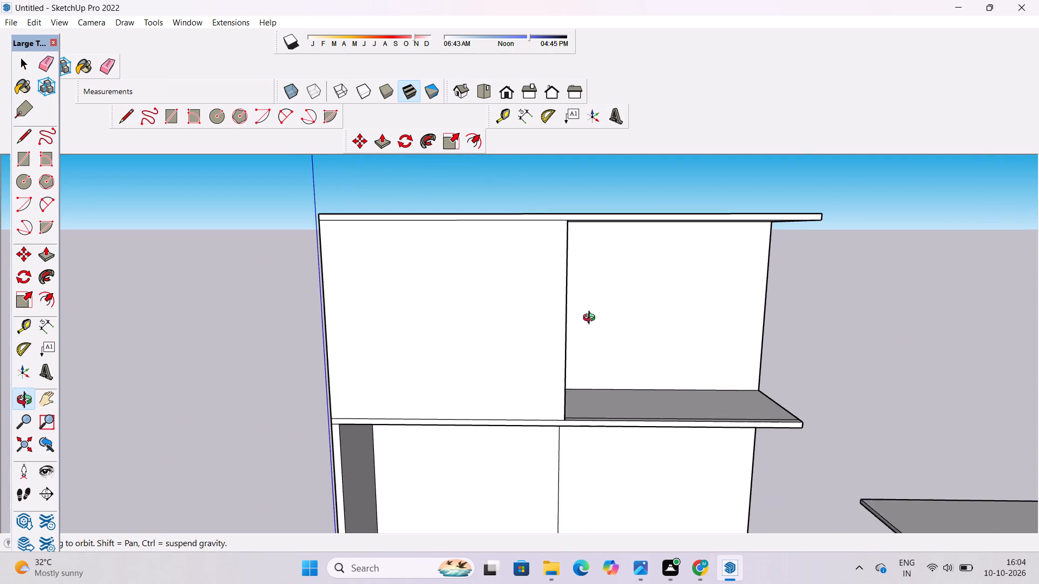
drag(592, 319, 507, 328)
scroll(495, 336, down, 5)
drag(498, 336, 761, 377)
drag(549, 403, 525, 343)
drag(459, 352, 571, 337)
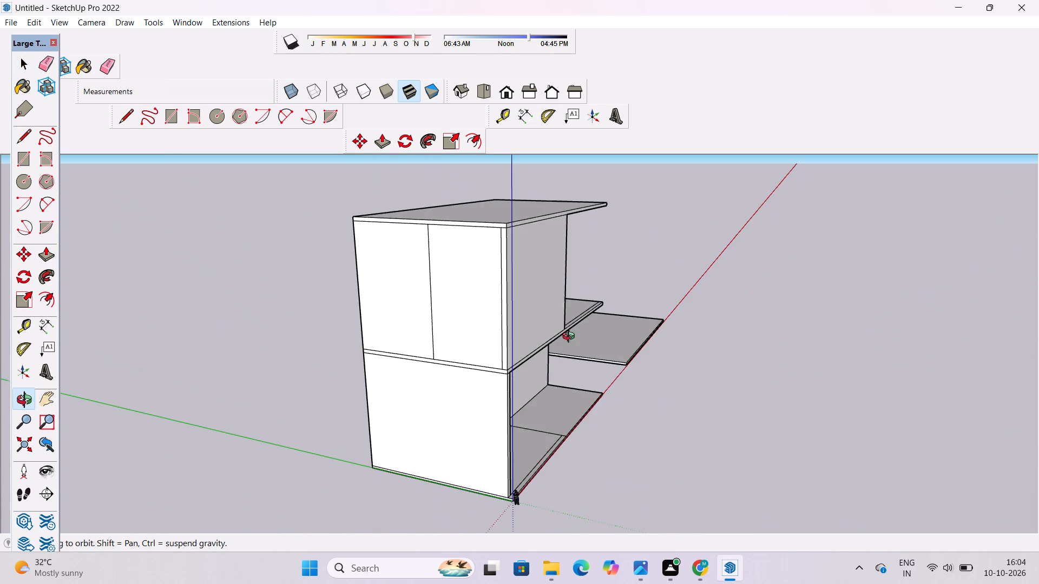
drag(571, 337, 571, 338)
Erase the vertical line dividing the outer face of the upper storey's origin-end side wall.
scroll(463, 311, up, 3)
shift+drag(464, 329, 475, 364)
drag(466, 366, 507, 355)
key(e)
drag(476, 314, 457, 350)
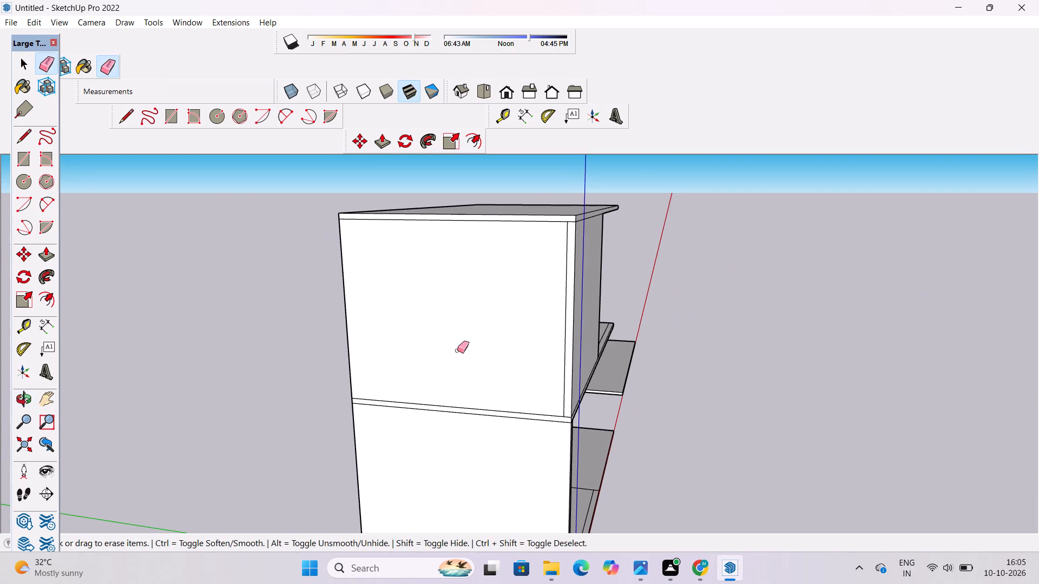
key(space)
Examine the building from the origin end and the front, including both storeys and the separate slab.
key(o)
scroll(471, 307, down, 3)
drag(615, 308, 518, 318)
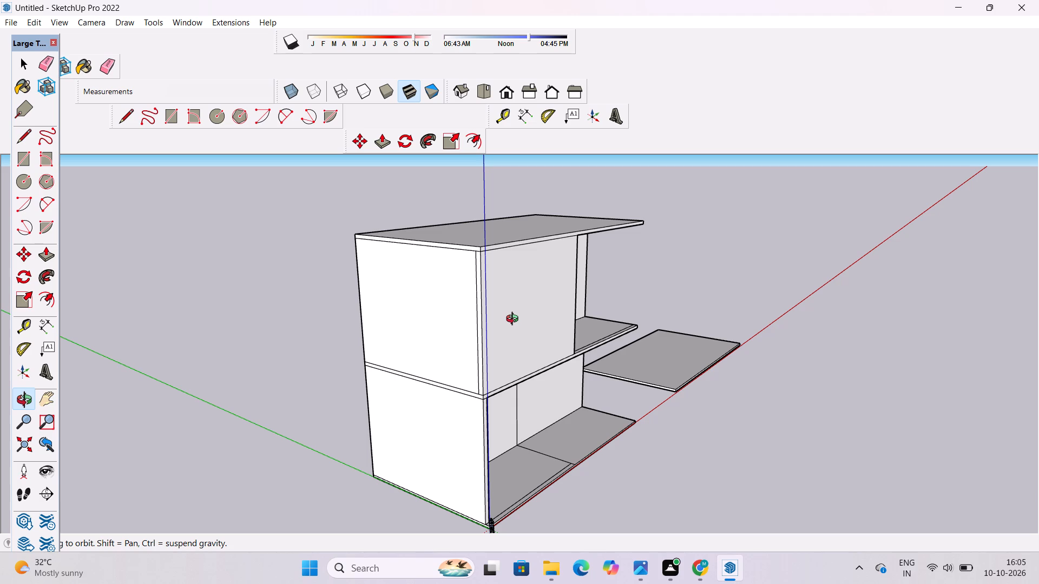
scroll(588, 408, down, 6)
drag(521, 422, 403, 406)
scroll(492, 428, up, 3)
drag(667, 438, 562, 416)
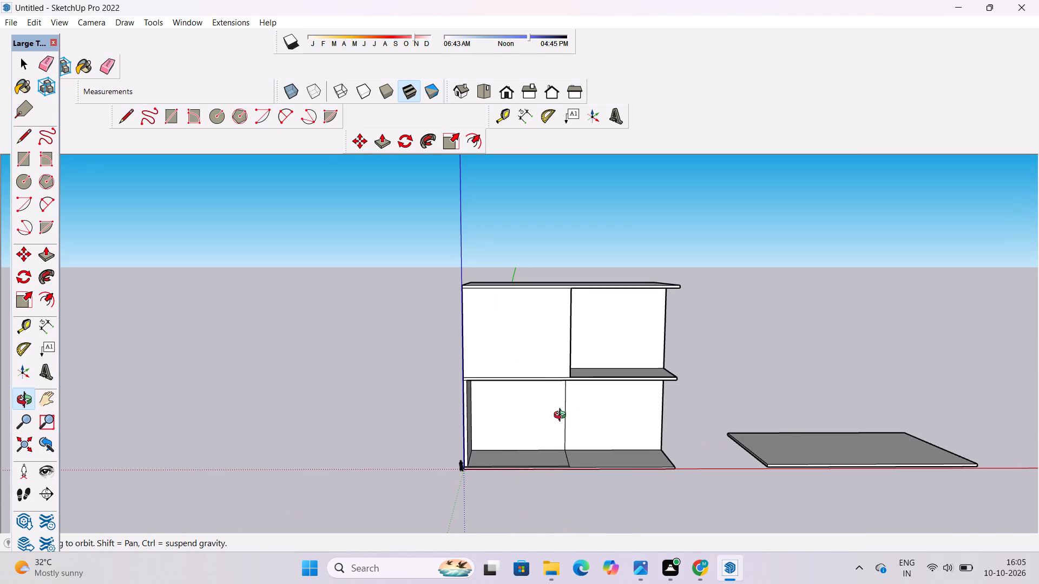
scroll(624, 366, down, 4)
shift+drag(618, 390, 551, 327)
drag(481, 351, 492, 424)
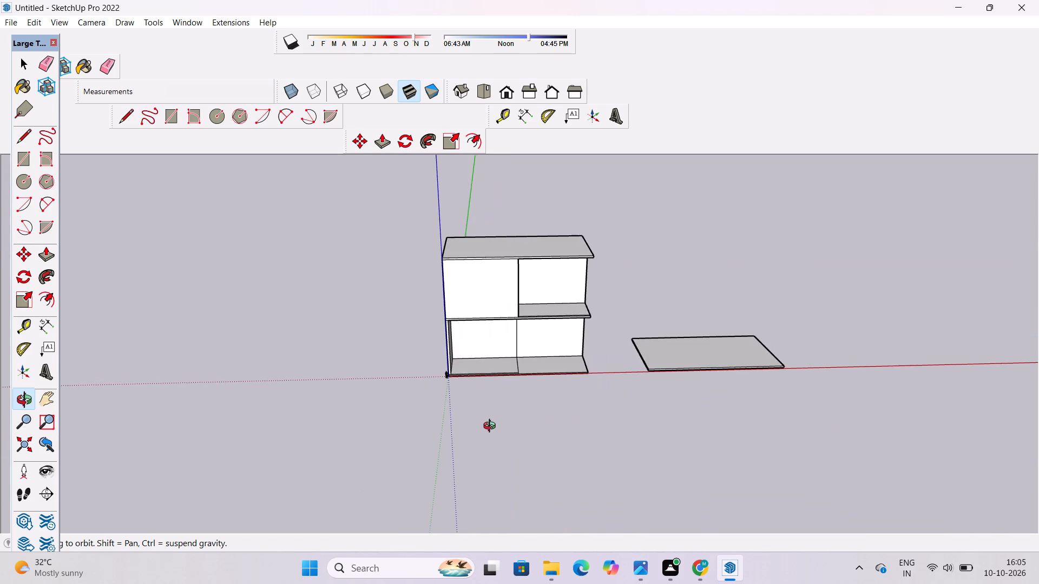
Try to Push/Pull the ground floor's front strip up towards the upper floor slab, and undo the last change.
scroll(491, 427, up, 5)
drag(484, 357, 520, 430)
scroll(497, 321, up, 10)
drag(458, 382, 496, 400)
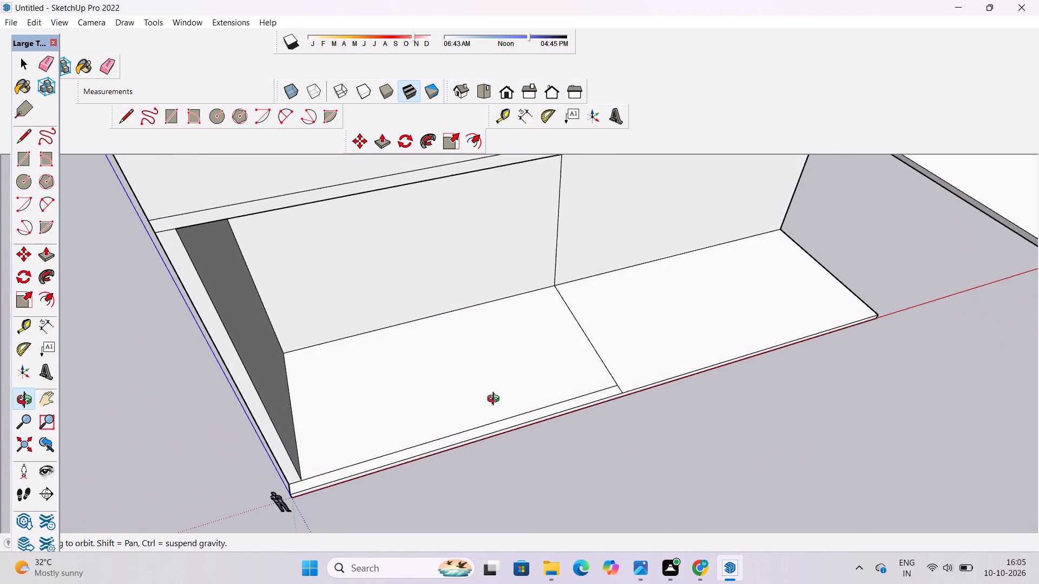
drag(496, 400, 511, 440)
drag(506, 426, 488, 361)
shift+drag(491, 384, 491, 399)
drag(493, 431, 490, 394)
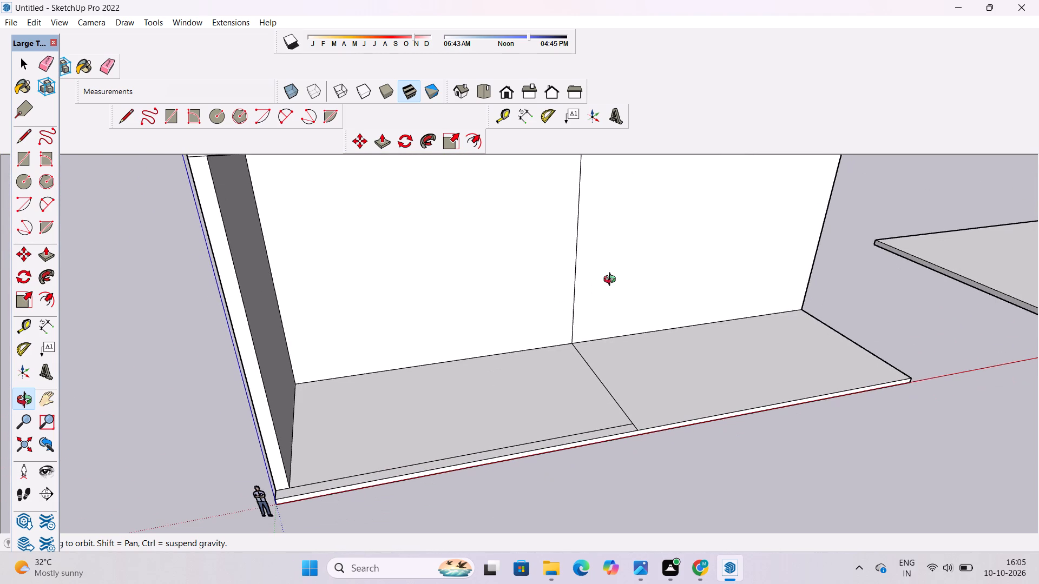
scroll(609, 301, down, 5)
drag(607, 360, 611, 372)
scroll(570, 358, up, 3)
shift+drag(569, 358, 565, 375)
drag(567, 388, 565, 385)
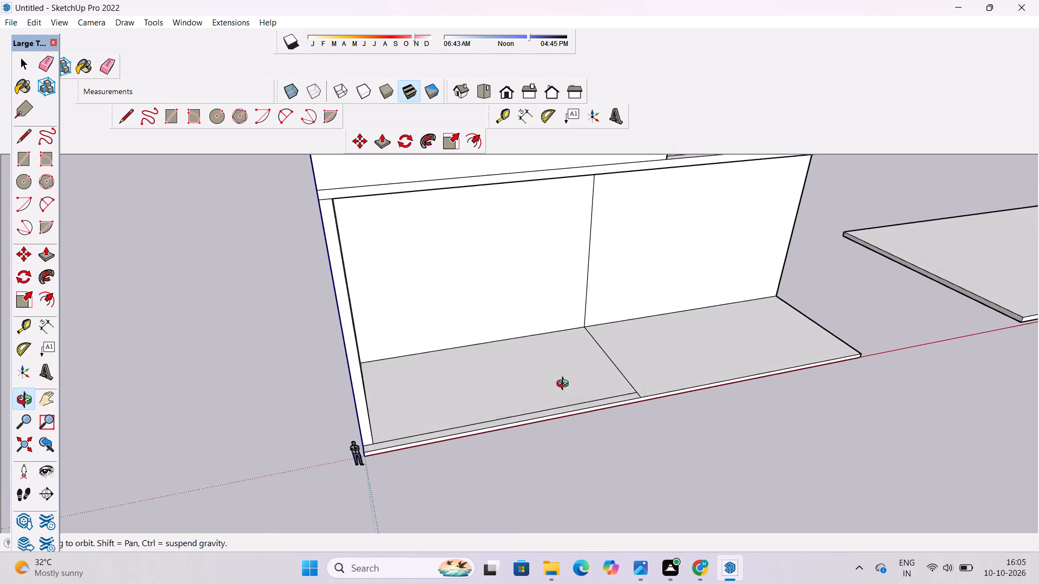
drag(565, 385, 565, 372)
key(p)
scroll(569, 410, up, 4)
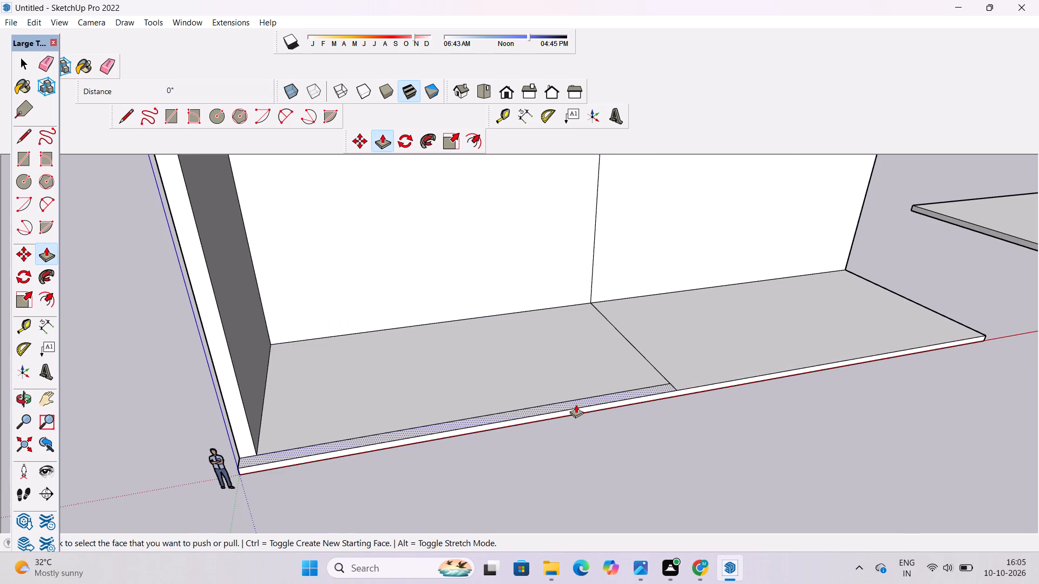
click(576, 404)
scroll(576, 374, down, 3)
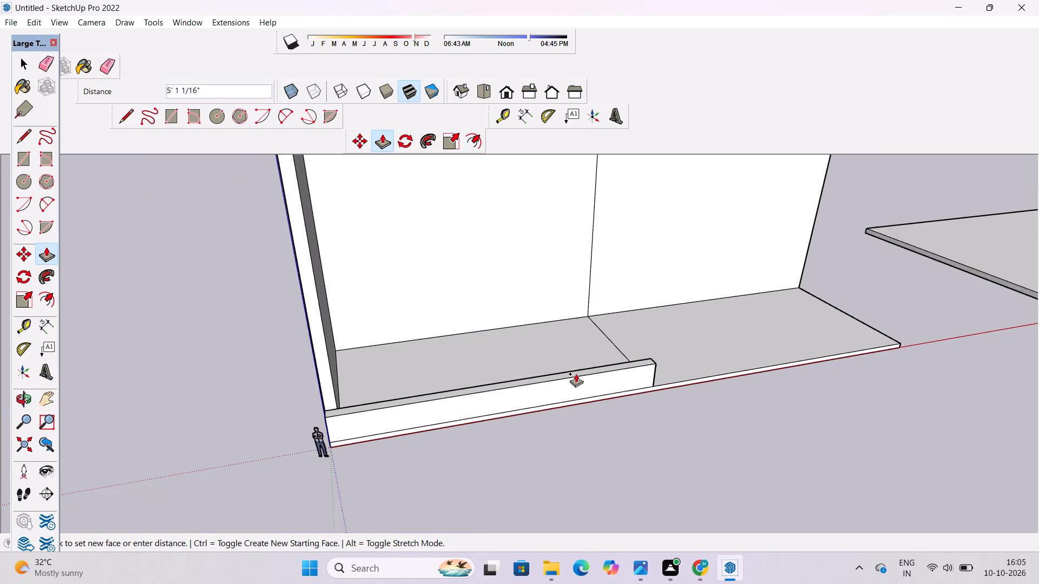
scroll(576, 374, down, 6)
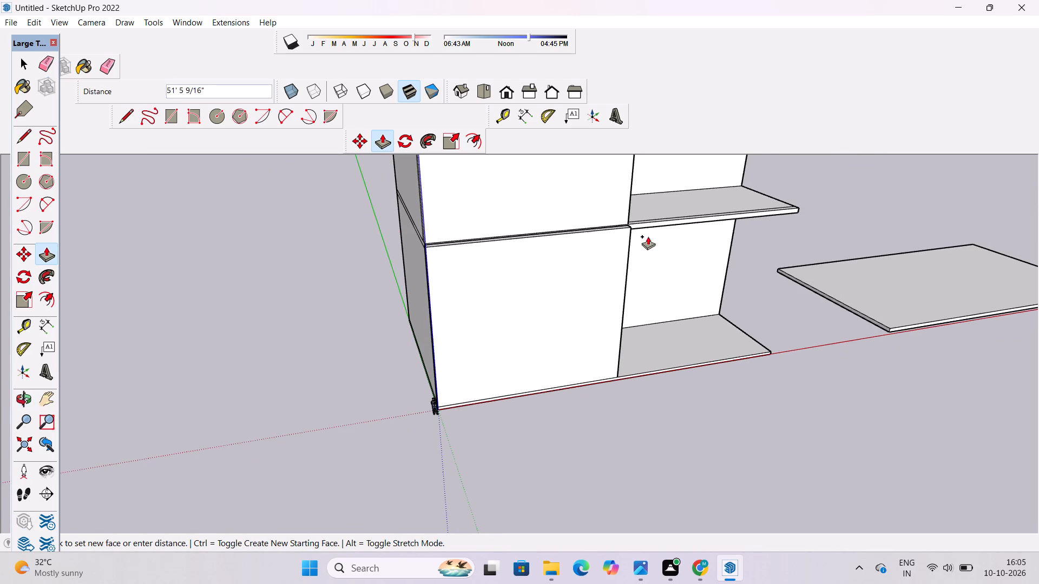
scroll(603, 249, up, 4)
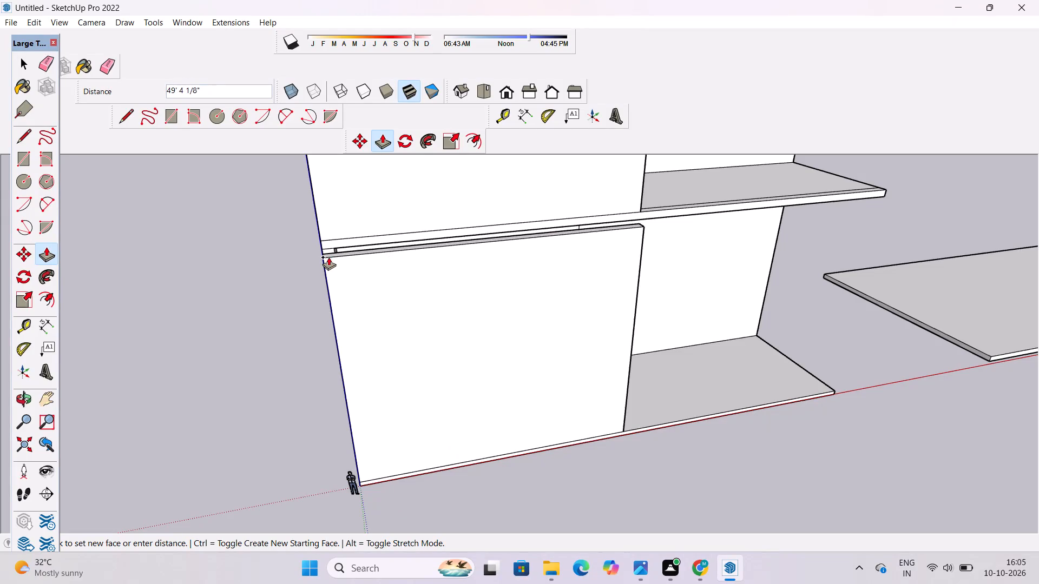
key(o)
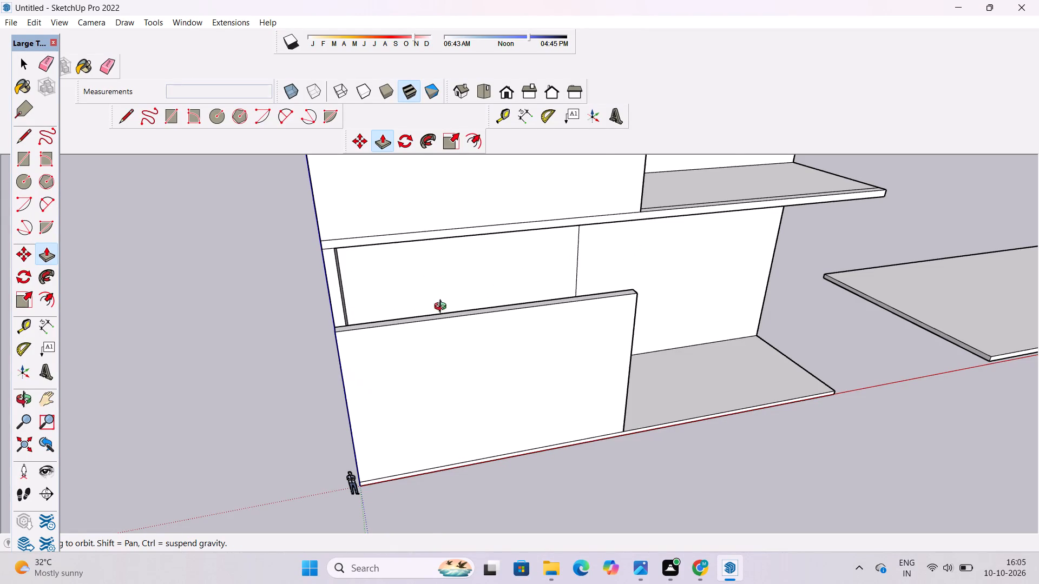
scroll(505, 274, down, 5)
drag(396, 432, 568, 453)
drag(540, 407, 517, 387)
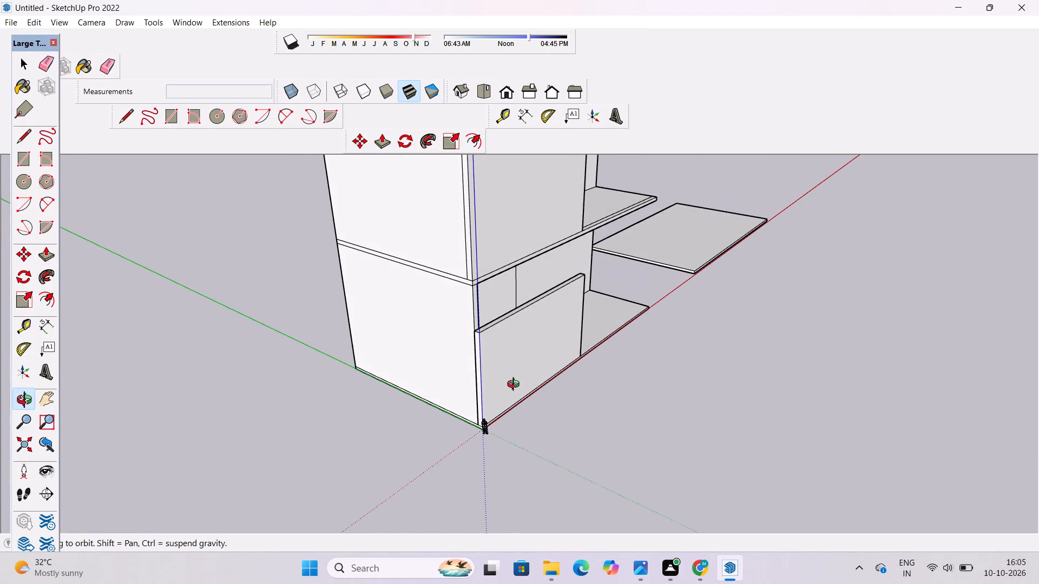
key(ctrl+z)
Place a guide on the ground floor 2' inside the front strip's inner edge.
scroll(482, 379, down, 5)
shift+drag(507, 350, 495, 379)
shift+scroll(487, 429, up, 8)
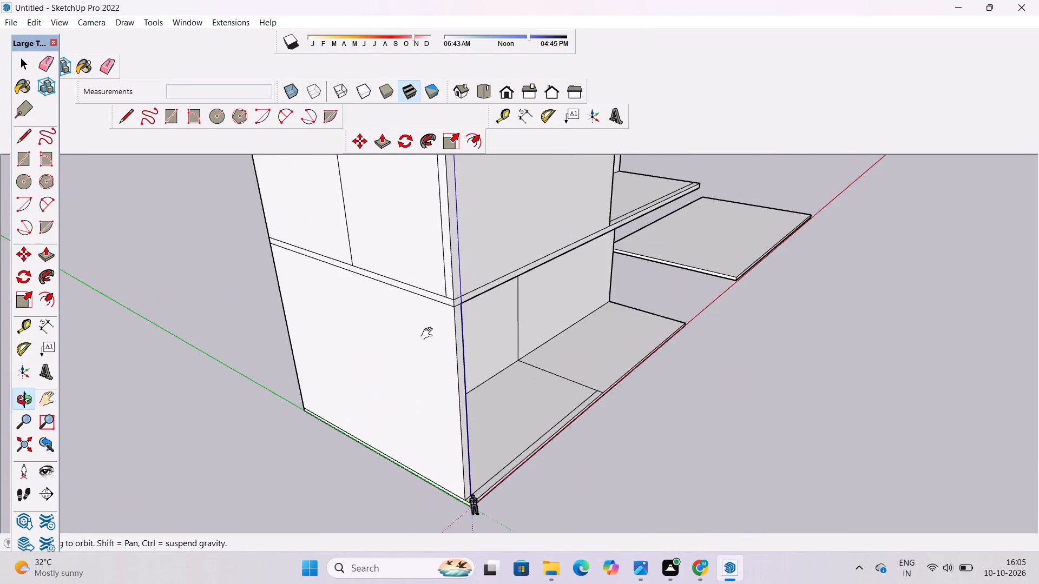
shift+scroll(429, 334, up, 5)
scroll(485, 306, up, 4)
shift+drag(490, 375, 463, 263)
drag(565, 358, 512, 450)
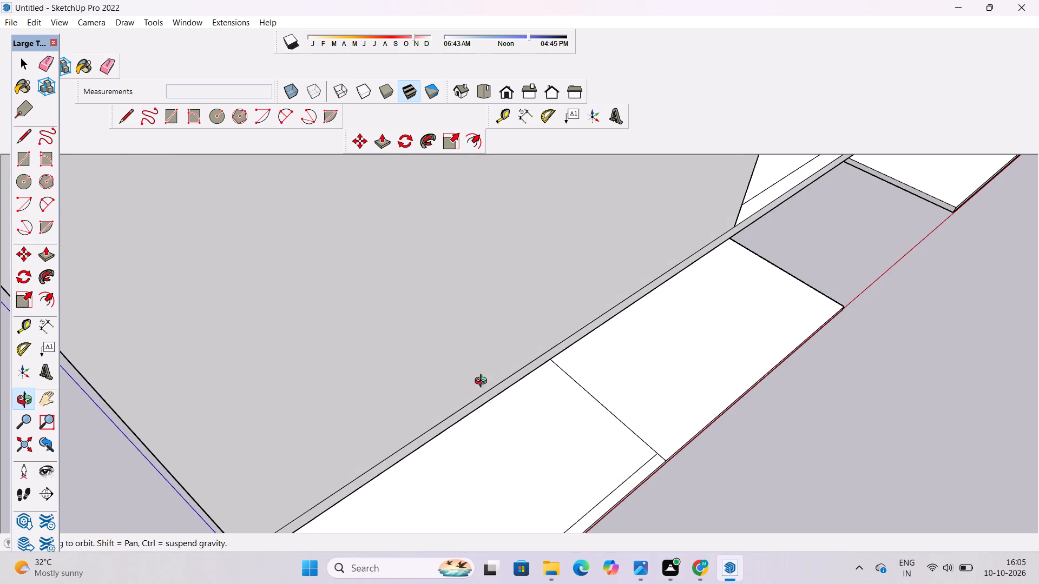
scroll(479, 350, down, 5)
shift+drag(480, 427, 515, 297)
drag(524, 425, 445, 457)
scroll(472, 370, up, 4)
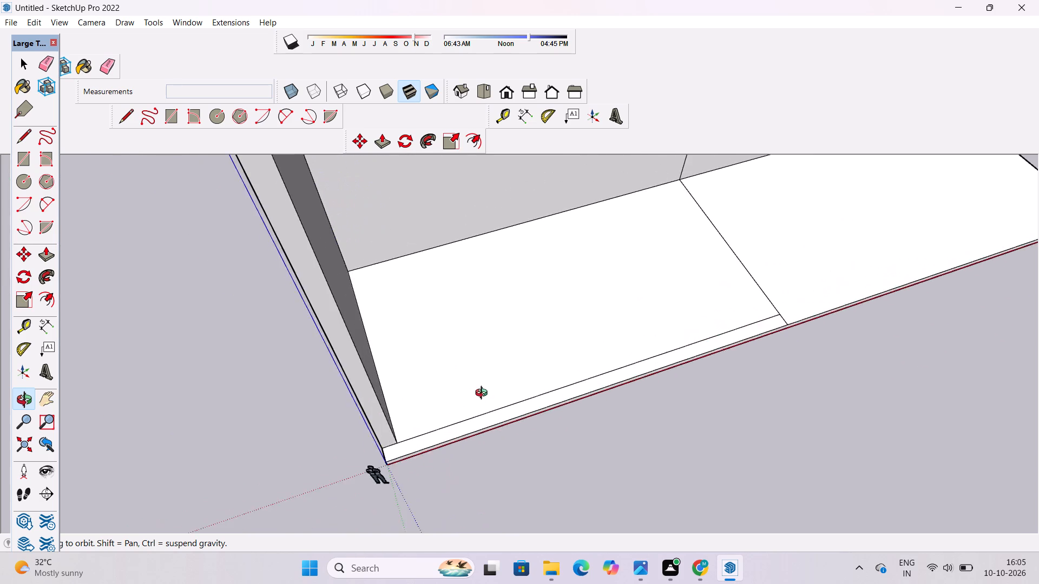
drag(484, 395, 434, 407)
drag(434, 406, 394, 416)
scroll(415, 407, down, 4)
shift+drag(456, 407, 436, 416)
shift+scroll(437, 420, up, 3)
shift+drag(437, 420, 413, 427)
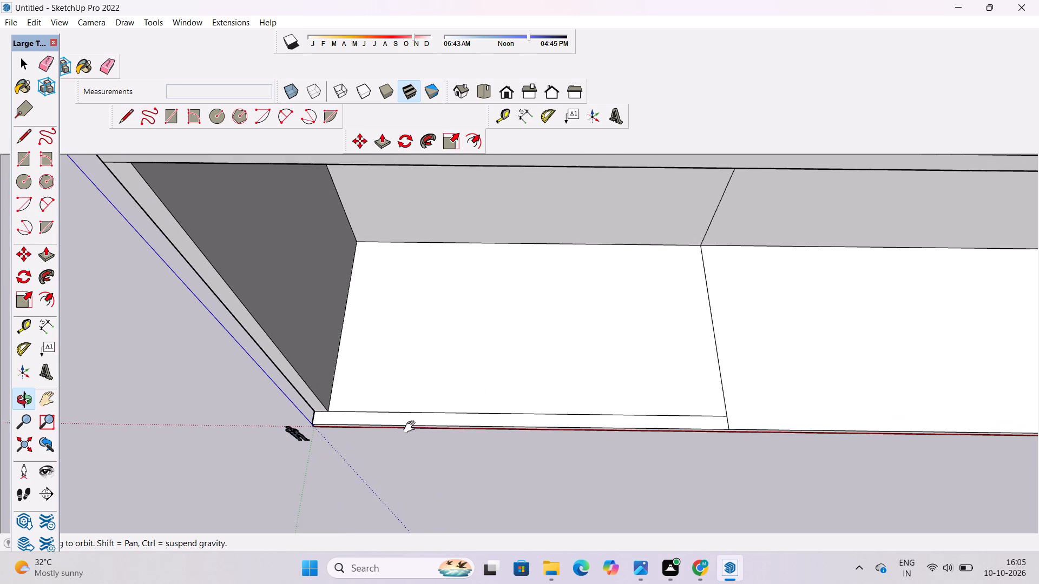
key(t)
click(522, 417)
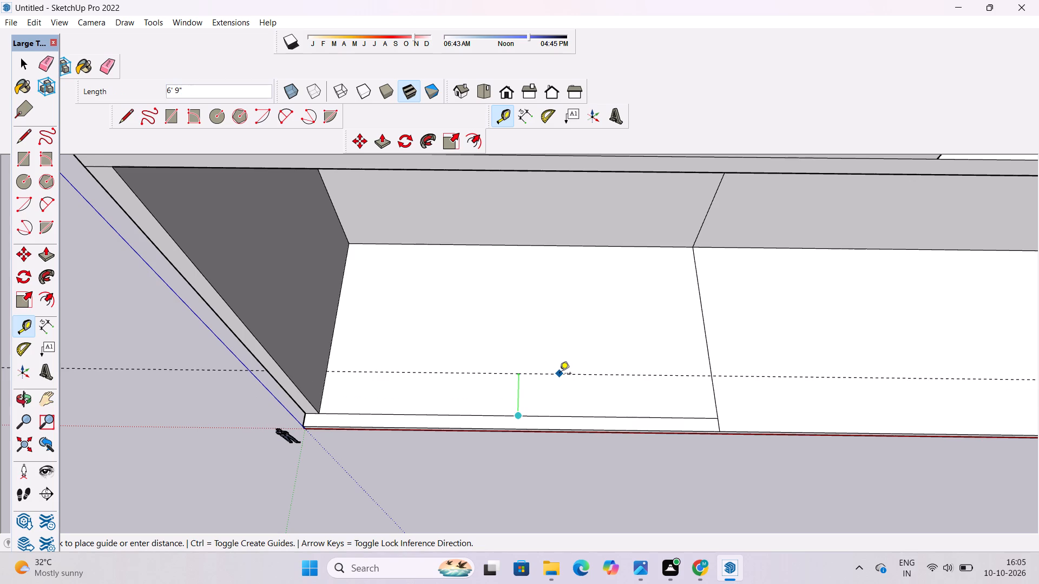
text(2')
key(Return)
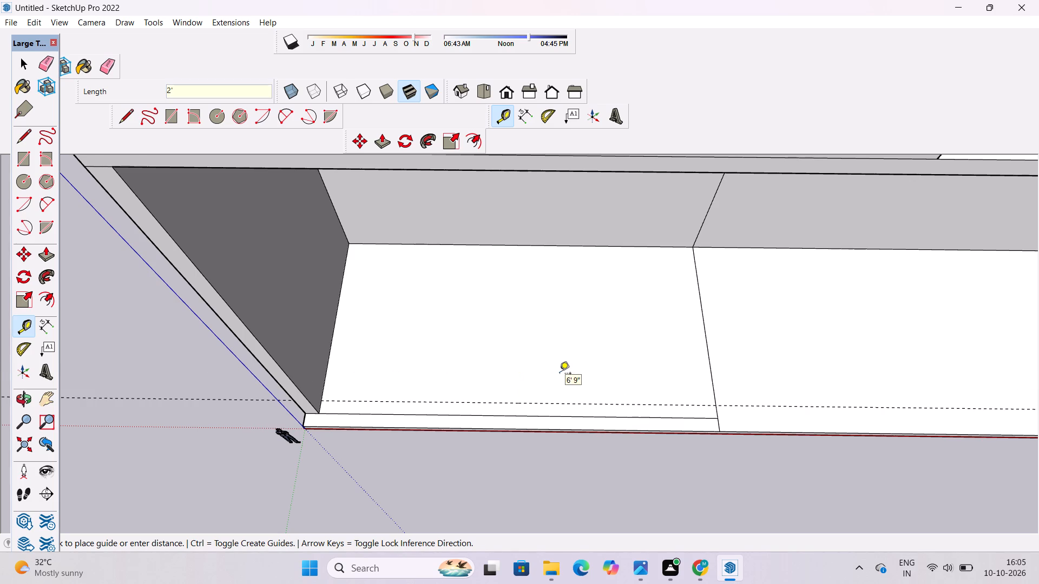
Draw a 58' line along the guide from the origin-end side wall to the ground floor's dividing line, and erase the guide.
key(l)
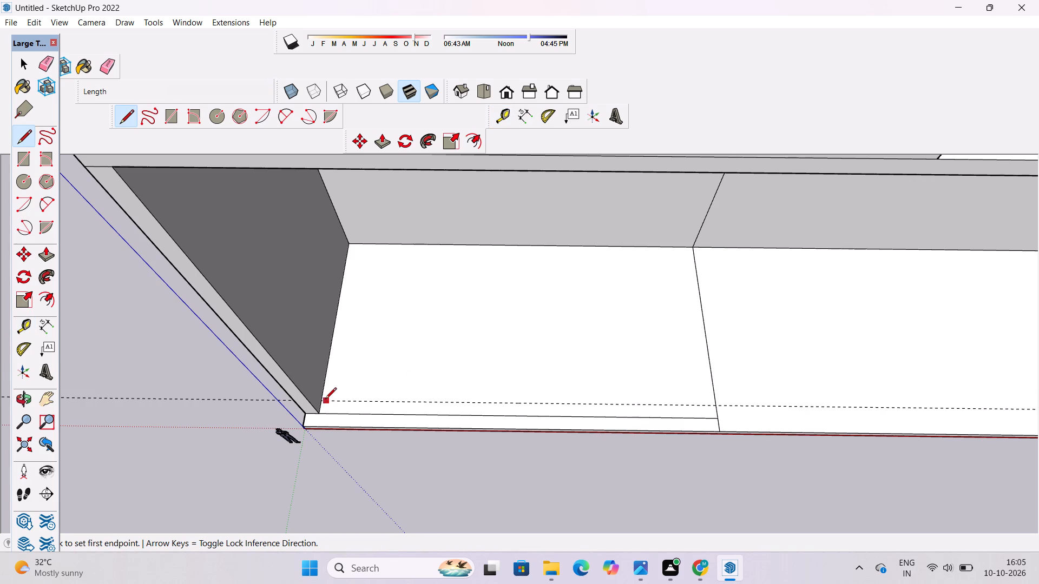
click(325, 400)
click(714, 407)
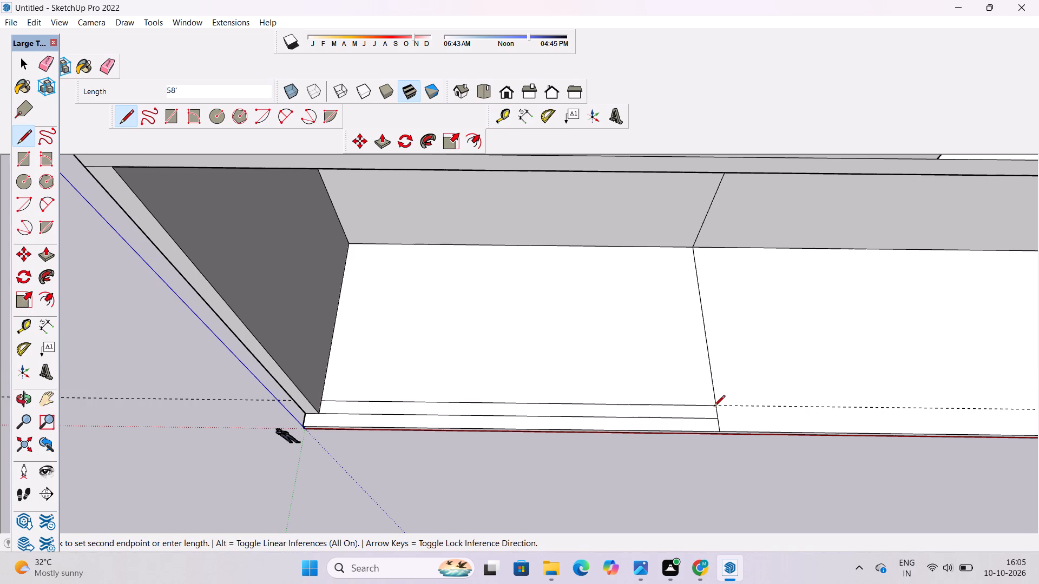
key(e)
drag(217, 387, 219, 410)
key(space)
key(o)
scroll(347, 404, down, 5)
drag(391, 467, 567, 314)
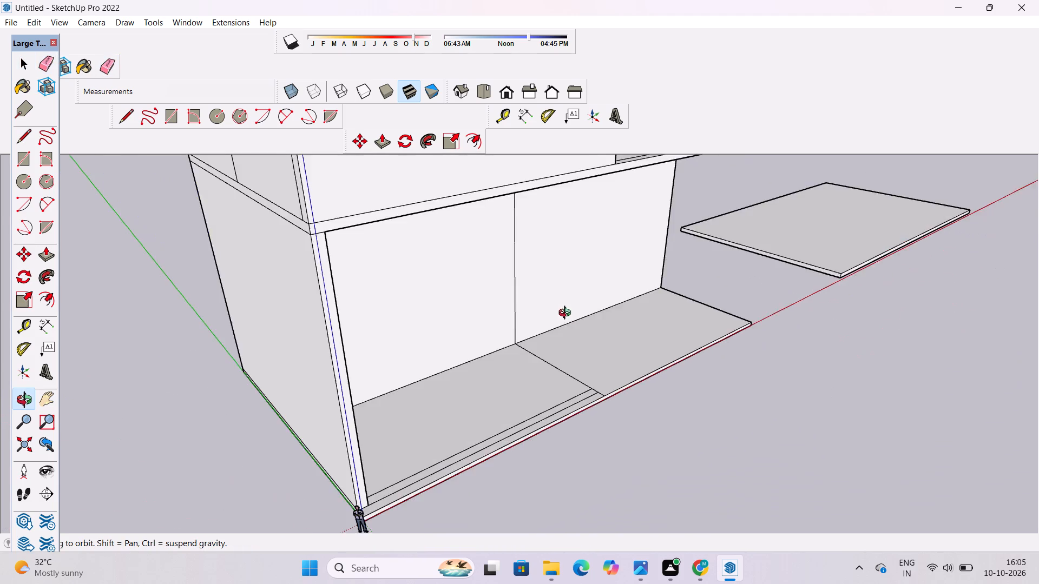
Push/Pull the ground floor's 2' strip, set back behind the front strip, up to the underside of the upper floor slab.
drag(567, 314, 568, 313)
shift+drag(524, 404, 509, 423)
drag(462, 446, 409, 516)
shift+drag(405, 502, 363, 475)
scroll(383, 455, up, 3)
shift+drag(383, 455, 385, 465)
drag(385, 465, 385, 460)
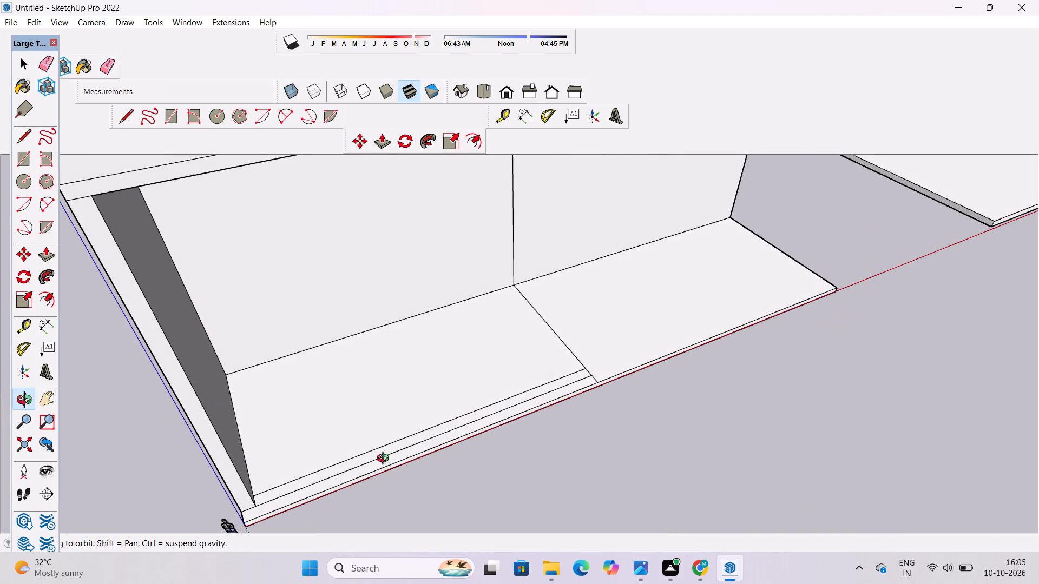
drag(385, 460, 385, 447)
key(p)
scroll(411, 428, up, 2)
click(416, 437)
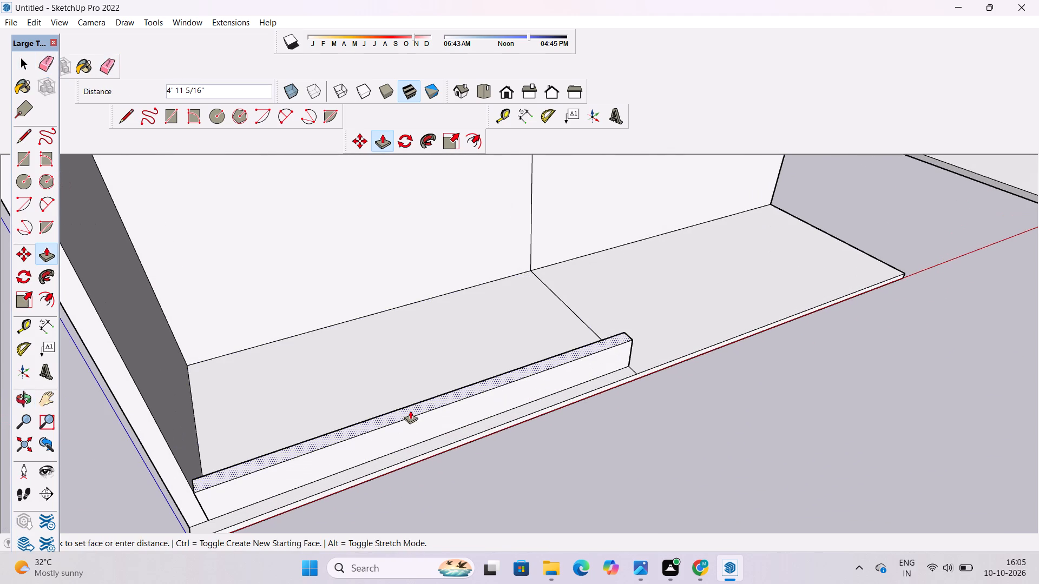
scroll(410, 410, down, 10)
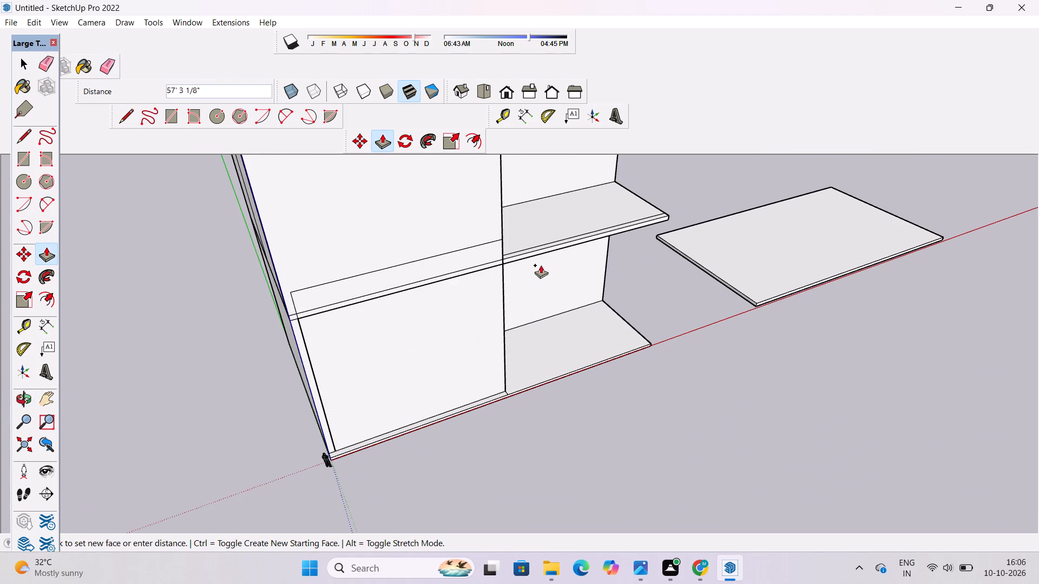
click(503, 266)
key(space)
Examine the raised ground-floor front wall, the open bays of both storeys and the roof slab from several angles.
key(o)
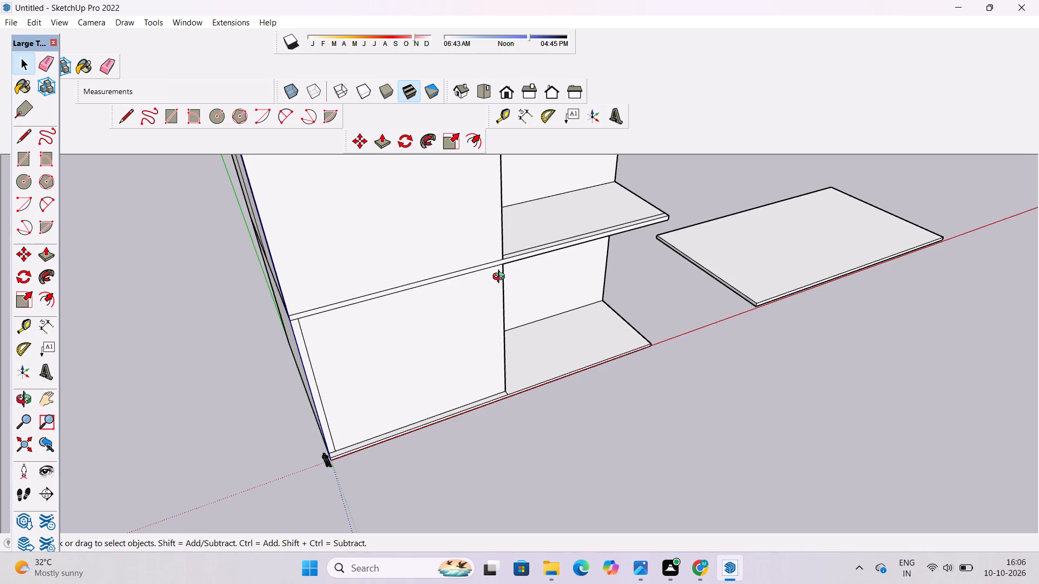
scroll(499, 282, down, 5)
drag(528, 360, 381, 291)
scroll(430, 328, up, 3)
shift+drag(443, 297, 371, 339)
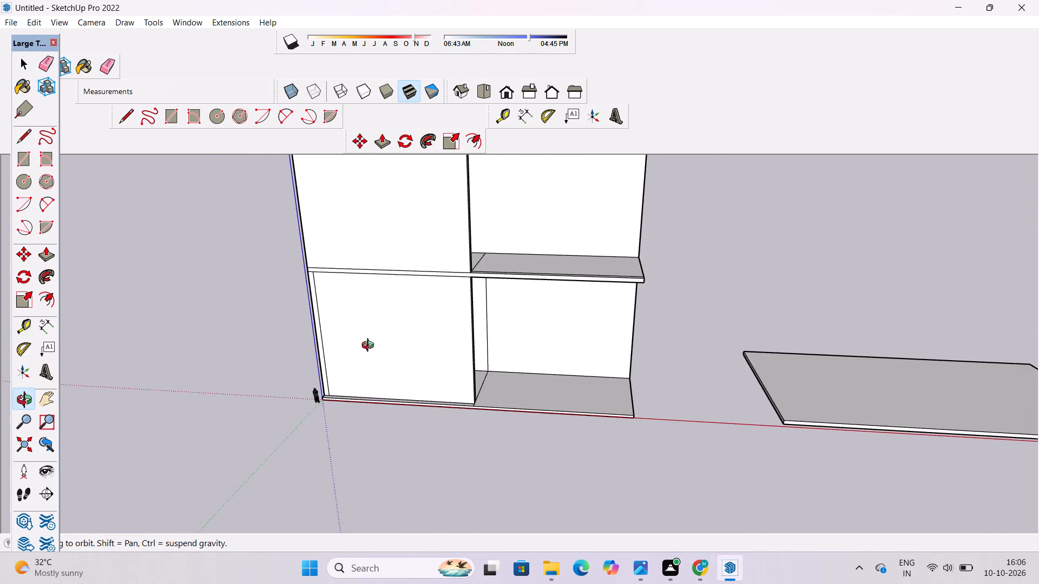
drag(397, 364, 457, 402)
scroll(471, 415, up, 4)
shift+drag(471, 416, 464, 376)
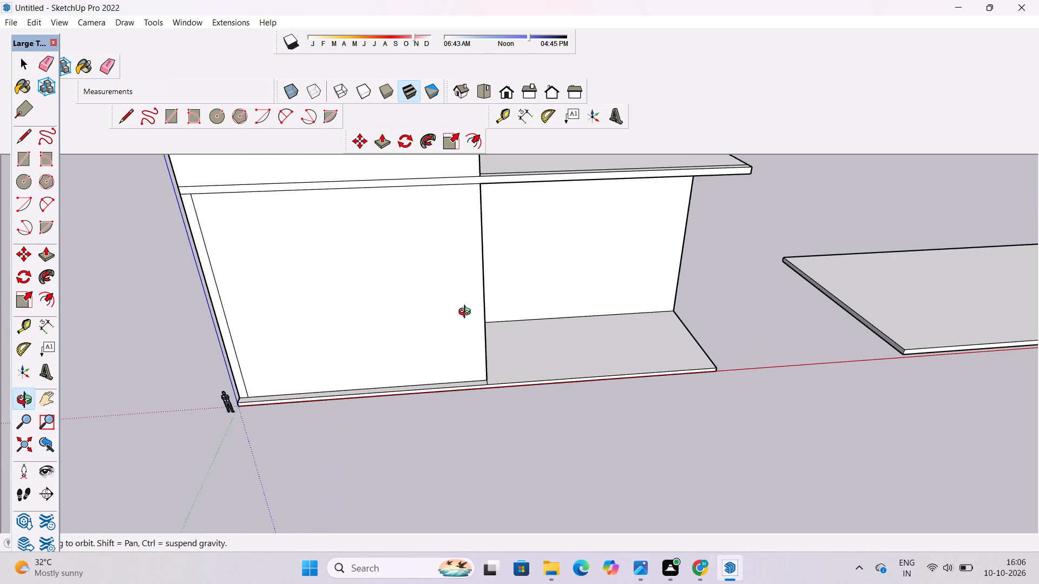
scroll(467, 313, down, 3)
shift+drag(468, 313, 477, 358)
drag(495, 395, 482, 335)
scroll(481, 330, down, 3)
shift+drag(504, 330, 450, 353)
scroll(459, 360, up, 3)
drag(462, 357, 400, 381)
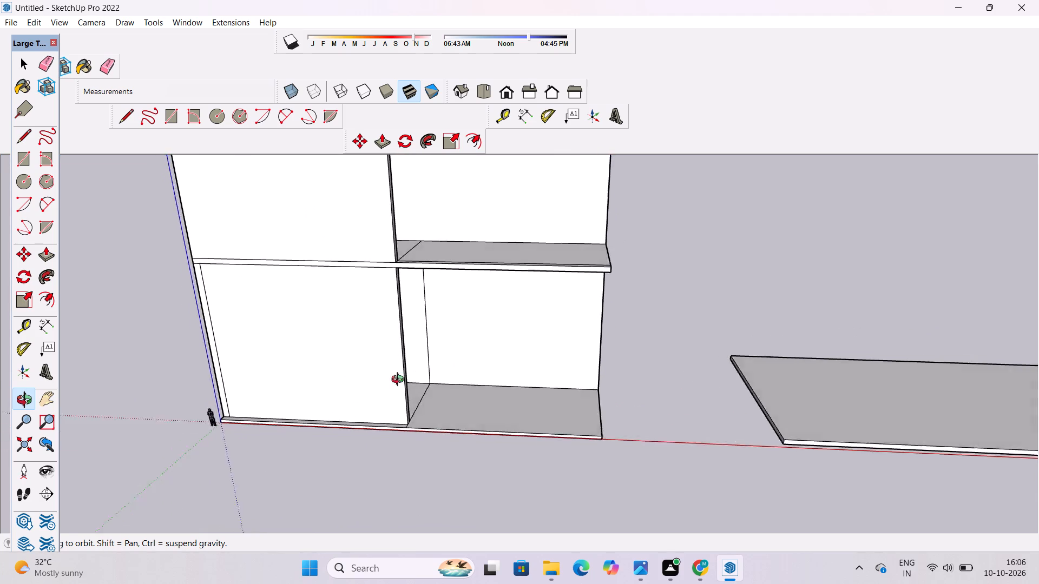
drag(400, 381, 478, 383)
scroll(528, 322, down, 3)
scroll(328, 289, down, 6)
shift+drag(373, 261, 379, 312)
shift+drag(383, 324, 397, 370)
scroll(389, 288, up, 3)
drag(401, 332, 402, 339)
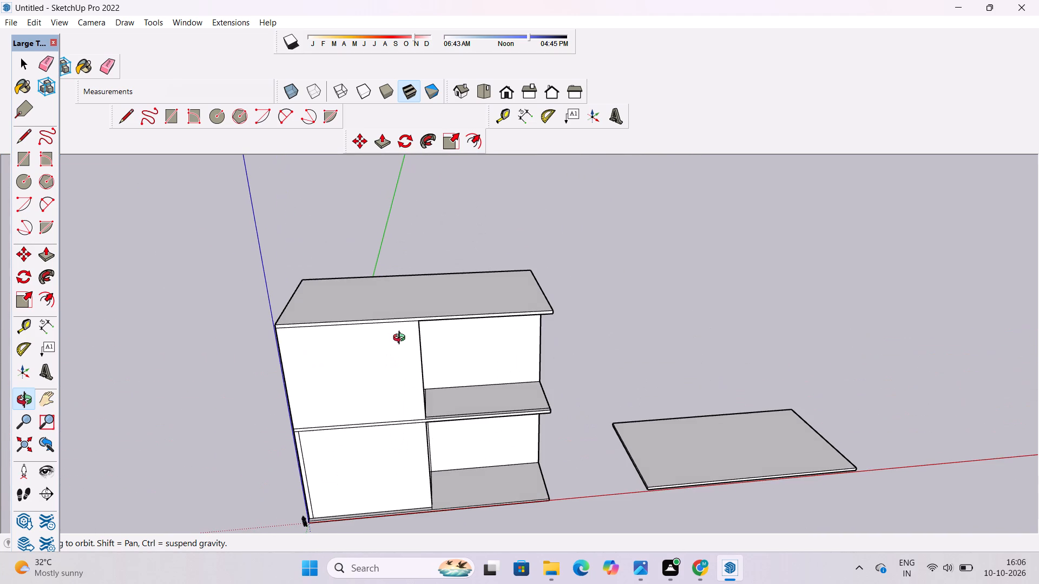
scroll(403, 340, up, 1)
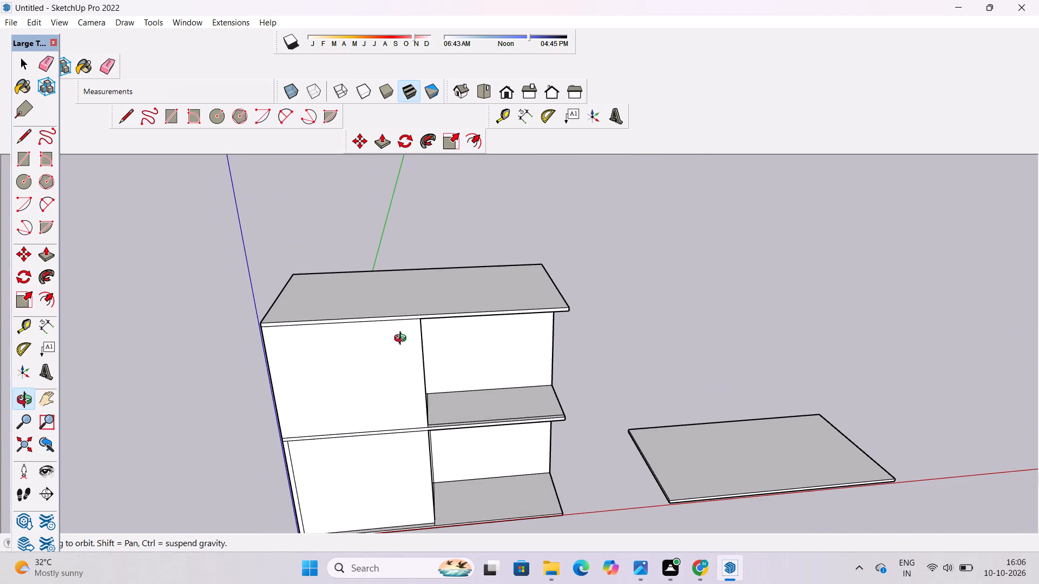
scroll(511, 319, down, 4)
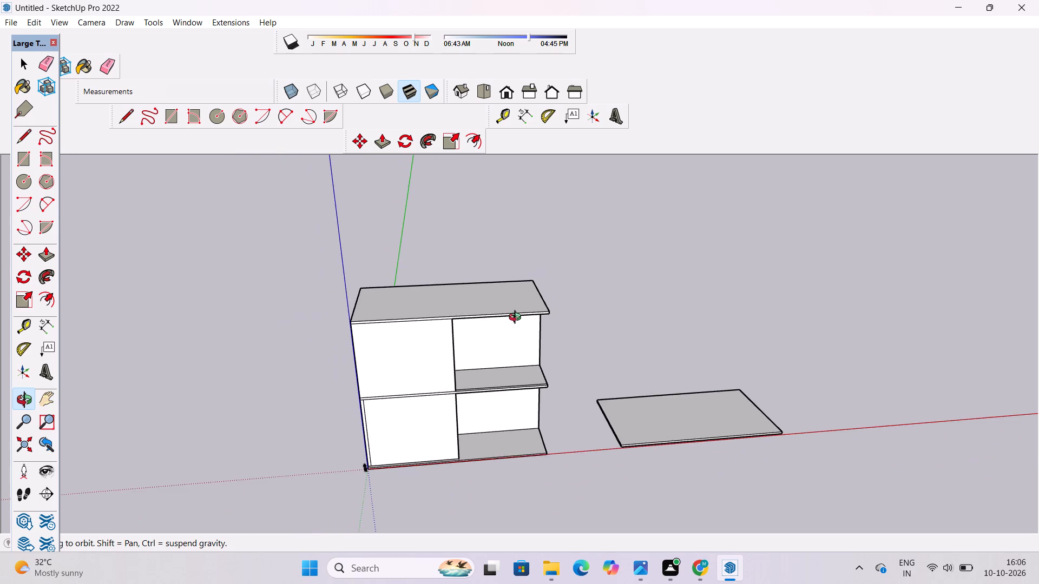
drag(516, 317, 505, 448)
scroll(393, 316, up, 4)
shift+drag(392, 320, 429, 333)
drag(414, 368, 420, 334)
shift+drag(421, 335, 490, 330)
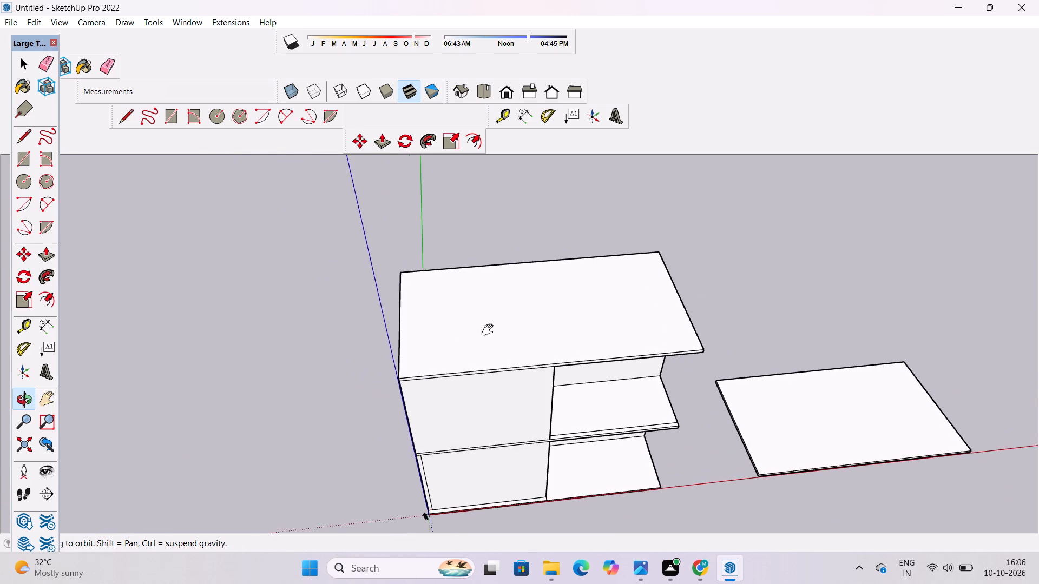
shift+drag(490, 330, 475, 370)
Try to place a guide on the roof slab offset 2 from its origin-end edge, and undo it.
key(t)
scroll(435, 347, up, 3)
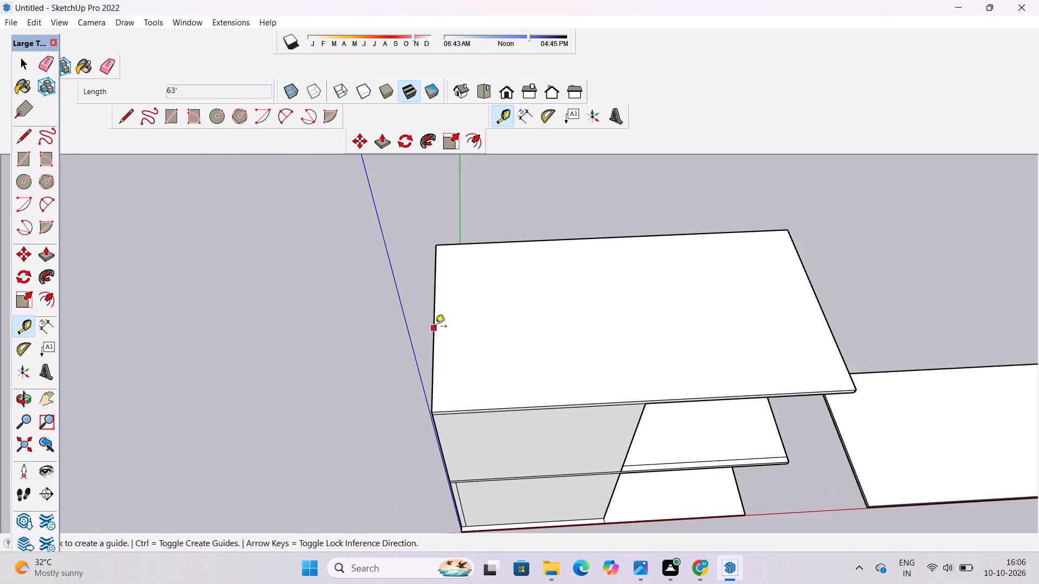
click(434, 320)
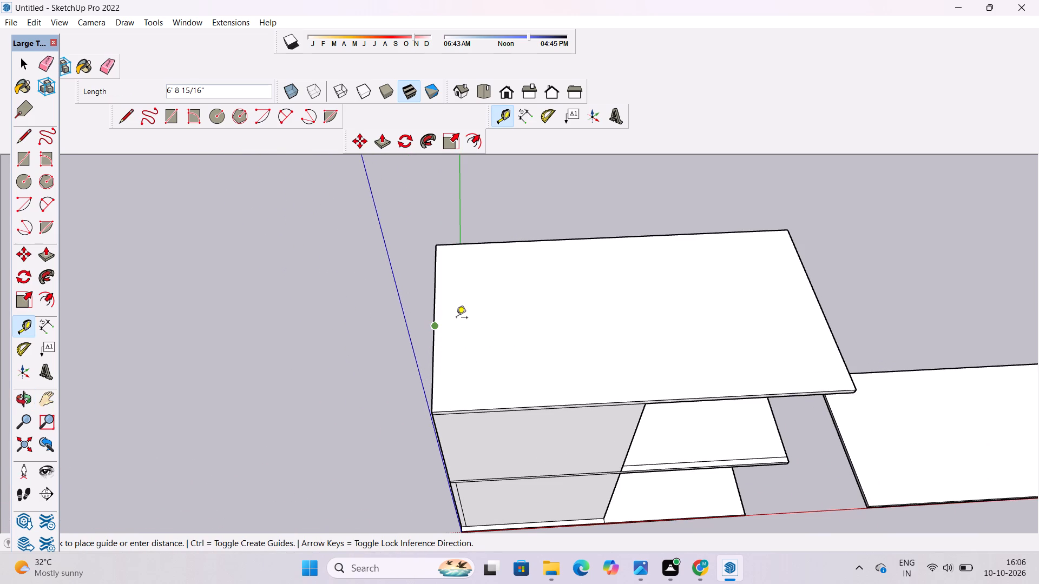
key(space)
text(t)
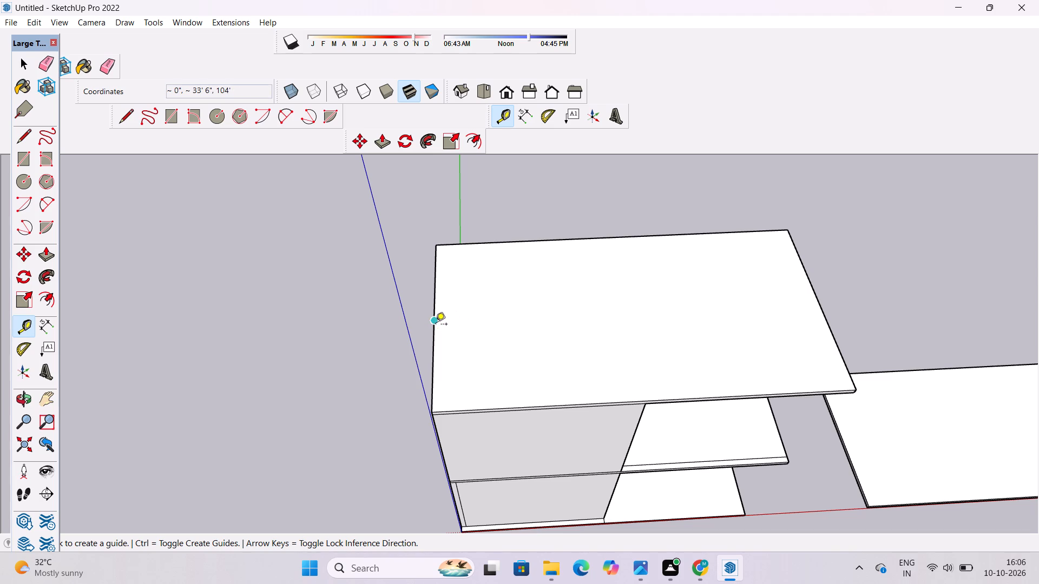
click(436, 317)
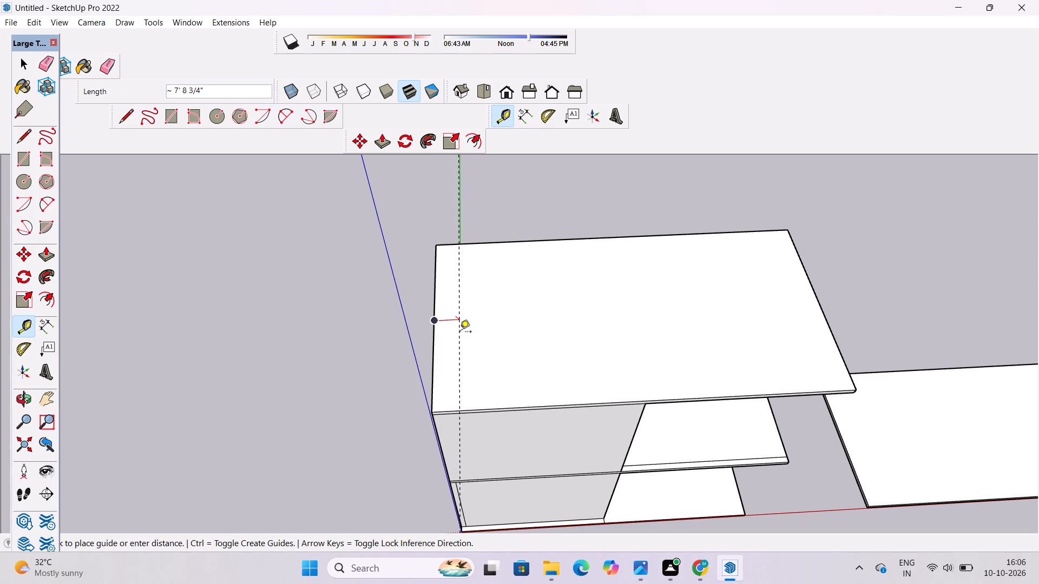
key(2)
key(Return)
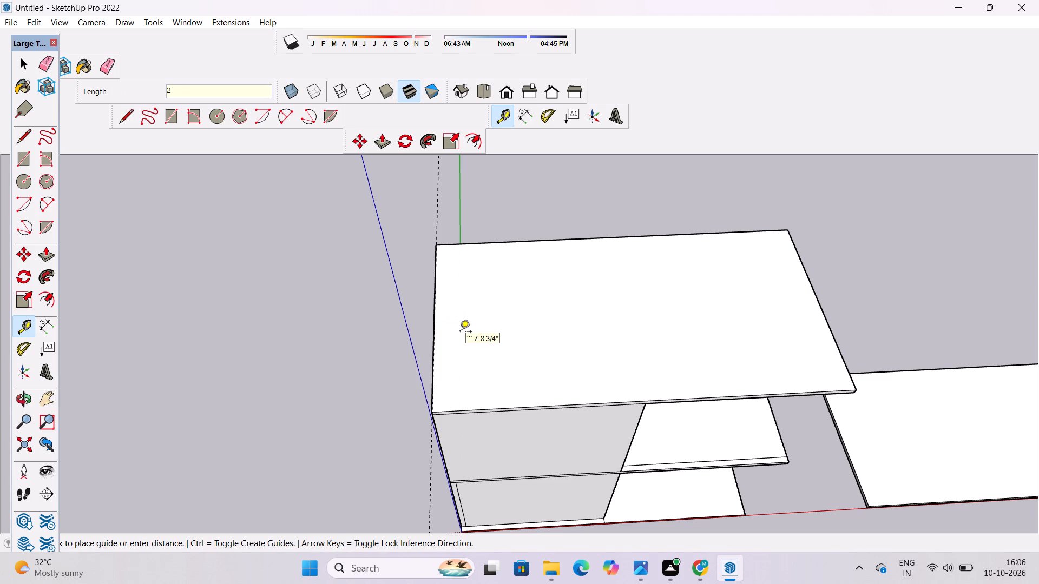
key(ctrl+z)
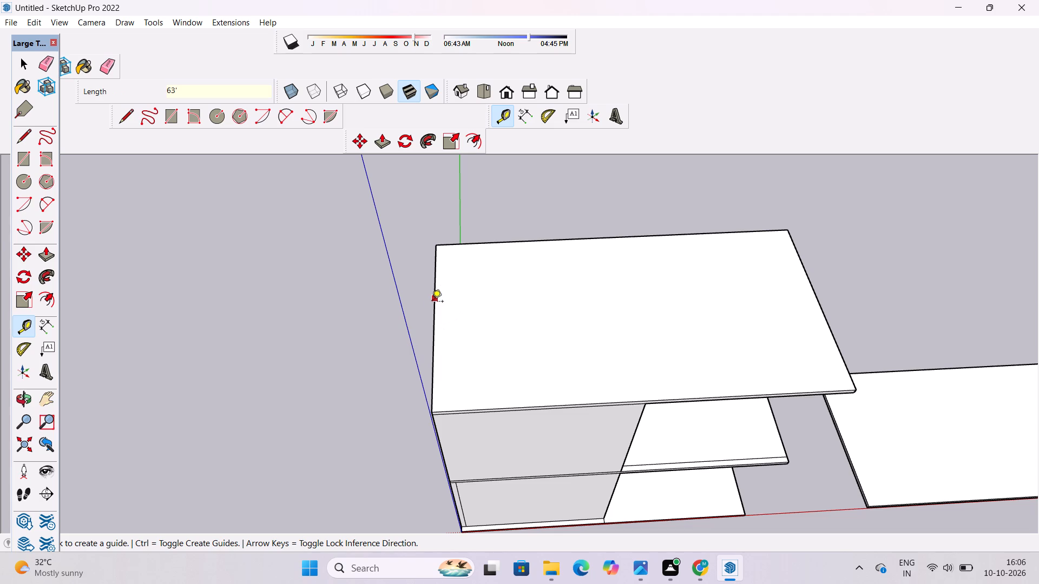
Place guides on the roof slab 2' inside its origin-end edge and 2' inside its front edge.
click(433, 322)
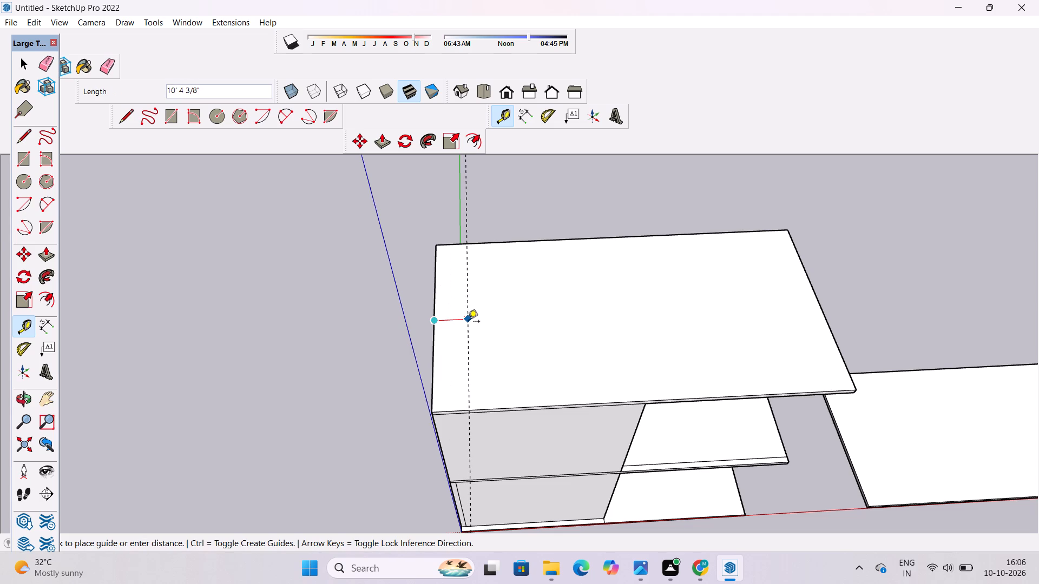
text(2')
key(Return)
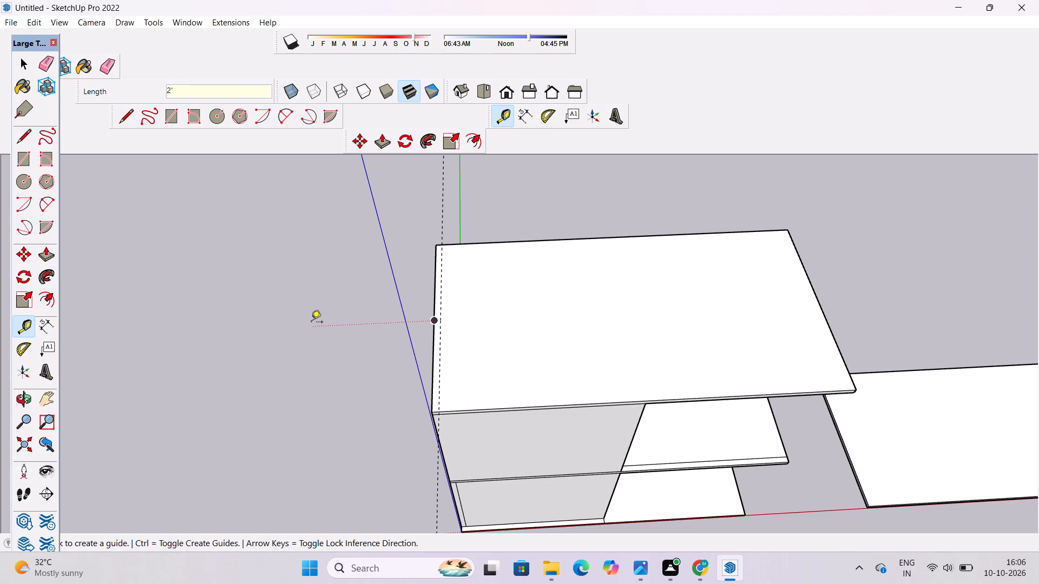
scroll(308, 343, down, 4)
scroll(410, 392, up, 2)
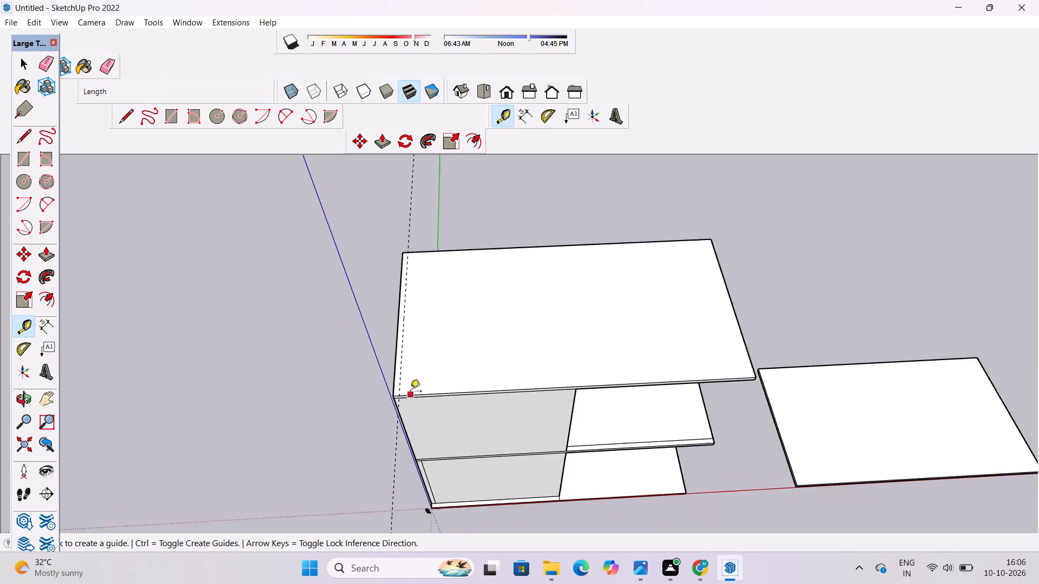
scroll(410, 392, up, 5)
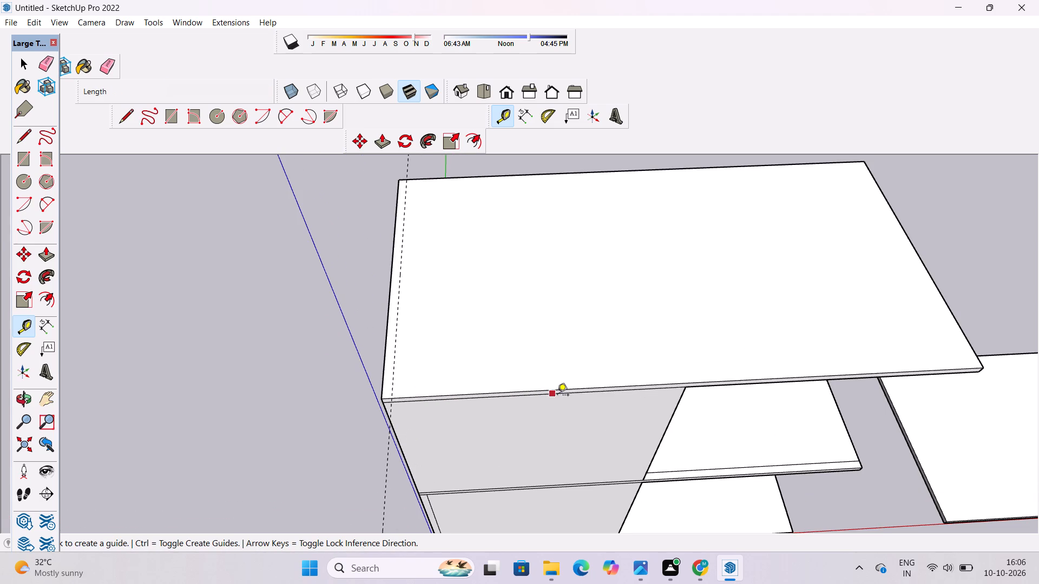
click(579, 391)
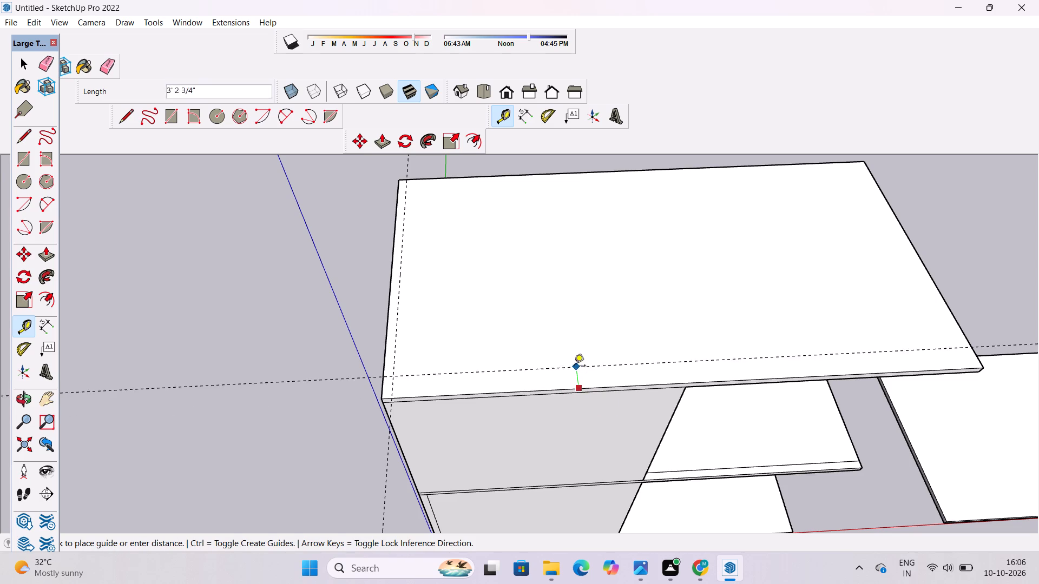
text(2')
key(Return)
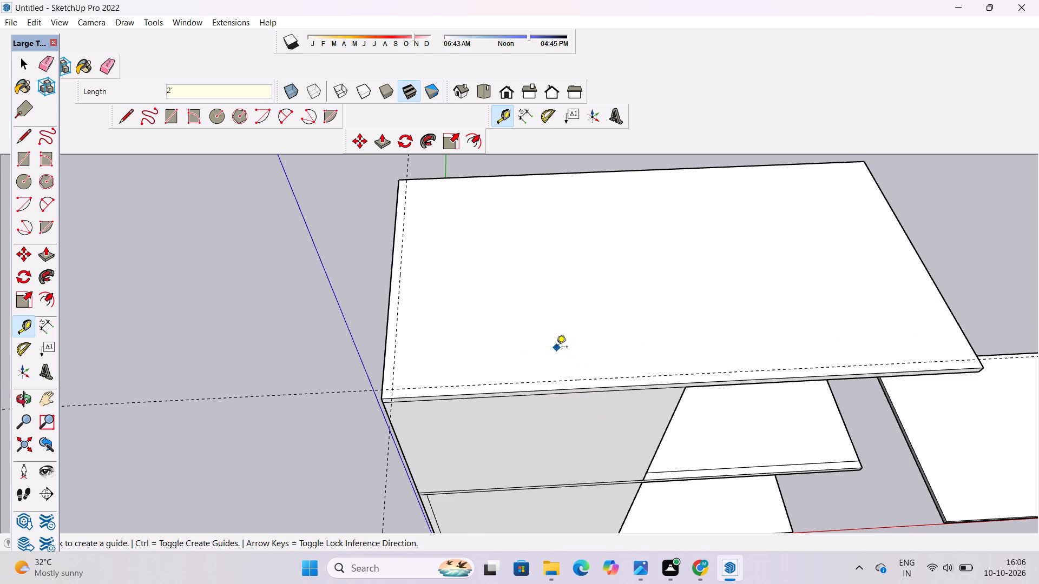
Place guides on the roof slab 2' inside its rear edge and 2' inside the end edge facing the separate slab.
scroll(557, 352, down, 3)
scroll(549, 376, up, 5)
scroll(480, 388, down, 5)
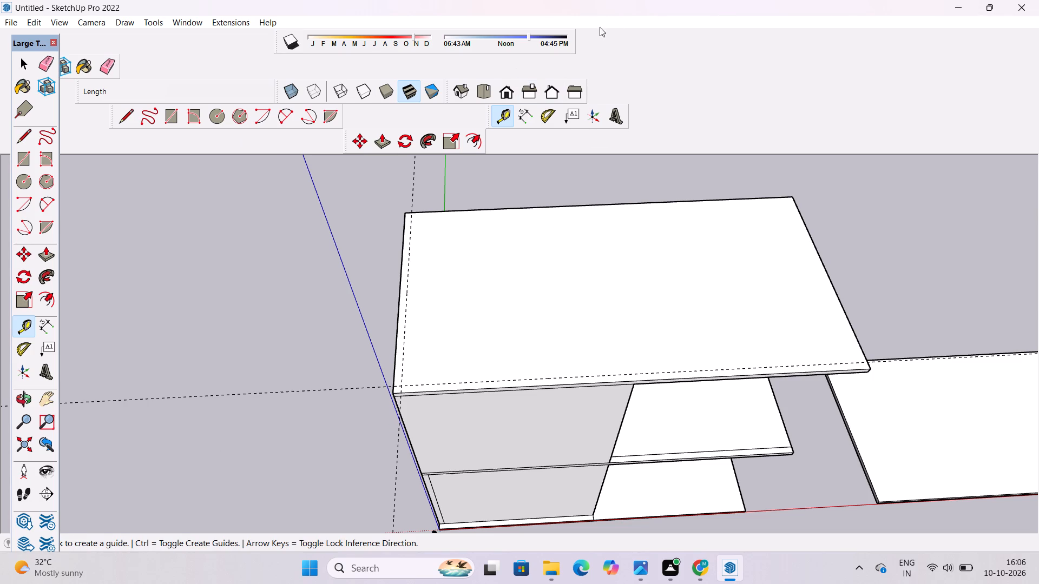
click(665, 202)
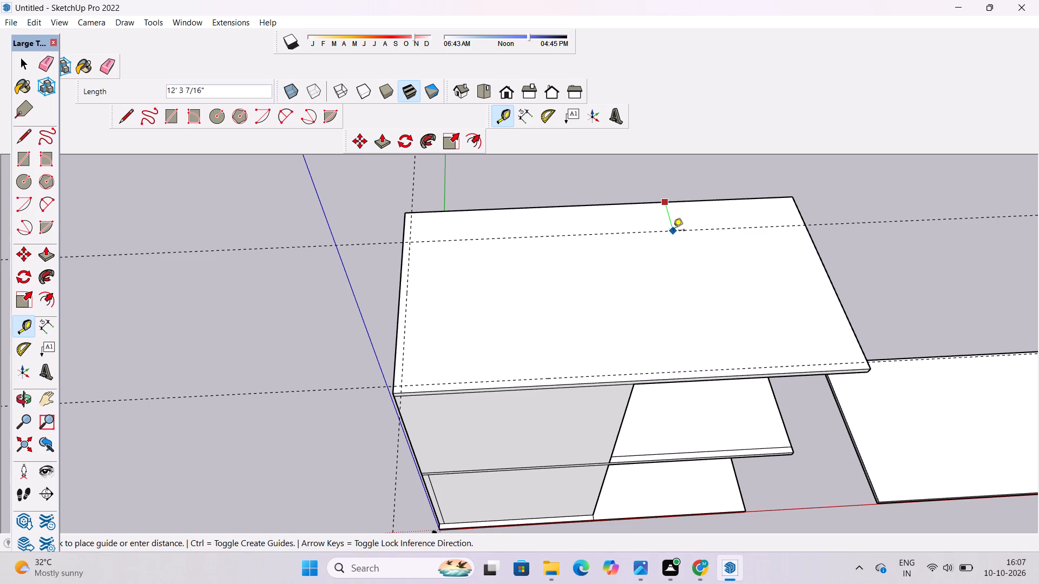
text(2')
key(Return)
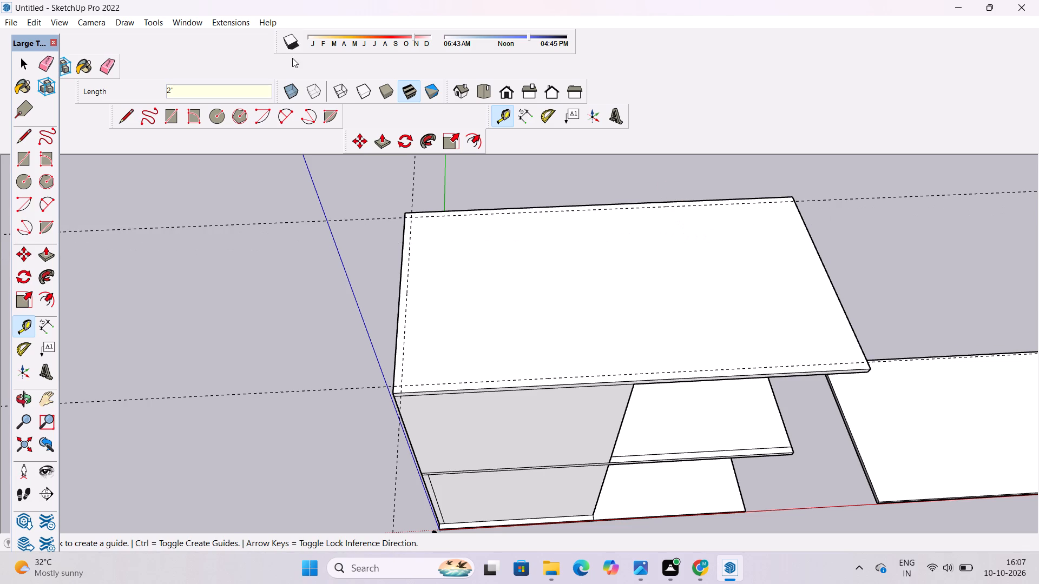
scroll(255, 61, down, 4)
scroll(820, 327, up, 10)
click(845, 249)
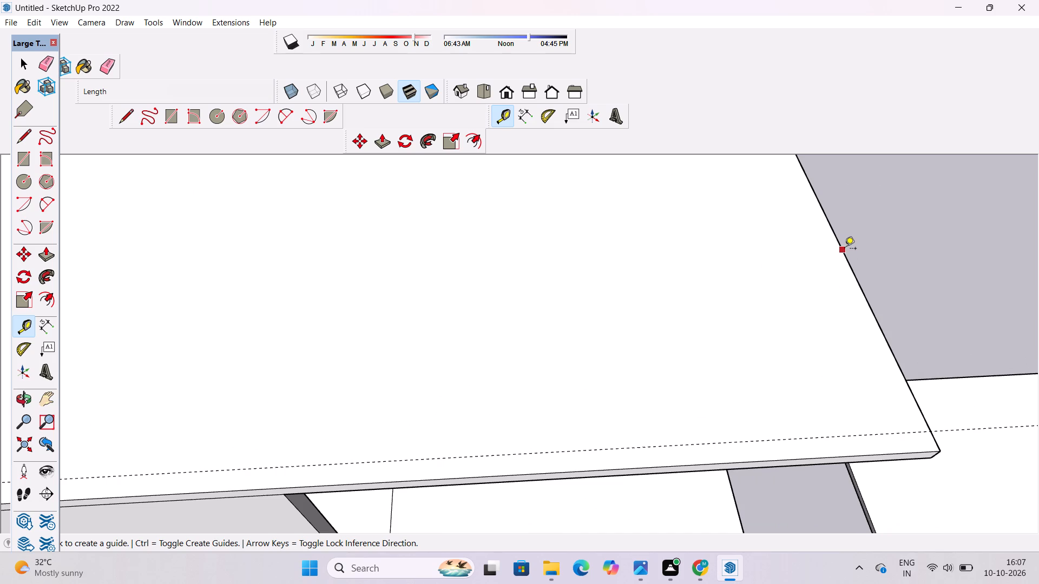
text(2')
key(Return)
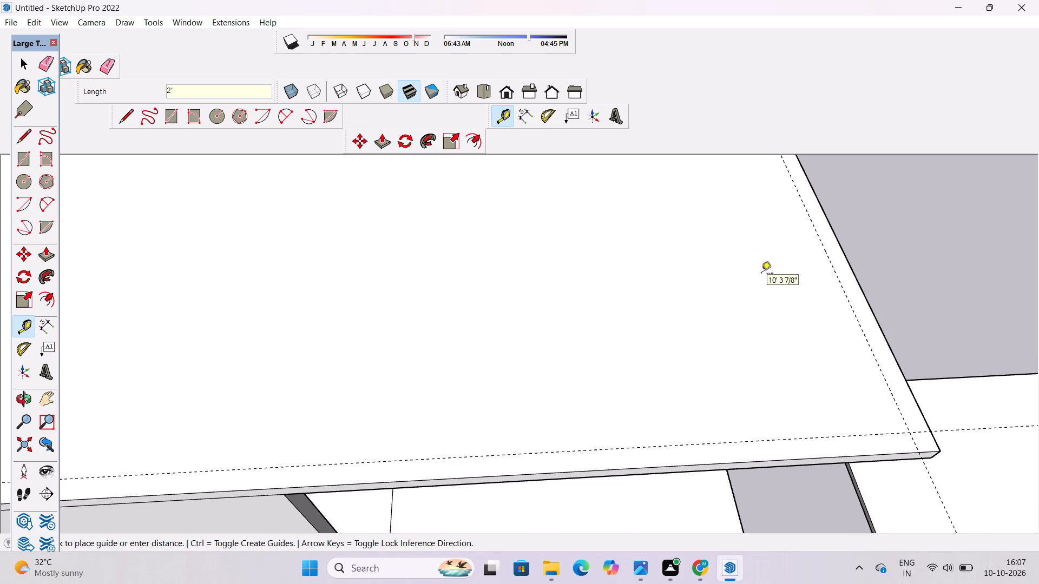
Examine the roof slab and the guides along its four edges, together with the storeys below.
scroll(658, 292, down, 5)
scroll(531, 366, down, 5)
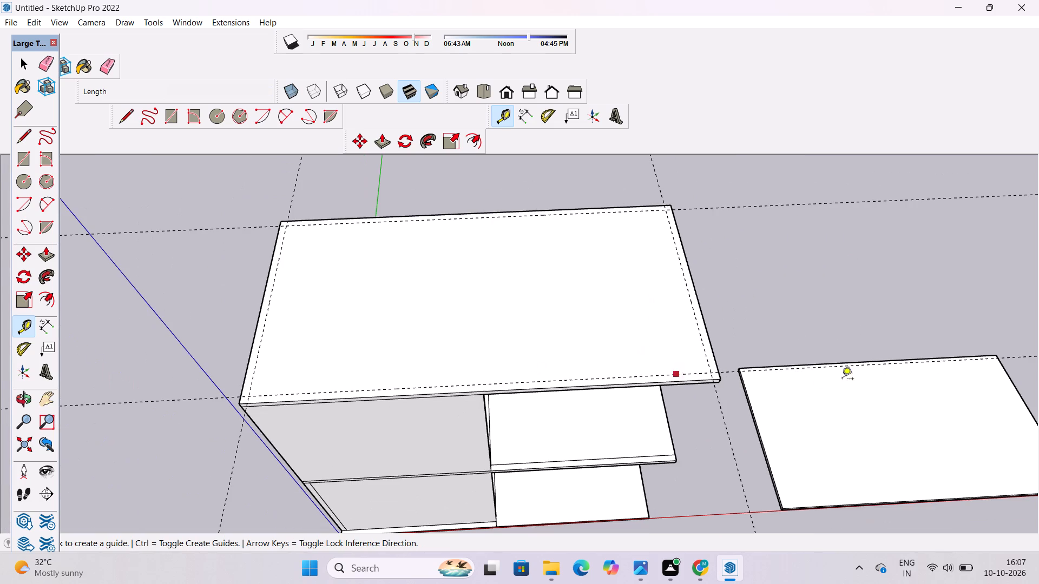
key(space)
key(o)
scroll(263, 334, up, 4)
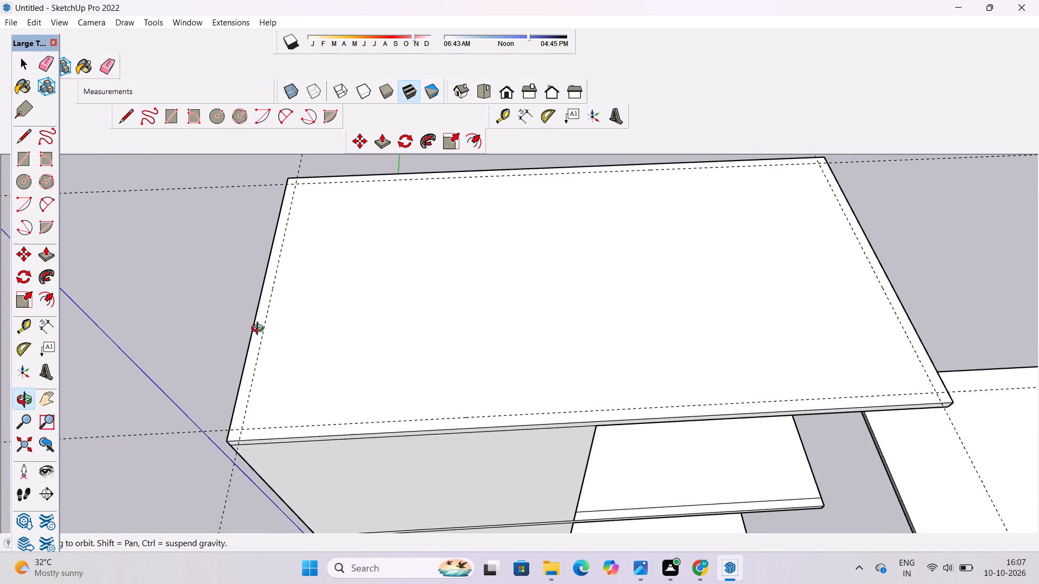
drag(254, 328, 489, 350)
scroll(505, 307, down, 4)
shift+drag(738, 301, 469, 294)
shift+drag(468, 293, 589, 310)
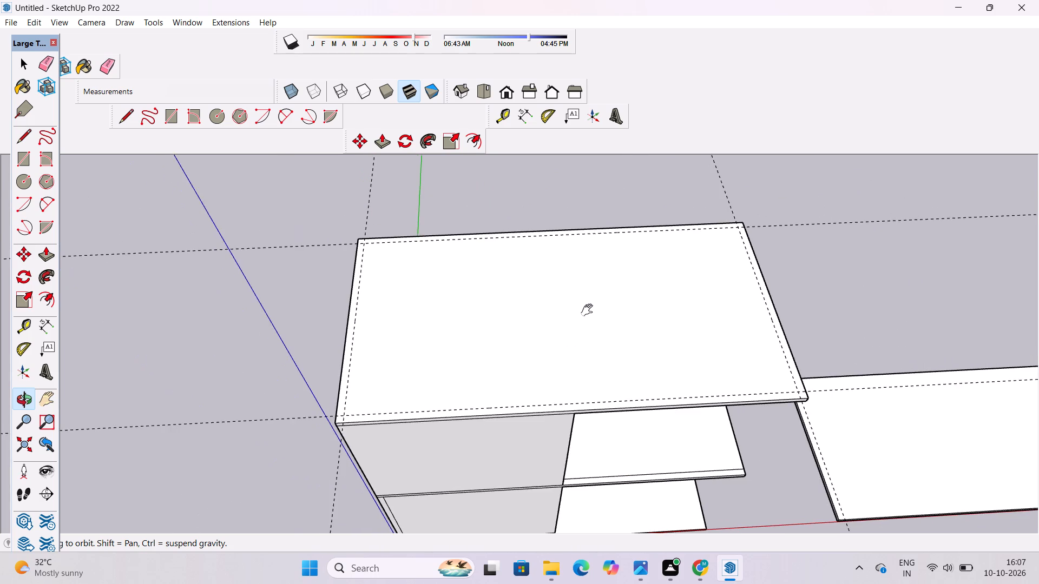
shift+drag(576, 314, 578, 282)
shift+scroll(578, 282, down, 5)
shift+drag(578, 282, 575, 276)
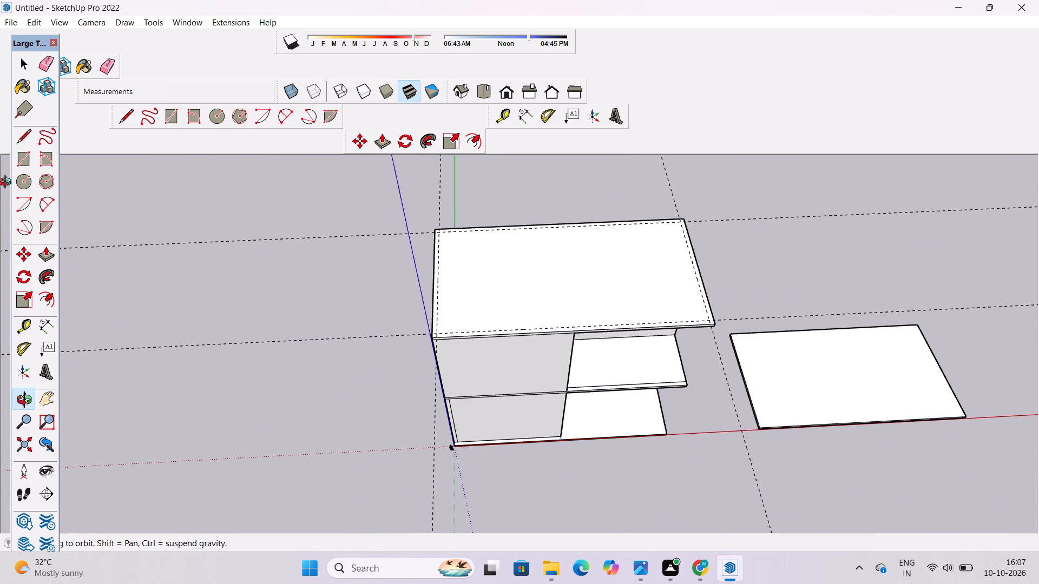
Place a lengthwise guide through the middle of the roof slab, 29' 6" from the front guide.
click(24, 322)
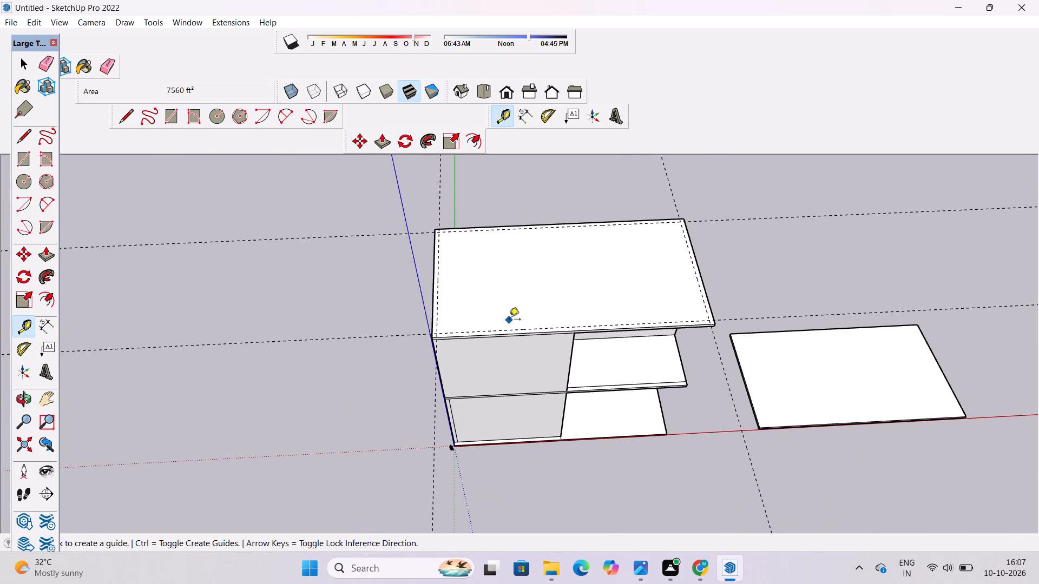
scroll(507, 312, up, 8)
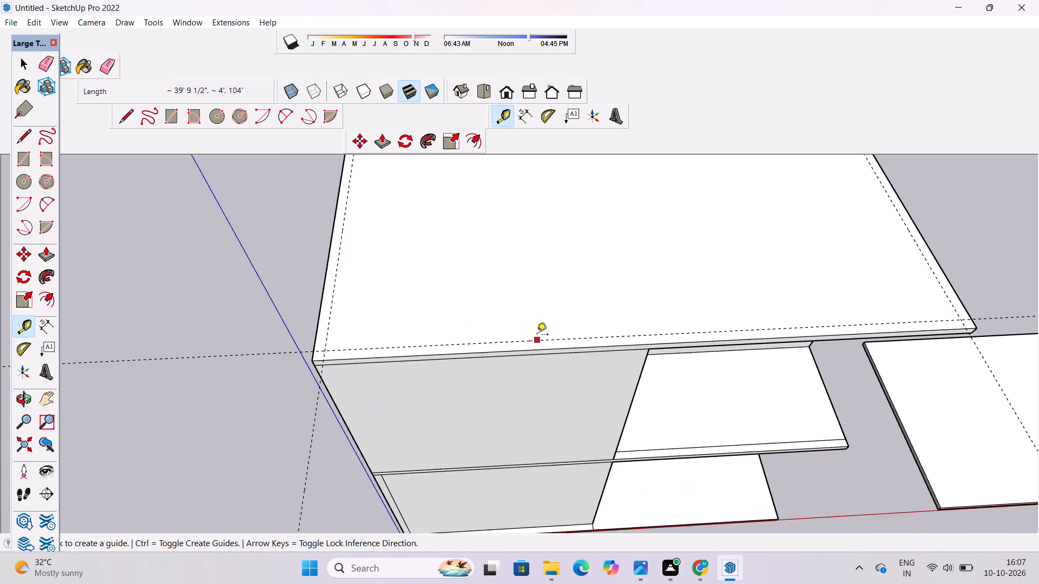
click(546, 341)
scroll(546, 341, down, 8)
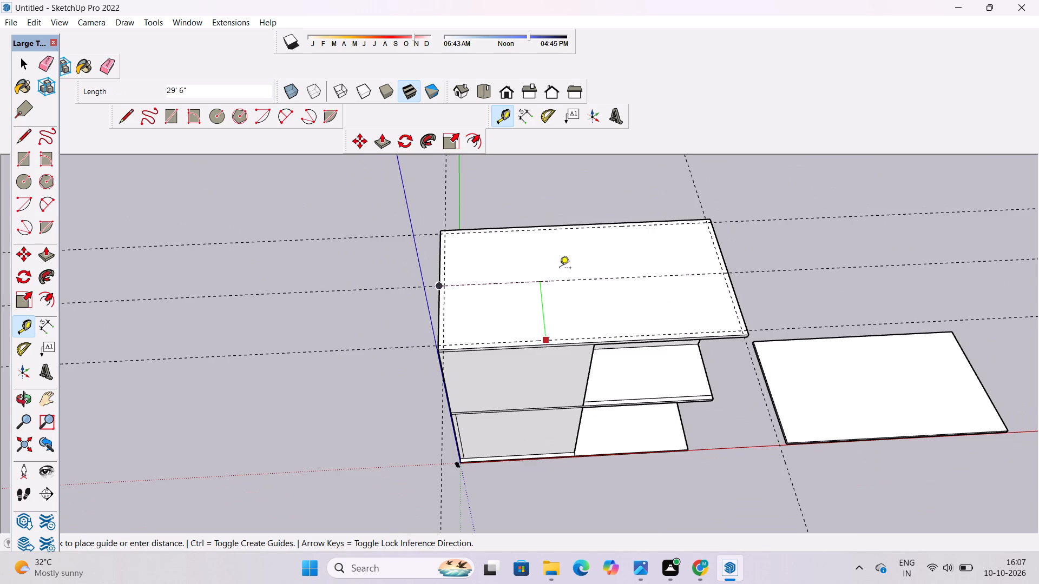
scroll(560, 269, up, 2)
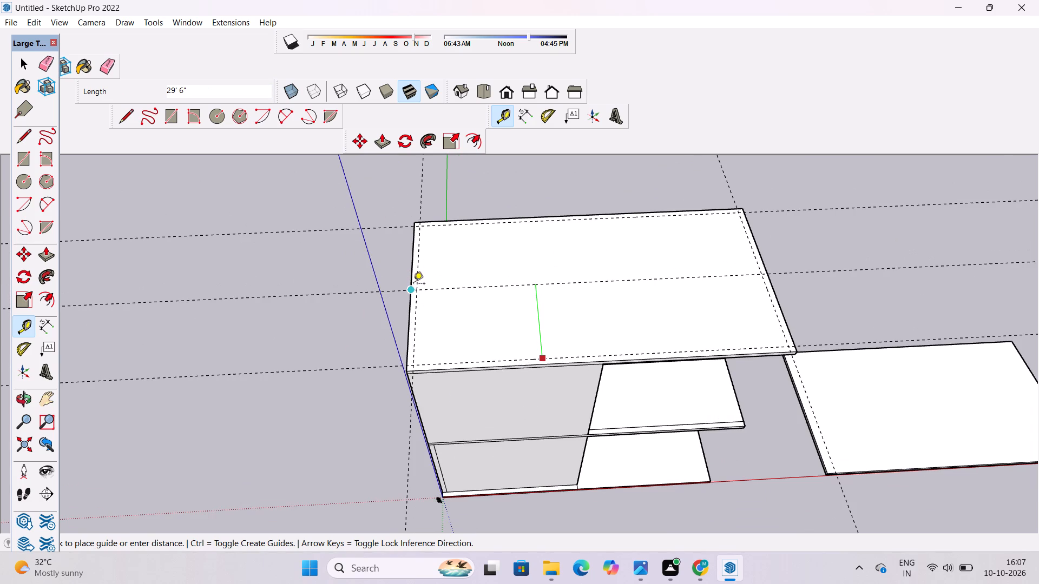
click(413, 284)
Place a second lengthwise guide on the roof slab, 2' behind the middle guide.
click(503, 289)
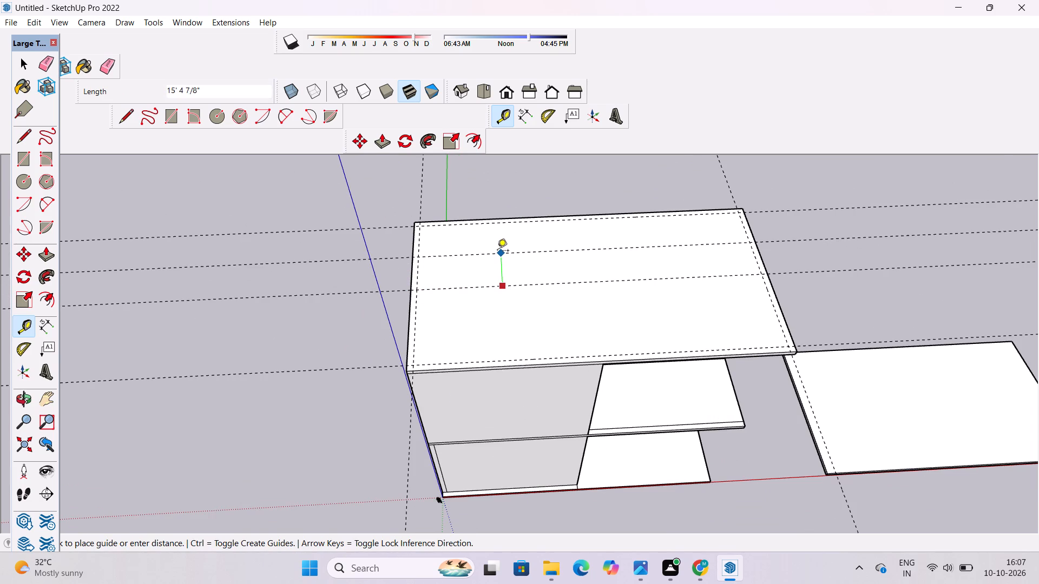
text(2')
key(Return)
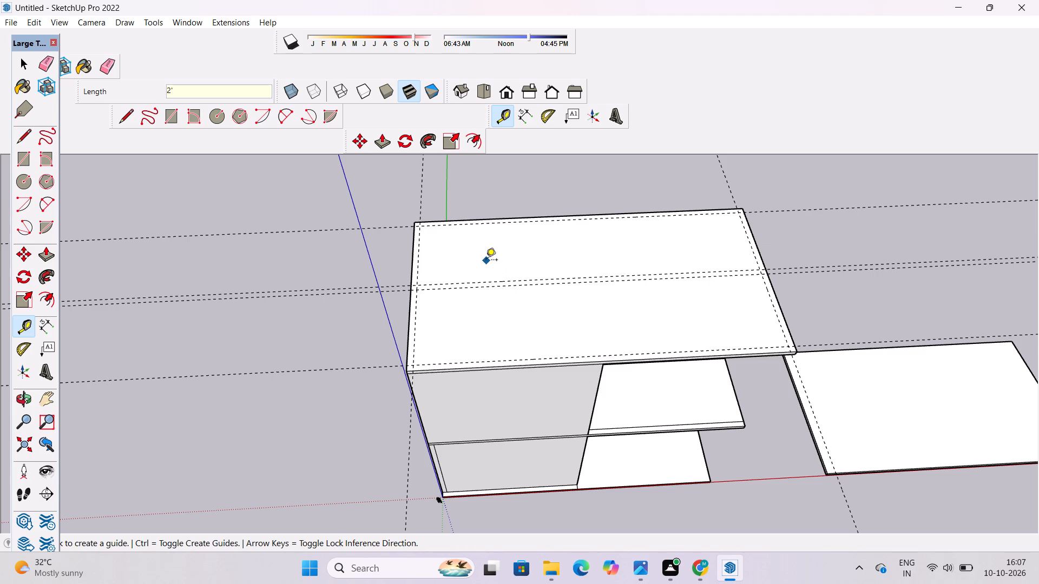
text(b)
key(space)
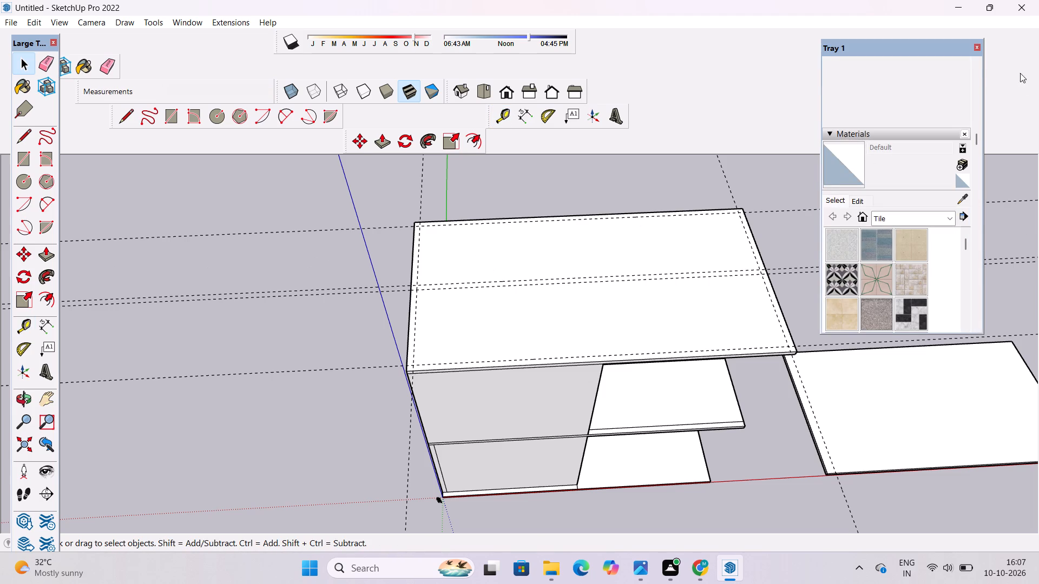
click(975, 46)
Examine the roof slab with its edge guides and the pair of lengthwise guides across its middle.
key(o)
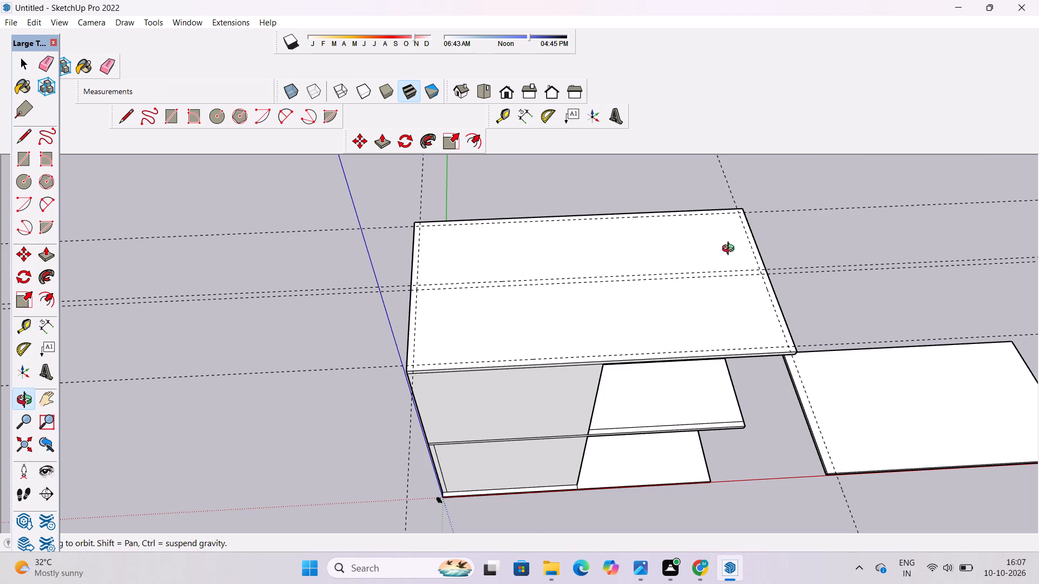
scroll(688, 270, down, 4)
drag(694, 362, 676, 363)
drag(637, 315, 632, 324)
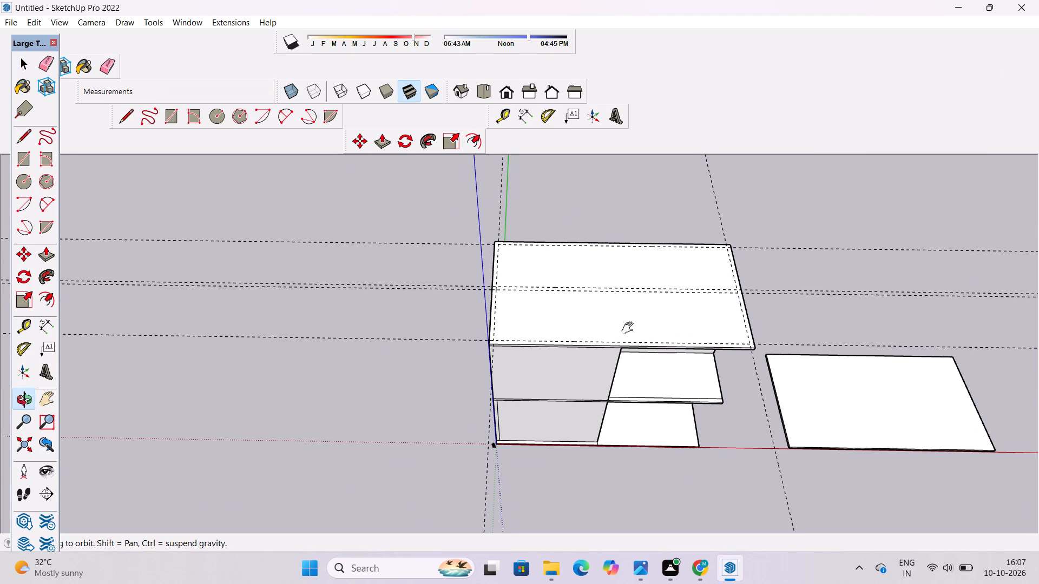
drag(614, 336, 604, 319)
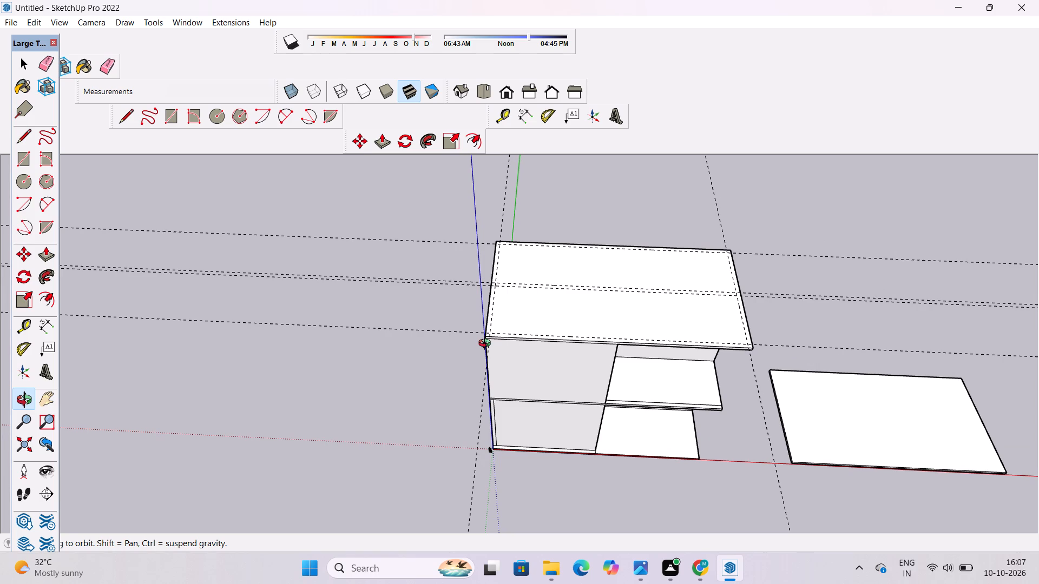
shift+drag(535, 314, 536, 336)
shift+scroll(504, 343, up, 3)
shift+drag(523, 341, 444, 321)
drag(442, 321, 469, 358)
scroll(432, 344, up, 5)
drag(418, 356, 387, 350)
drag(432, 383, 383, 351)
shift+drag(380, 350, 347, 366)
drag(347, 371, 387, 394)
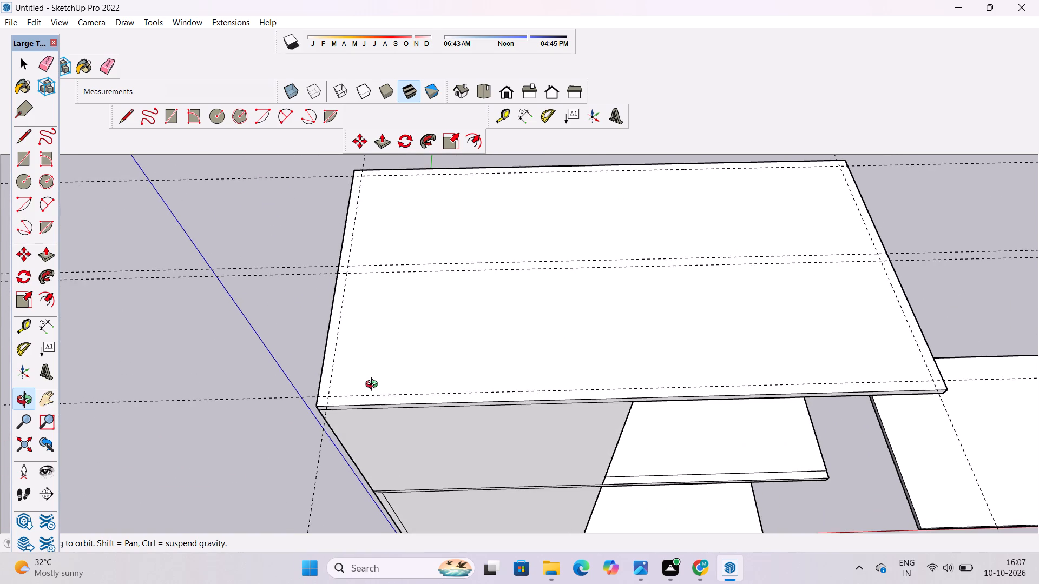
shift+drag(365, 382, 360, 368)
click(360, 368)
shift+scroll(363, 329, down, 2)
shift+drag(361, 330, 354, 335)
Place a crosswise guide through the middle of the roof slab, 58' from the origin-end guide.
key(t)
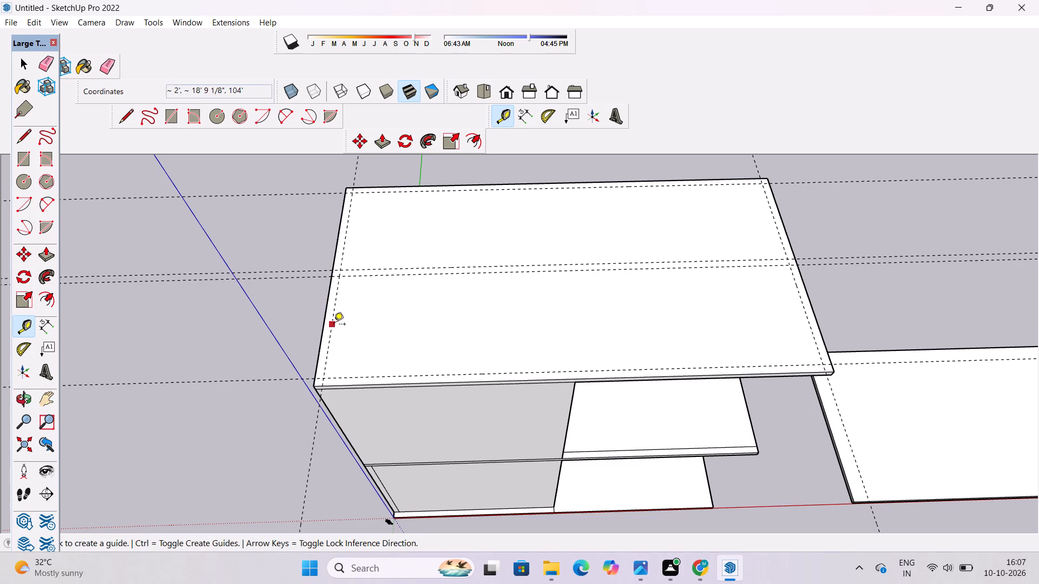
click(334, 328)
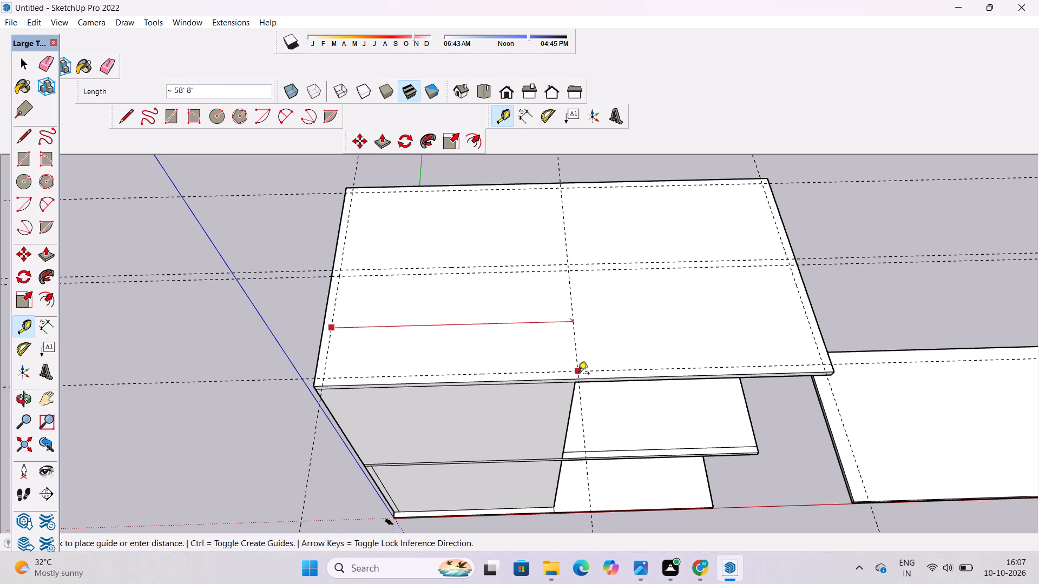
click(577, 379)
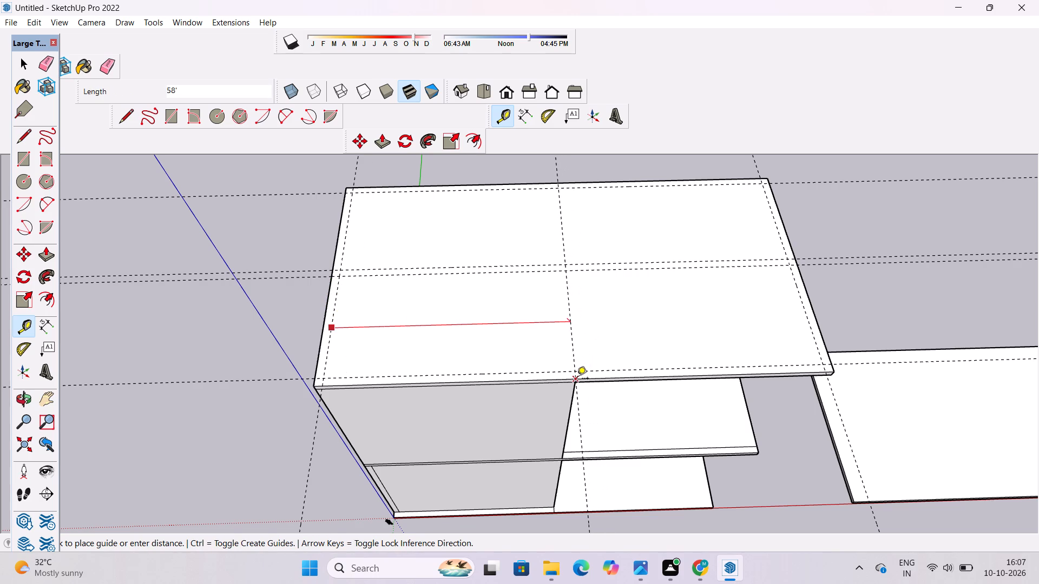
key(space)
Examine the roof guide layout in relation to the storeys below and the separate slab.
text(o)
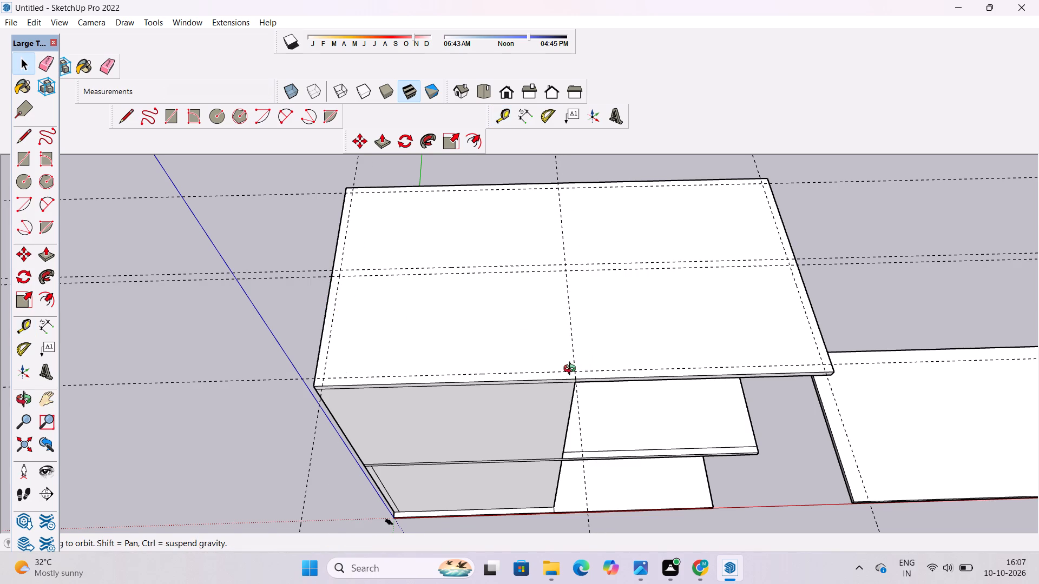
scroll(570, 368, down, 3)
shift+drag(598, 369, 528, 370)
shift+click(532, 371)
scroll(526, 368, down, 1)
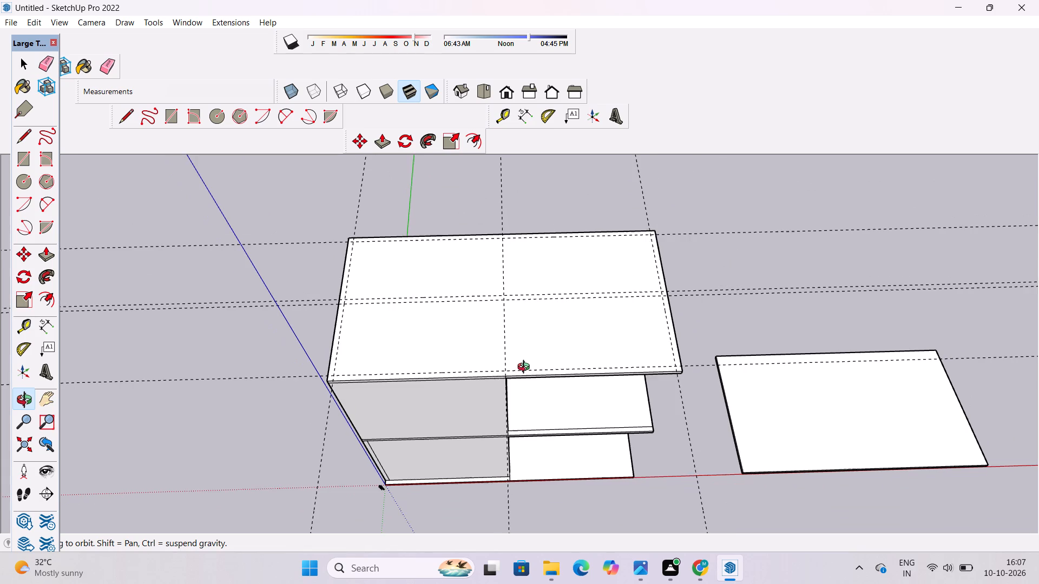
shift+drag(526, 368, 511, 377)
scroll(505, 373, down, 2)
shift+drag(532, 377, 531, 378)
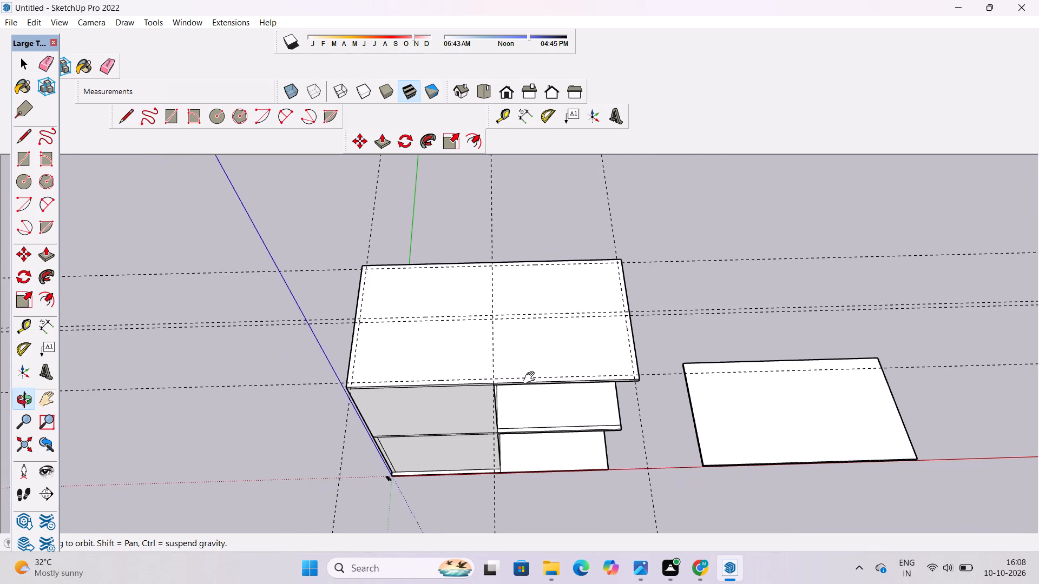
shift+drag(531, 378, 523, 378)
shift+scroll(515, 376, up, 2)
shift+scroll(510, 369, down, 2)
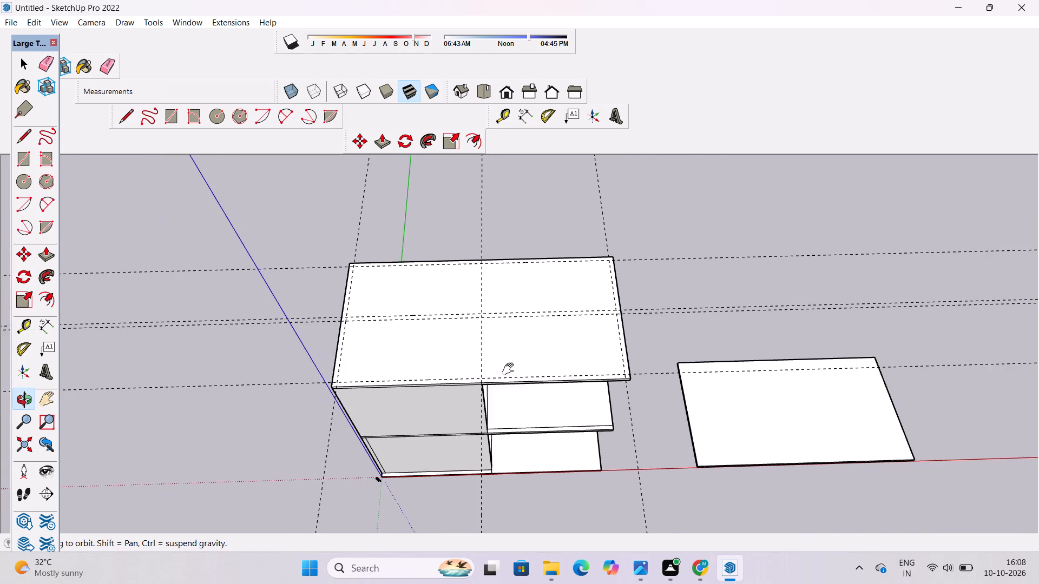
shift+drag(558, 341, 465, 360)
shift+drag(468, 355, 494, 330)
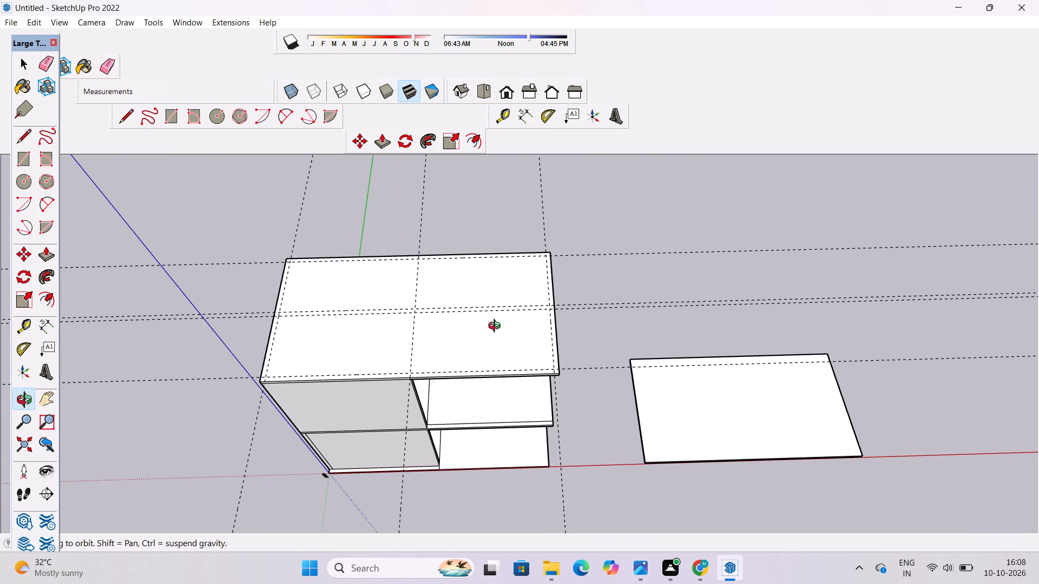
drag(503, 344, 511, 360)
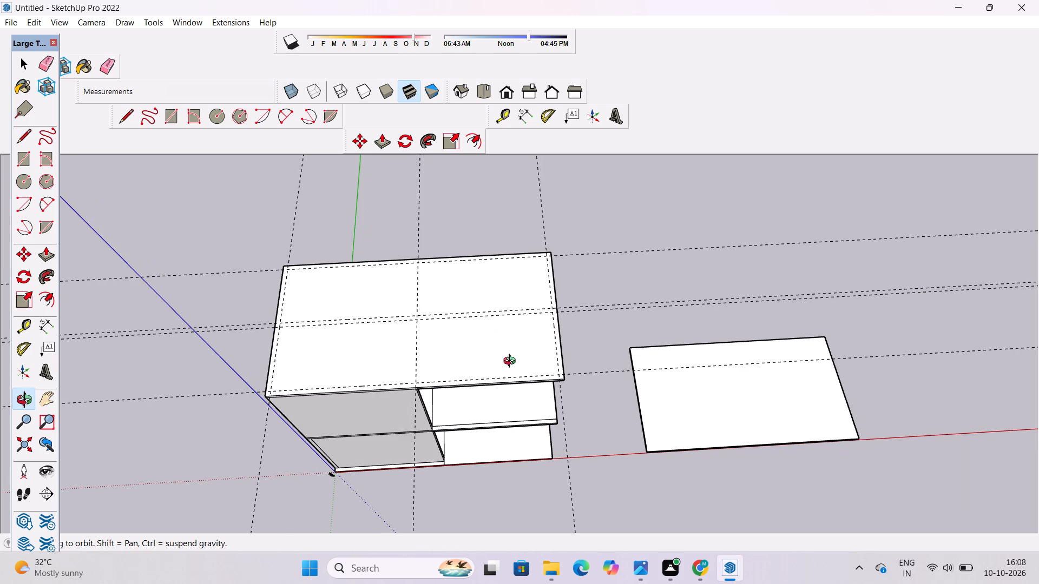
shift+drag(475, 341, 515, 350)
Draw a 116' by 59' rectangle on the roof slab between opposite corners of the four edge guides.
key(r)
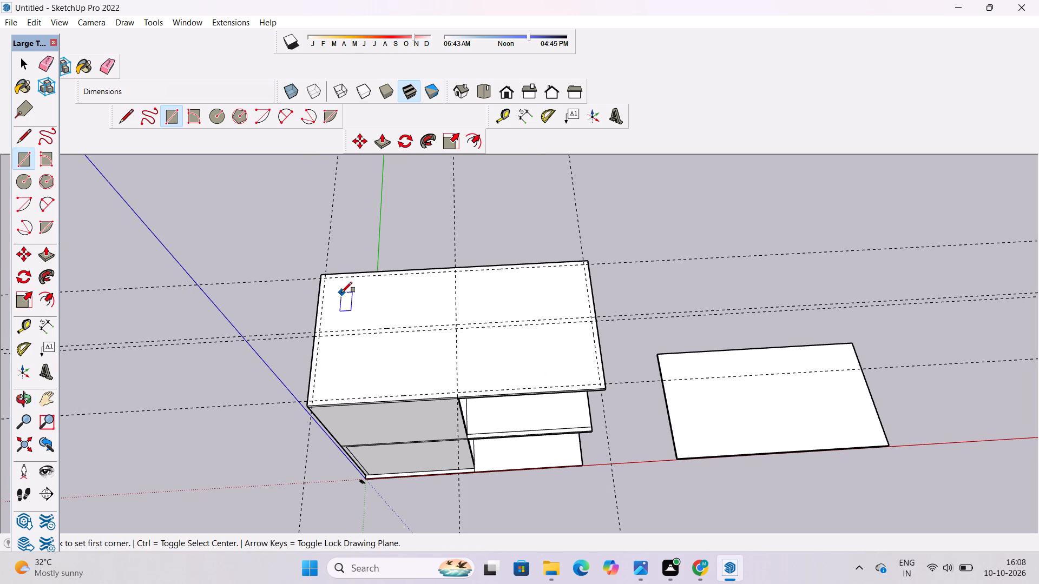
scroll(341, 293, up, 9)
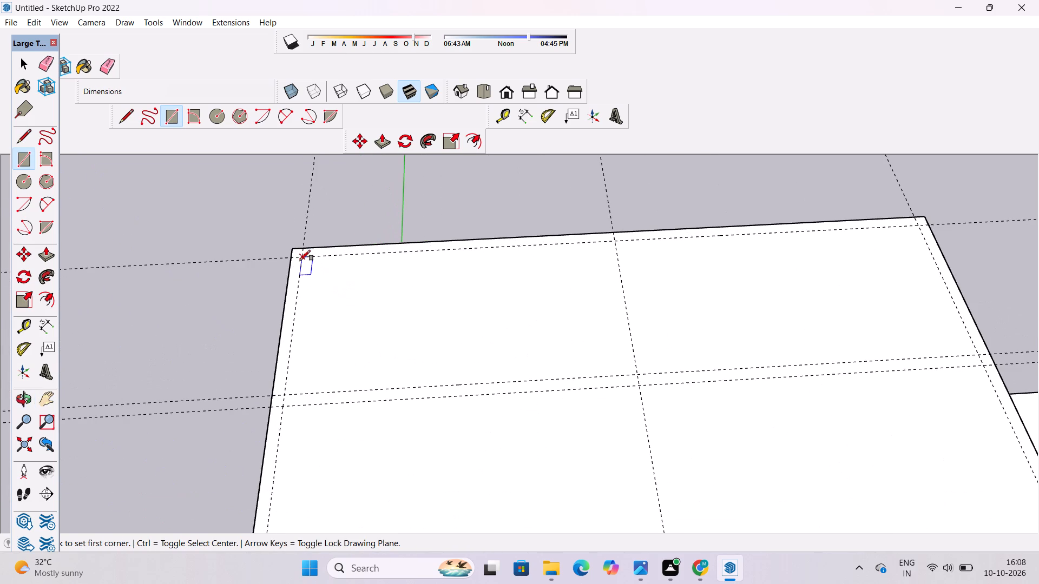
click(301, 256)
scroll(301, 256, down, 9)
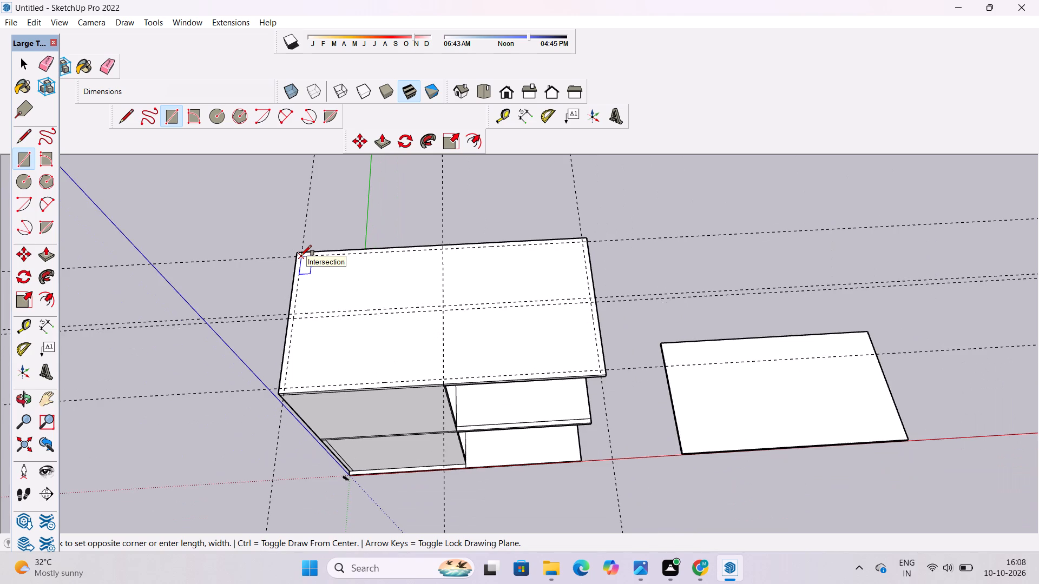
scroll(301, 256, down, 2)
scroll(482, 364, up, 3)
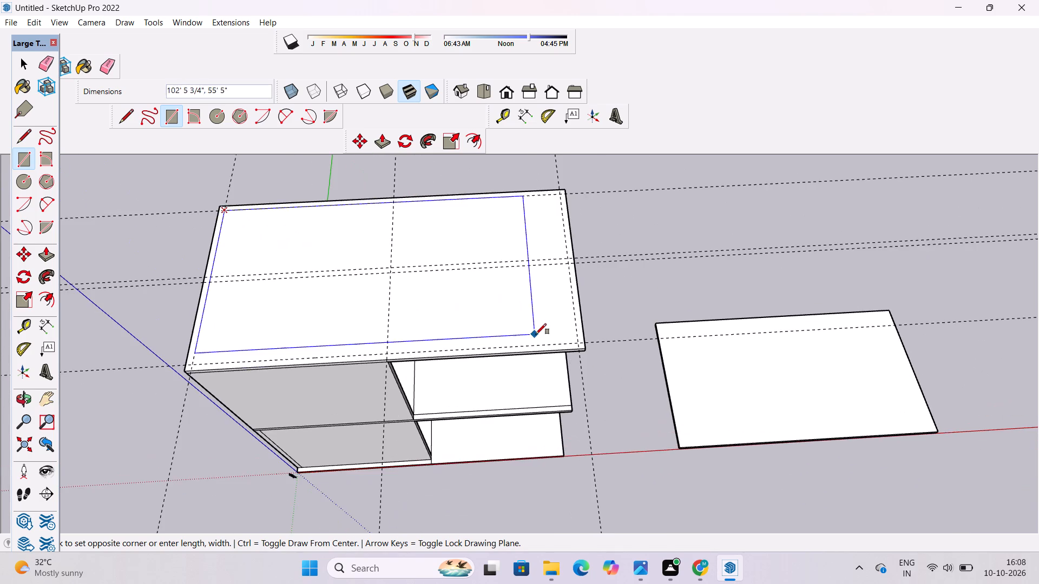
scroll(537, 334, up, 4)
click(599, 347)
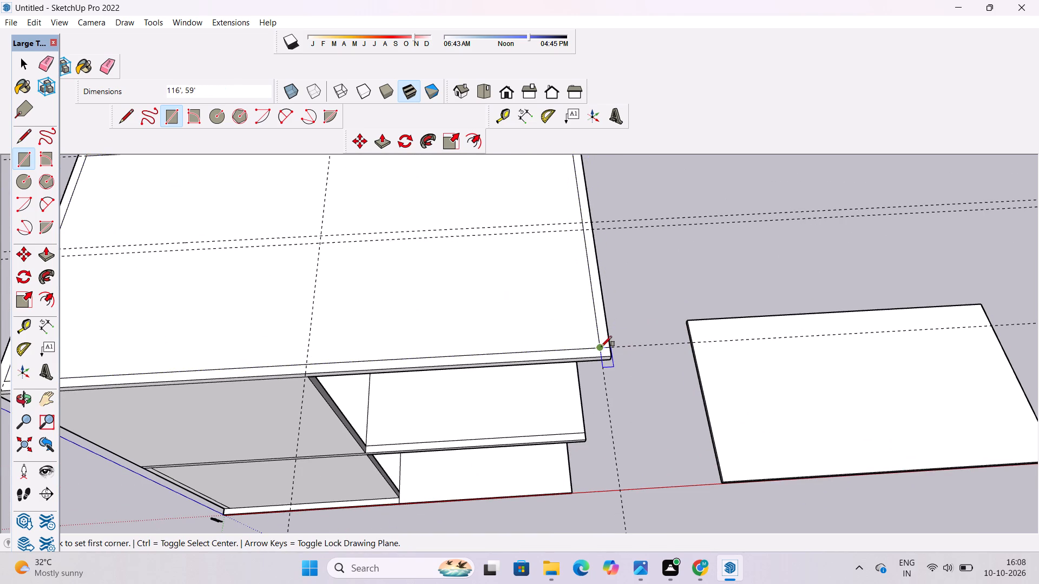
Draw a 116' by 2' rectangle between the two middle lengthwise guides, spanning the inset rectangle from end to end.
scroll(632, 353, down, 5)
scroll(352, 302, up, 12)
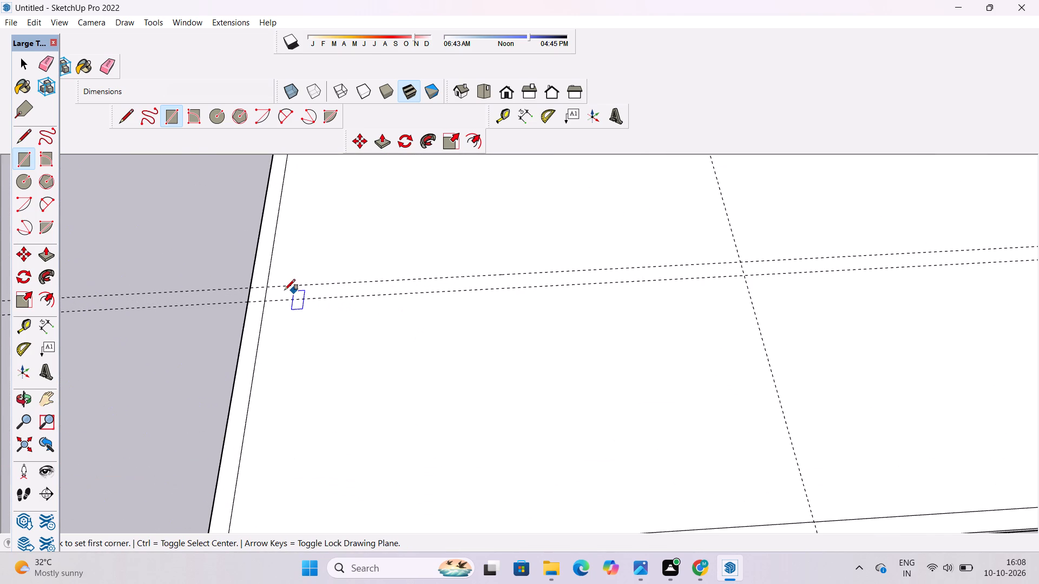
click(267, 287)
scroll(267, 287, down, 10)
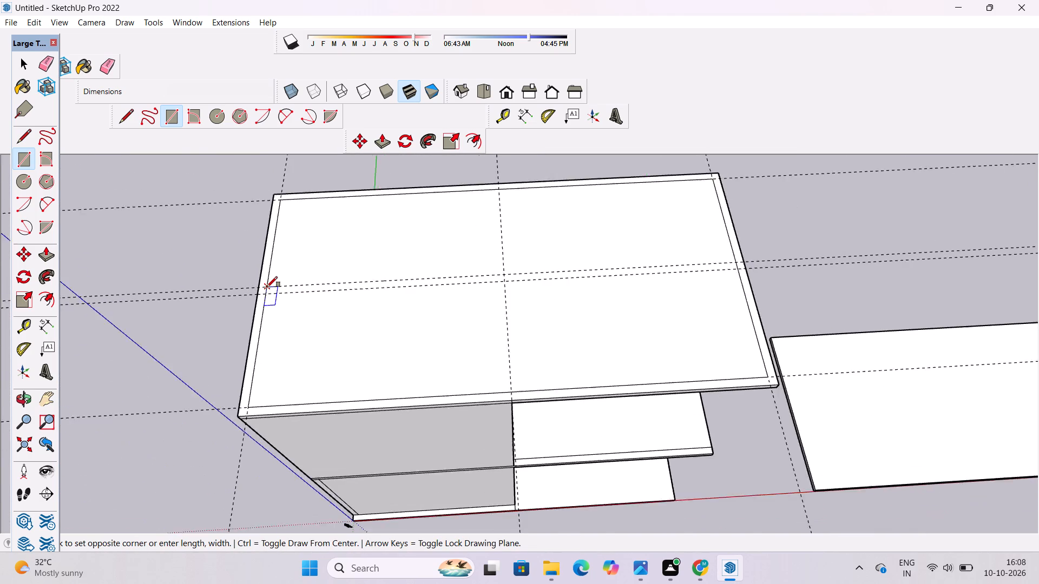
scroll(267, 287, down, 2)
scroll(603, 261, up, 8)
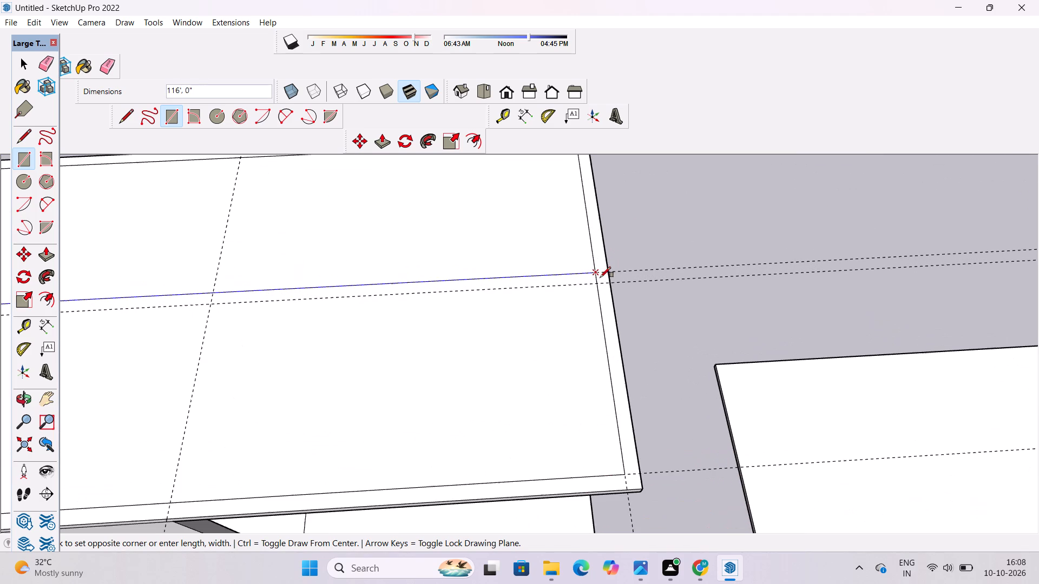
click(599, 284)
scroll(538, 284, down, 5)
key(space)
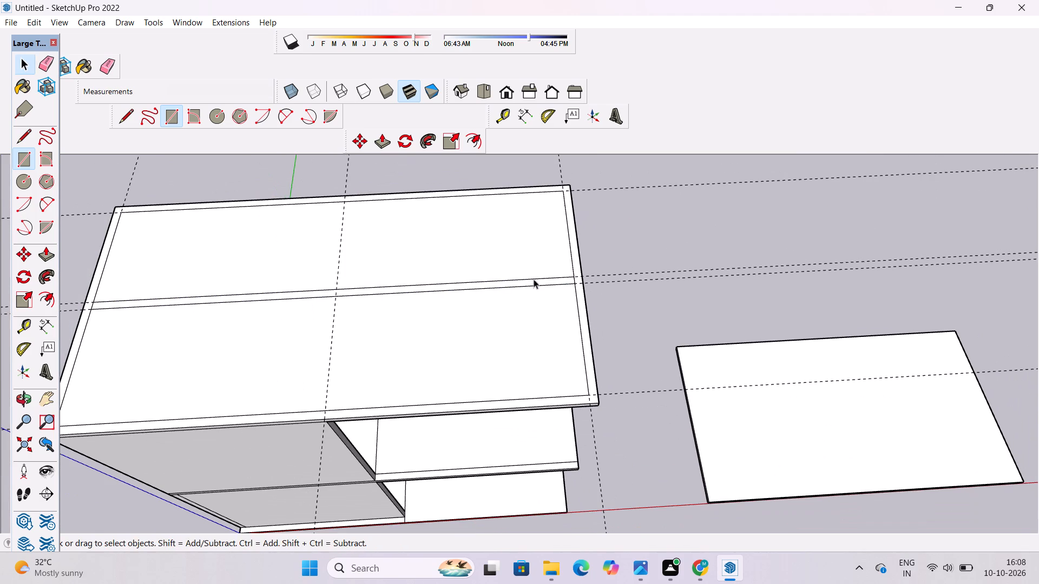
Erase the four lengthwise guides and the two end guides from the roof slab.
key(e)
scroll(532, 270, down, 5)
drag(636, 242, 640, 290)
drag(604, 205, 607, 216)
drag(607, 216, 596, 342)
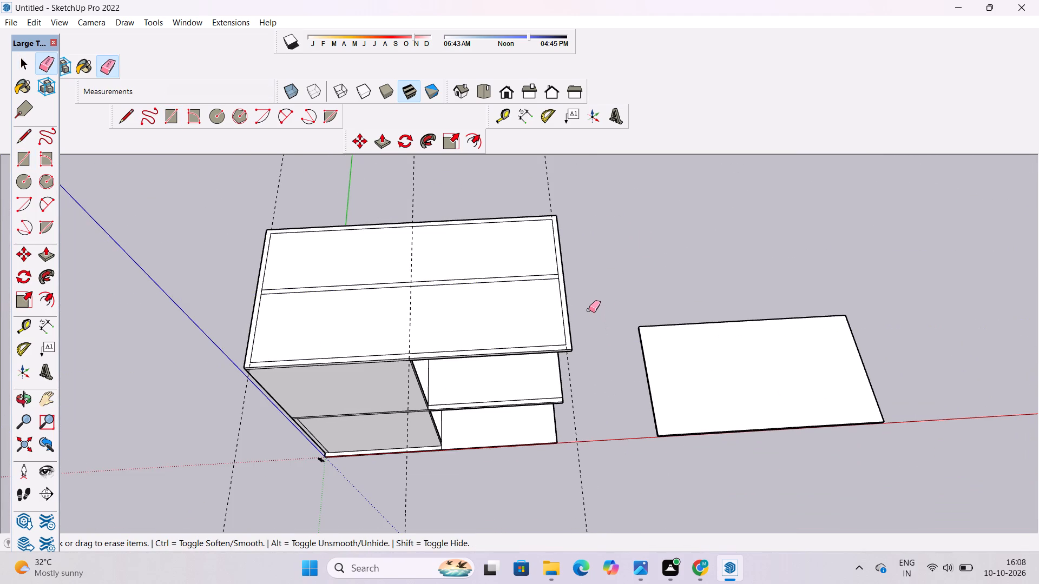
scroll(588, 310, down, 3)
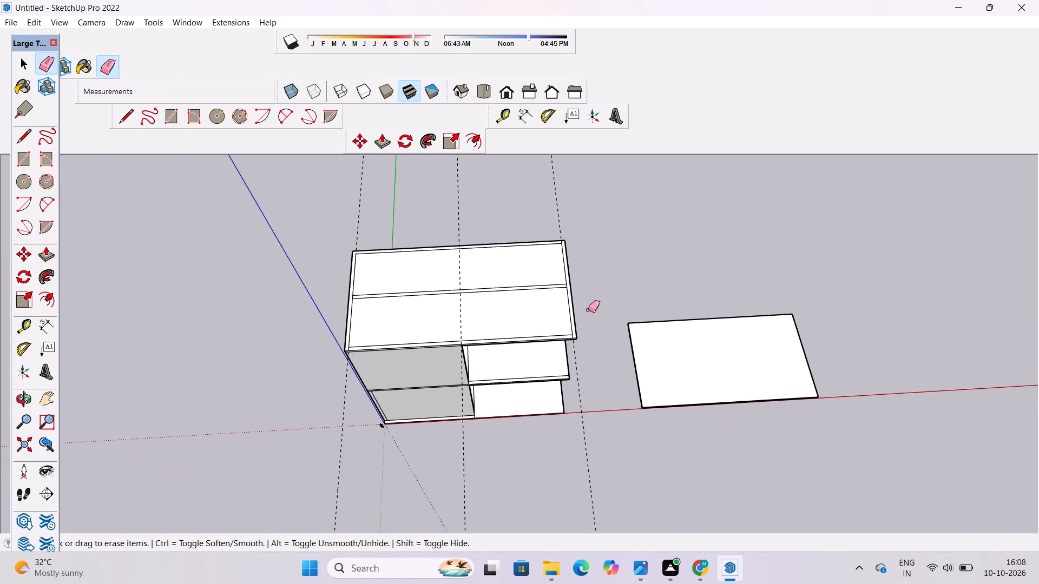
scroll(576, 311, down, 3)
scroll(558, 301, up, 4)
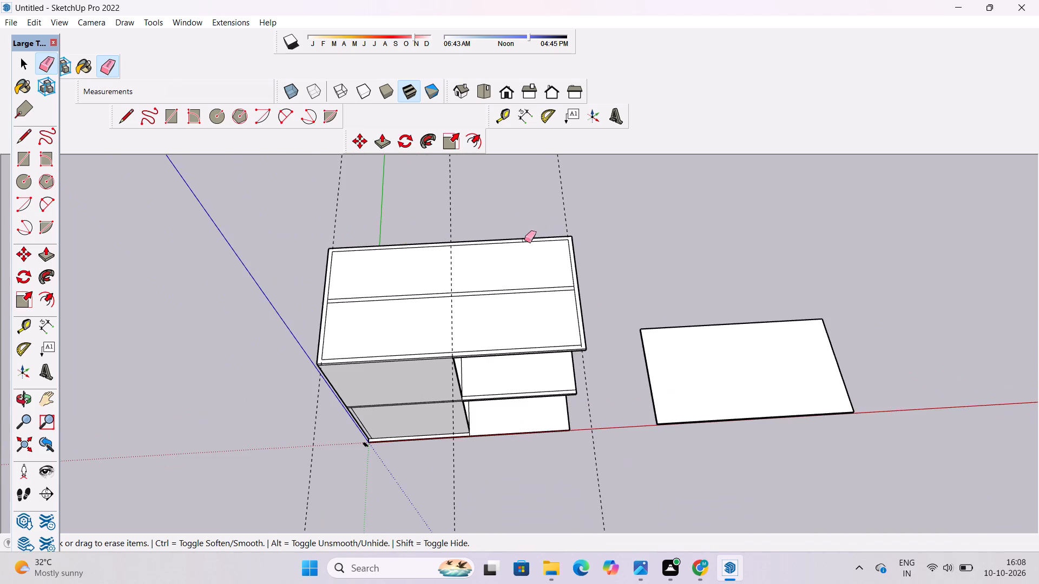
drag(571, 200, 557, 218)
drag(350, 201, 334, 214)
key(space)
Draw a 33' 6" line along the crosswise guide from the roof slab's front edge to the far side of the middle strip.
text(l)
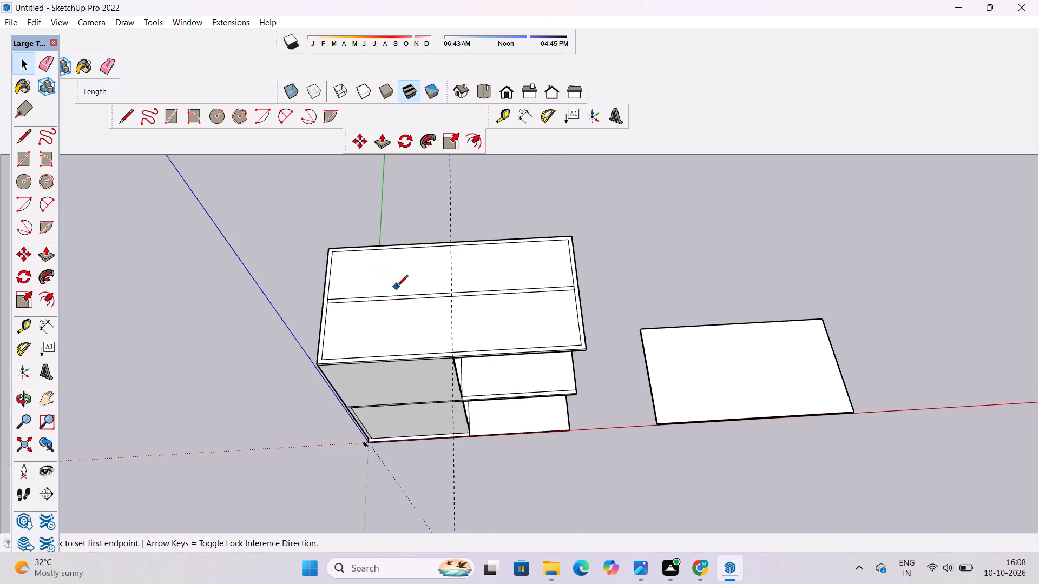
scroll(478, 362, up, 10)
scroll(440, 342, up, 3)
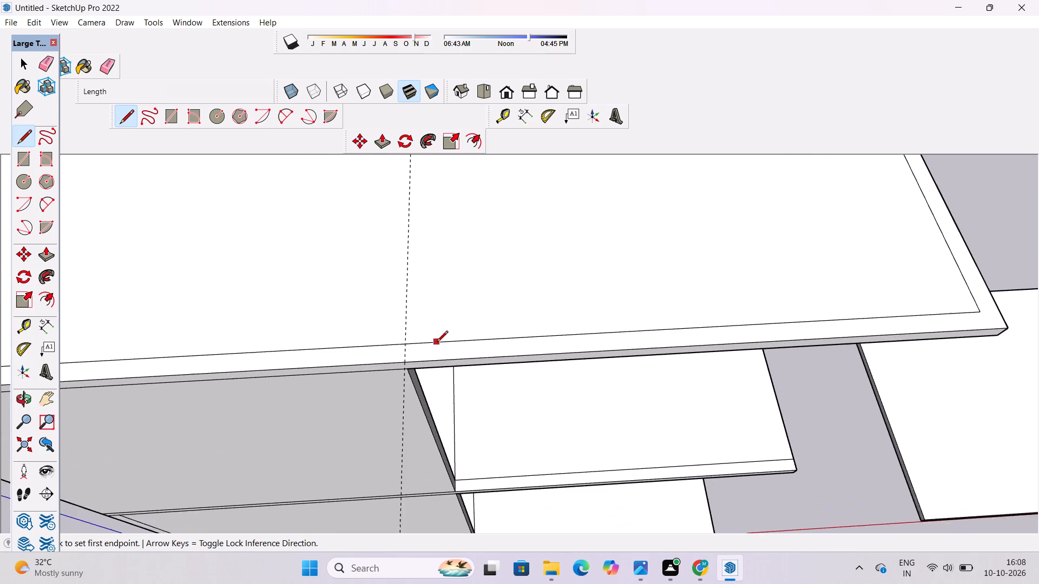
scroll(437, 343, up, 1)
click(399, 365)
scroll(397, 362, down, 5)
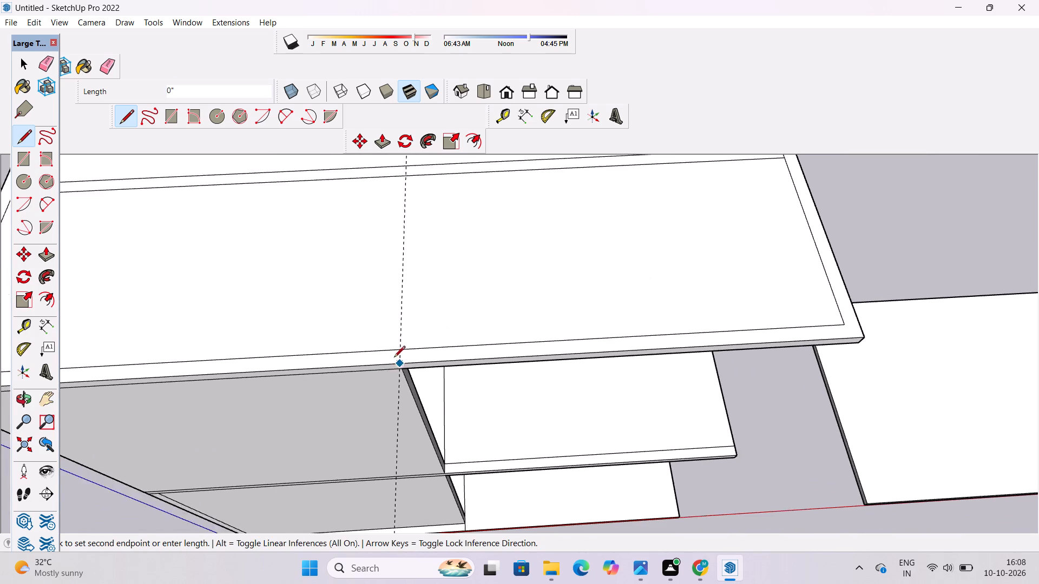
scroll(394, 358, down, 2)
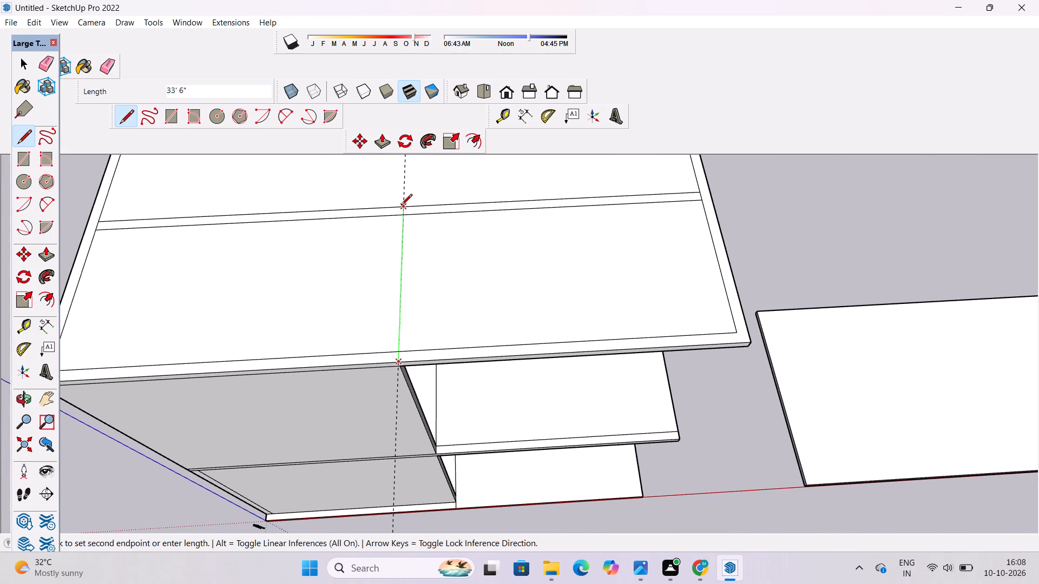
click(401, 206)
key(space)
Erase the remaining crosswise guide running over the roof slab.
text(e)
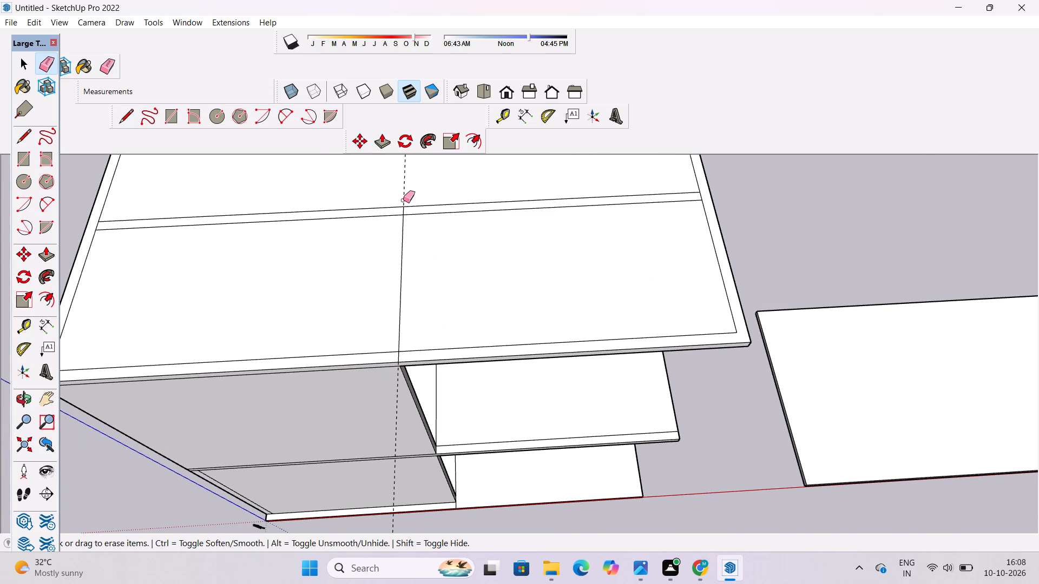
click(403, 199)
key(space)
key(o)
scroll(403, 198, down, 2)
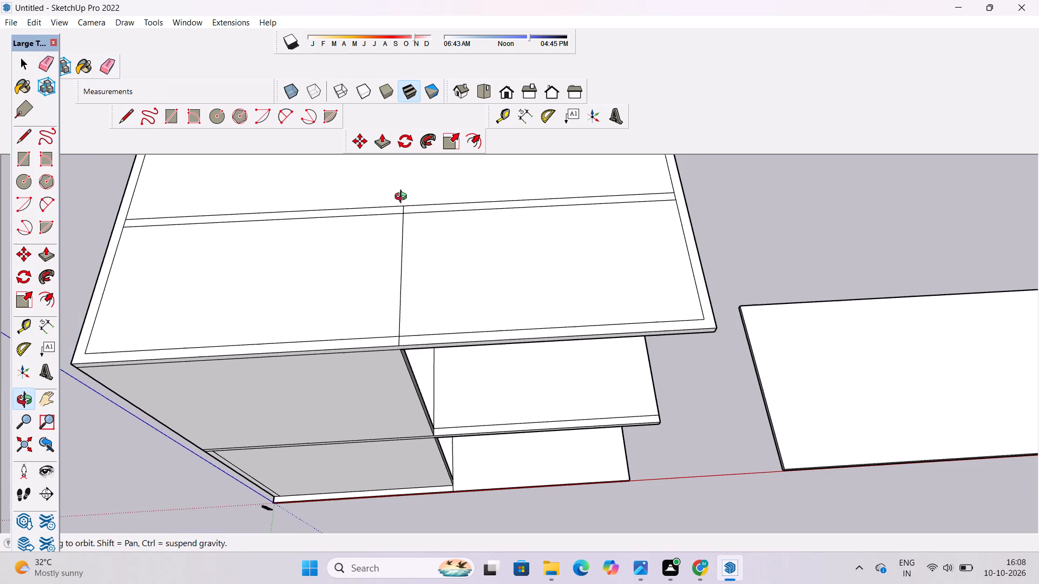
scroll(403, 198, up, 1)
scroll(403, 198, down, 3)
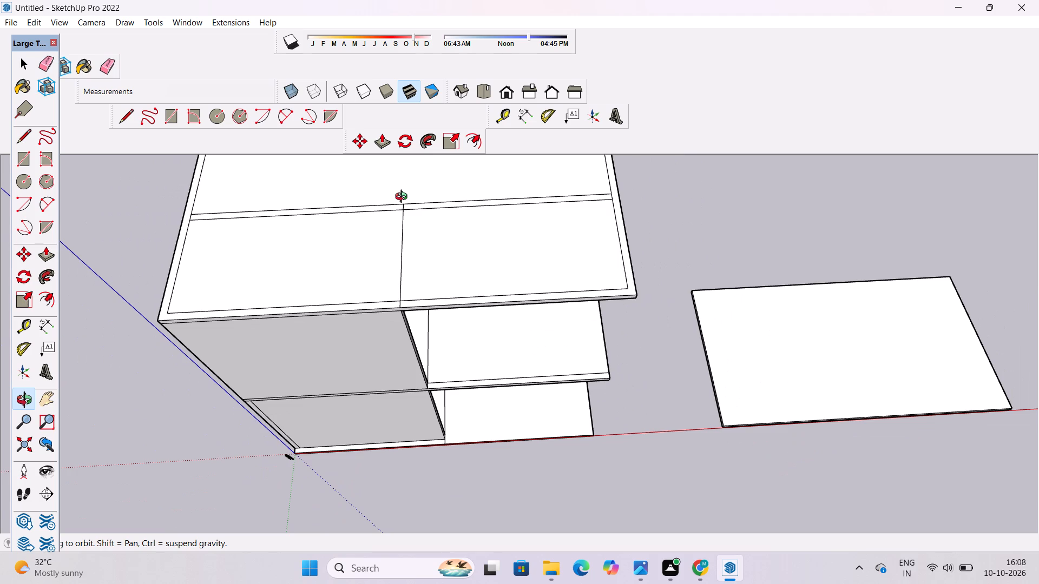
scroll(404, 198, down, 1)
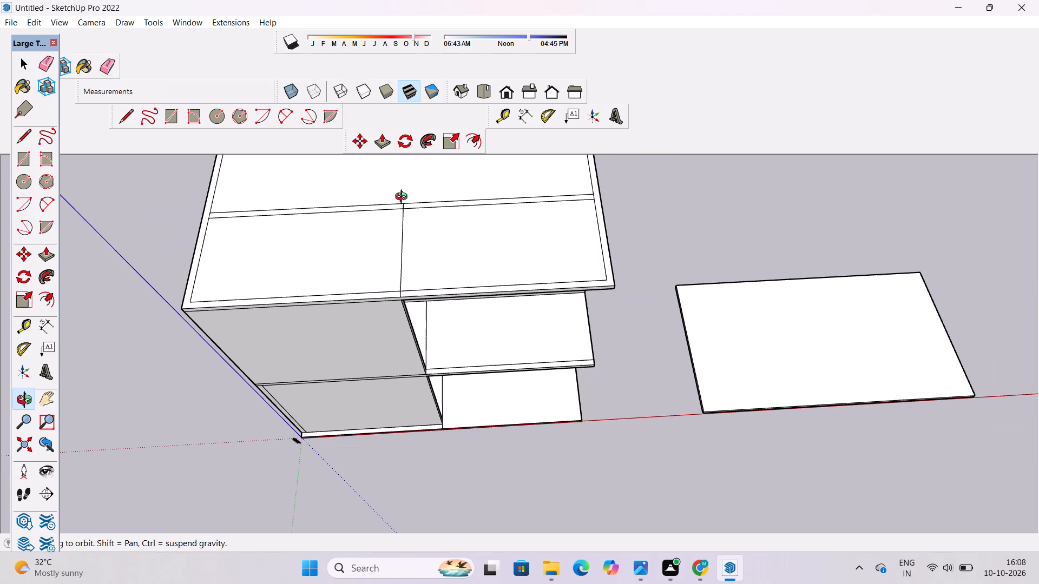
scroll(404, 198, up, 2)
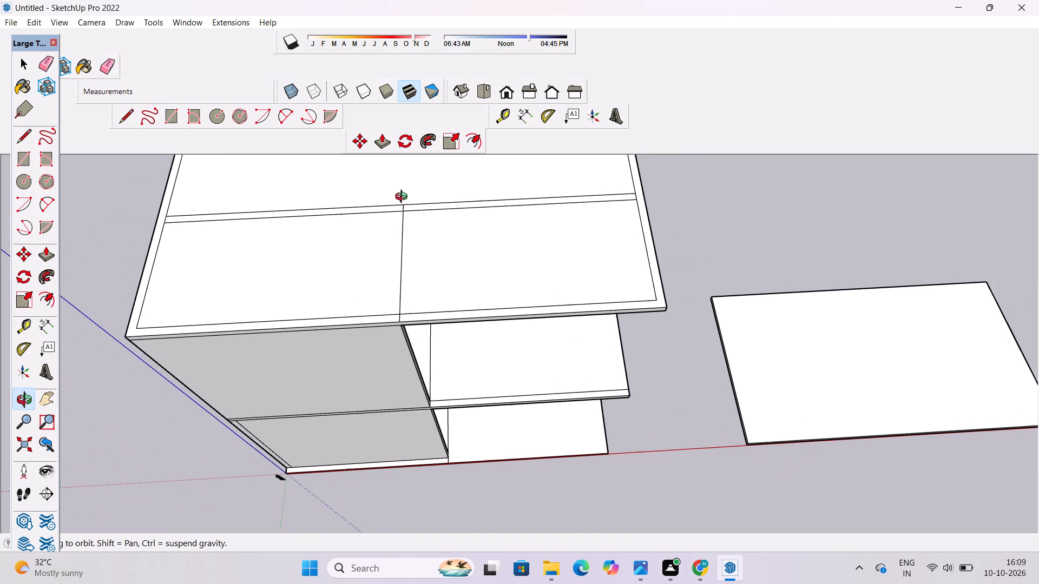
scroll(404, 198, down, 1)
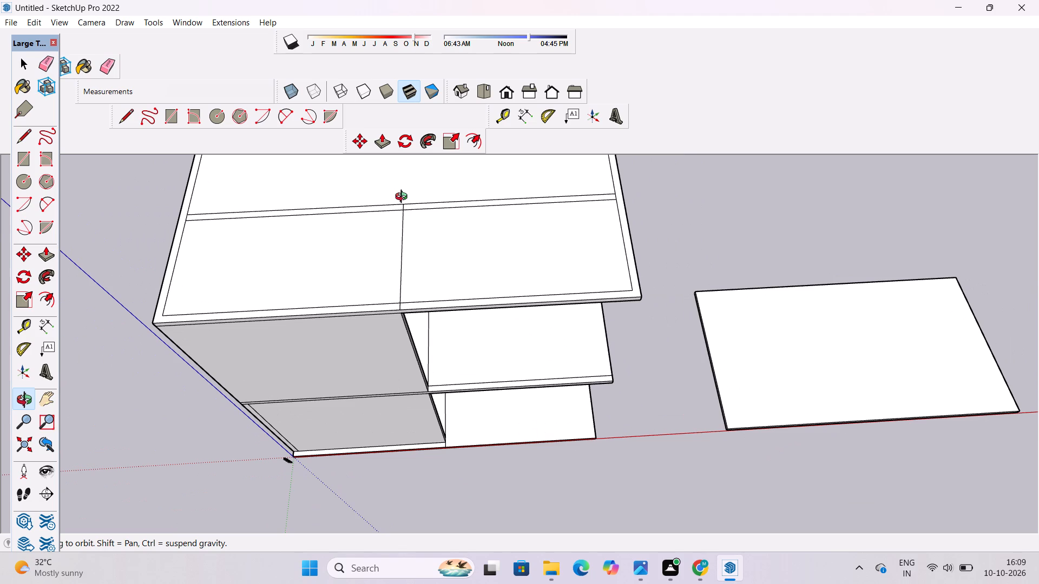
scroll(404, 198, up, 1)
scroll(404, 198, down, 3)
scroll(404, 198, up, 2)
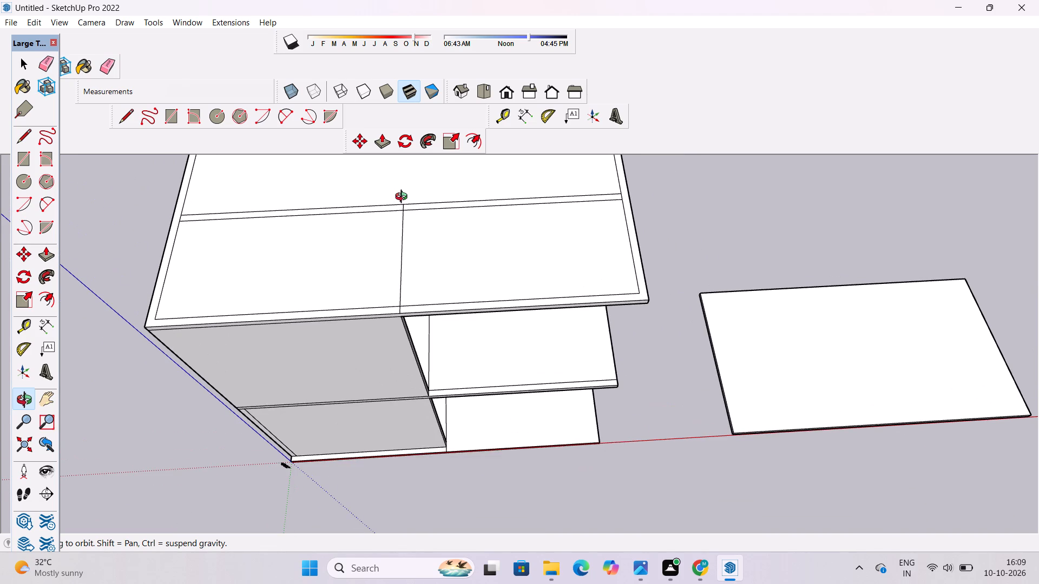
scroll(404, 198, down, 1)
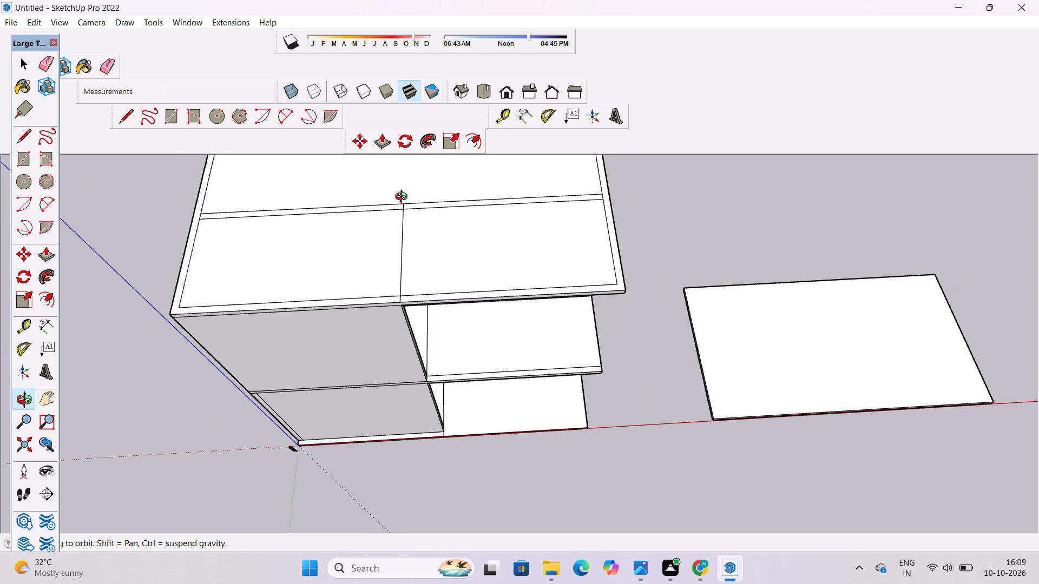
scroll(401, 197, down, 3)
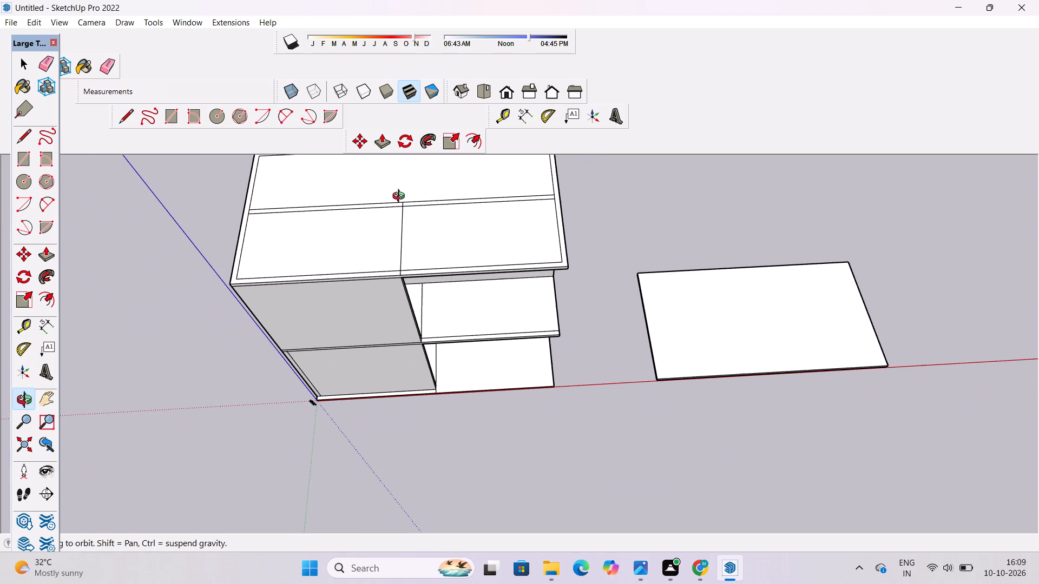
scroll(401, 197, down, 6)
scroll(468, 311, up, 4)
Examine the two-storey mass from the front, side and above, comparing its roof divisions with the storeys below and the separate slab.
drag(486, 342, 472, 220)
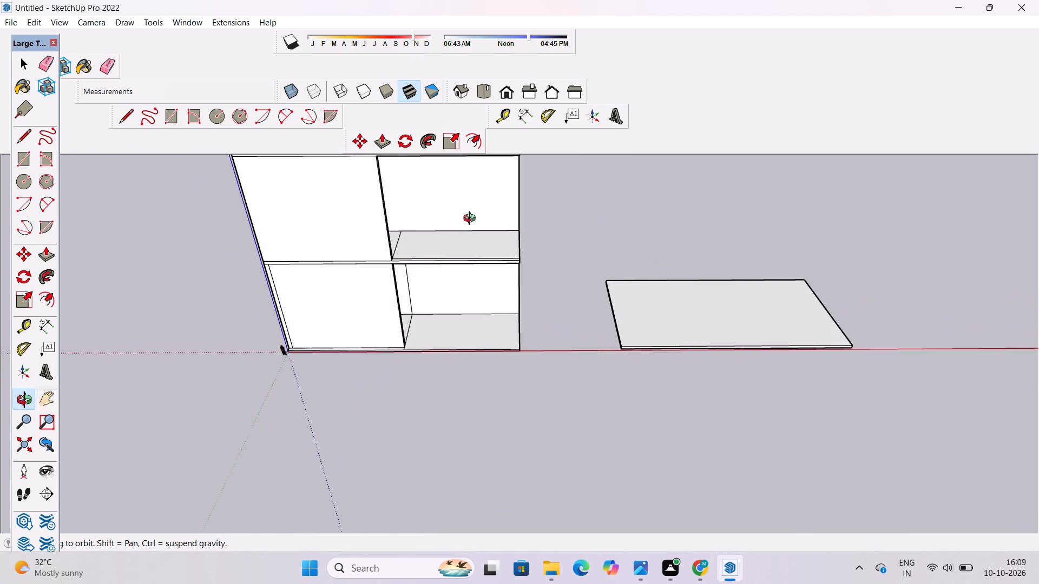
drag(472, 220, 472, 218)
scroll(471, 356, down, 6)
drag(464, 387, 455, 305)
scroll(452, 220, up, 5)
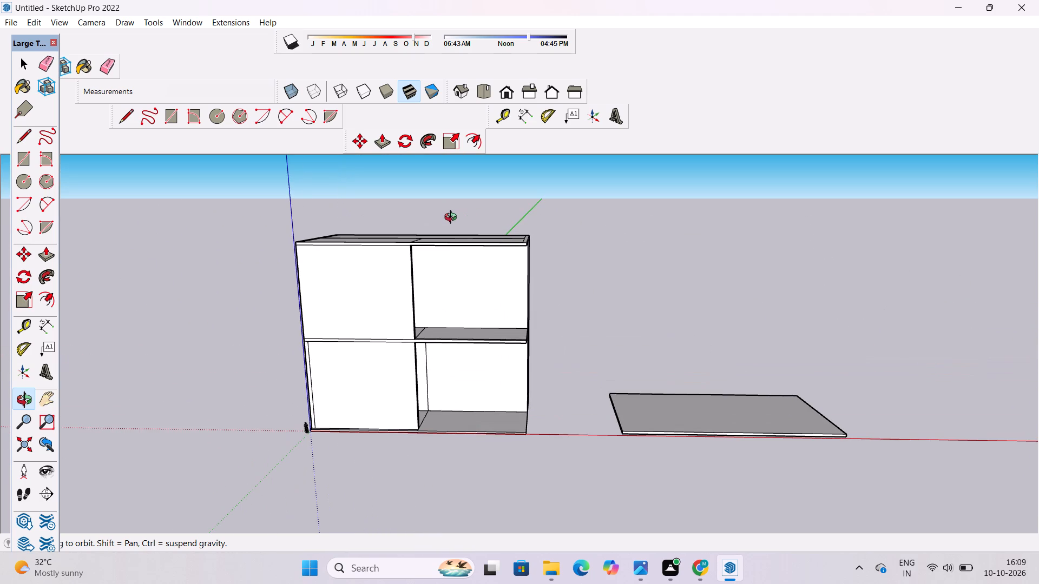
drag(468, 237, 531, 251)
scroll(360, 294, down, 3)
drag(451, 324, 388, 329)
scroll(294, 333, down, 6)
scroll(311, 350, up, 2)
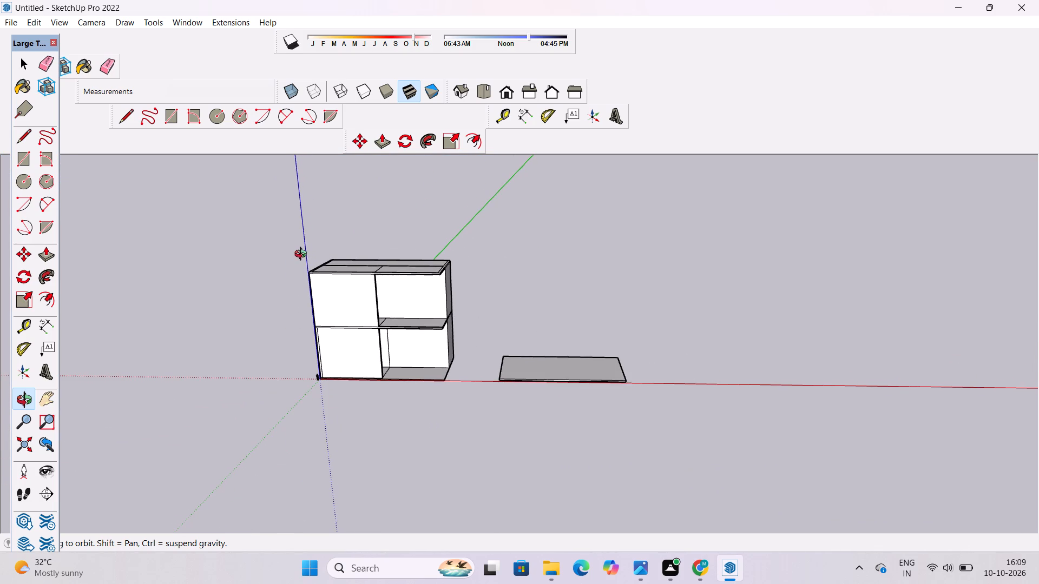
drag(307, 256, 315, 284)
scroll(407, 319, up, 8)
drag(510, 295, 453, 306)
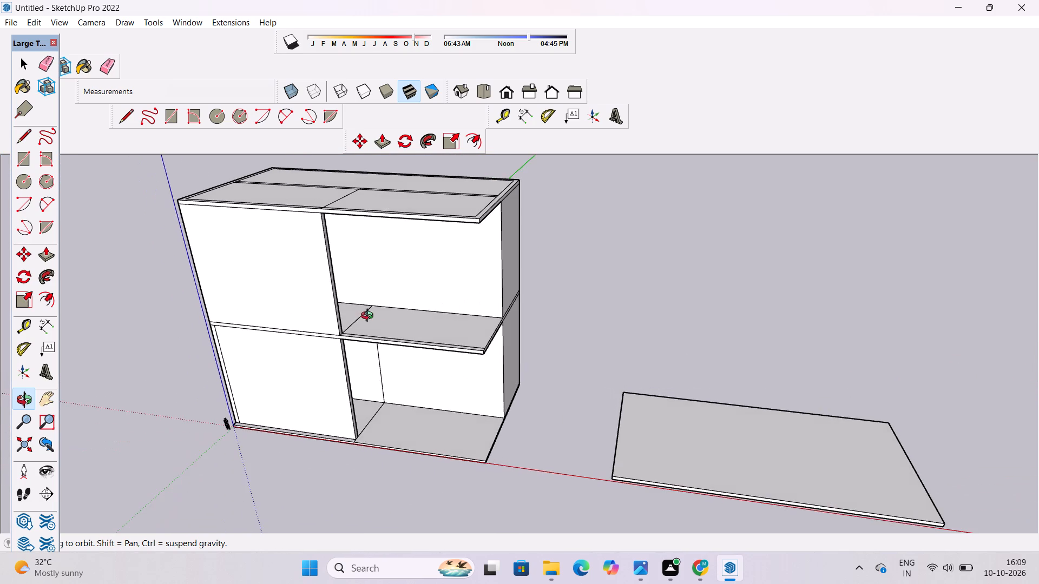
drag(369, 317, 405, 324)
scroll(405, 322, down, 3)
scroll(402, 329, up, 1)
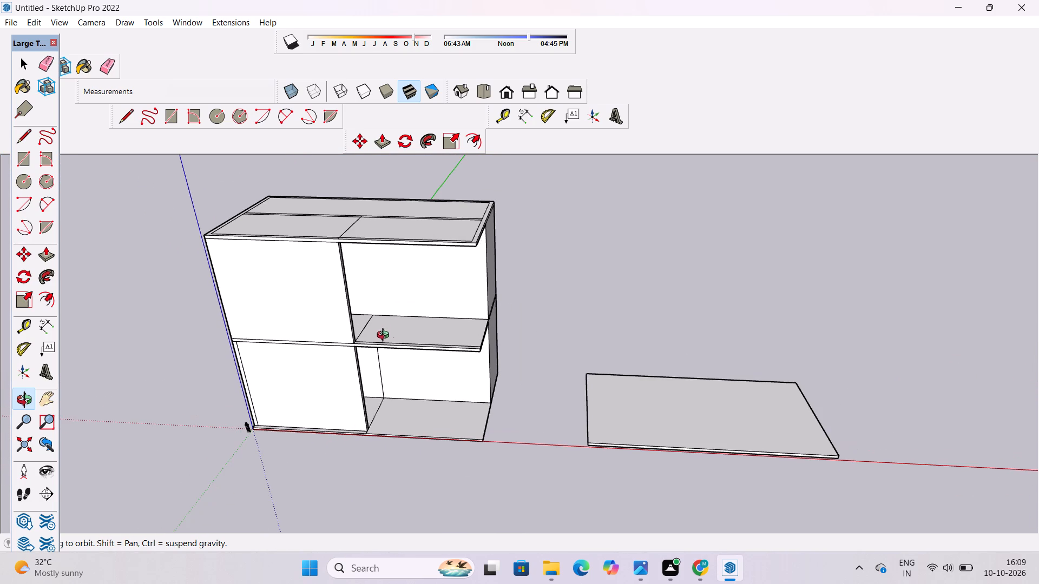
drag(286, 361, 333, 349)
scroll(299, 327, down, 3)
drag(424, 335, 377, 343)
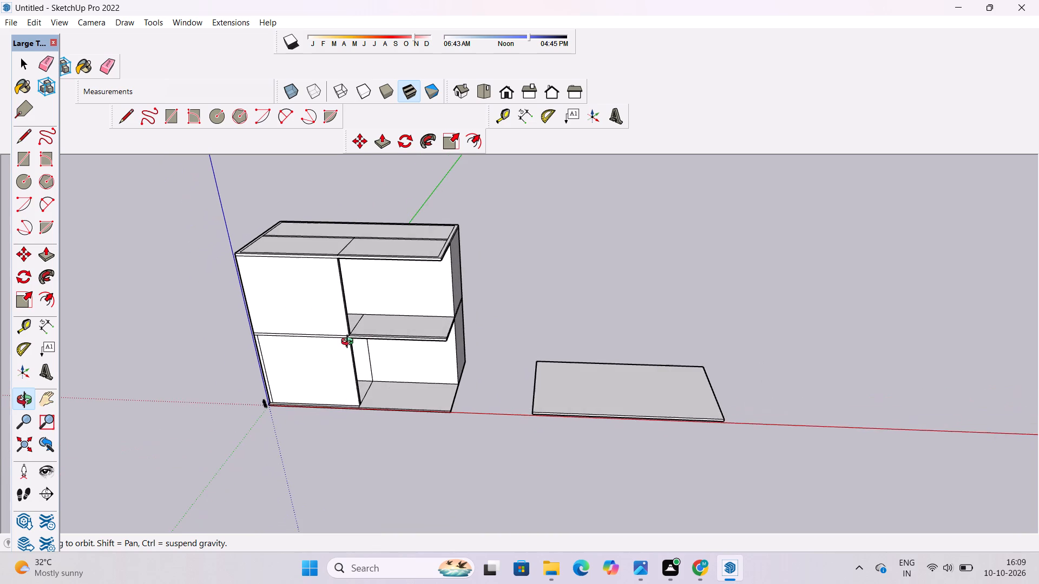
scroll(338, 336, up, 3)
scroll(337, 336, down, 3)
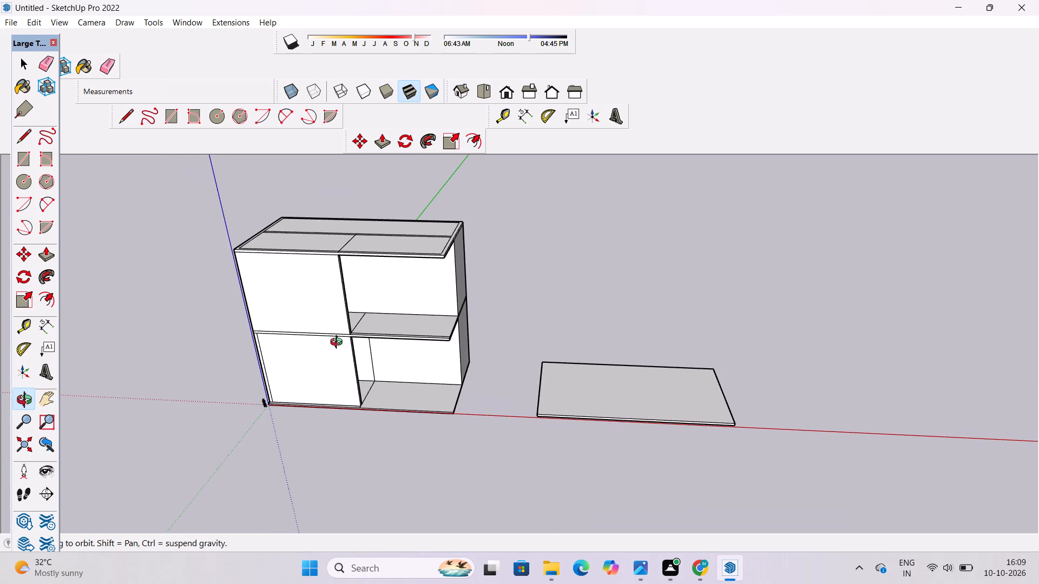
drag(339, 343, 339, 336)
scroll(337, 331, down, 3)
drag(327, 384, 323, 365)
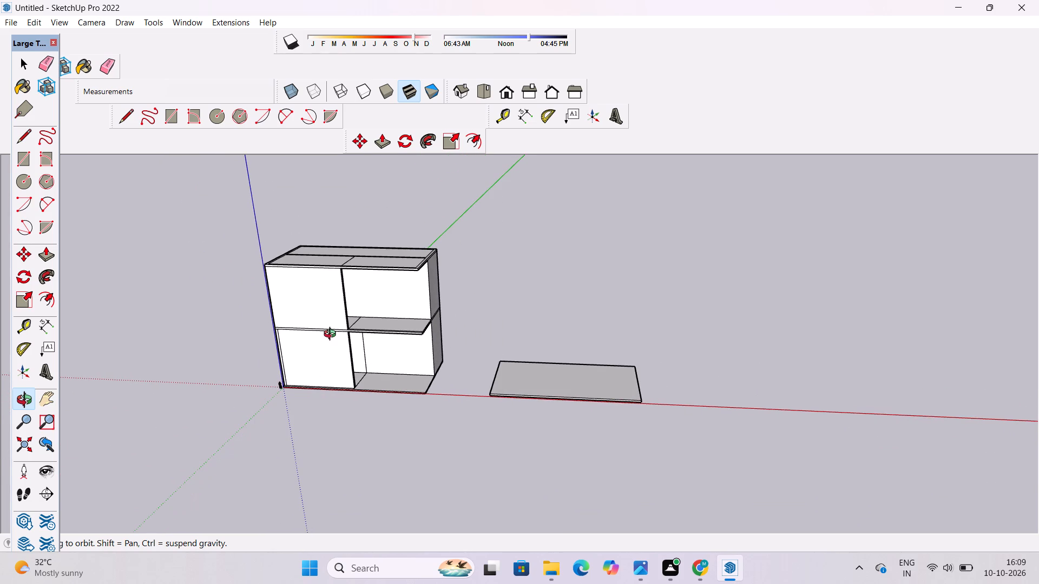
scroll(332, 335, up, 4)
drag(332, 335, 332, 324)
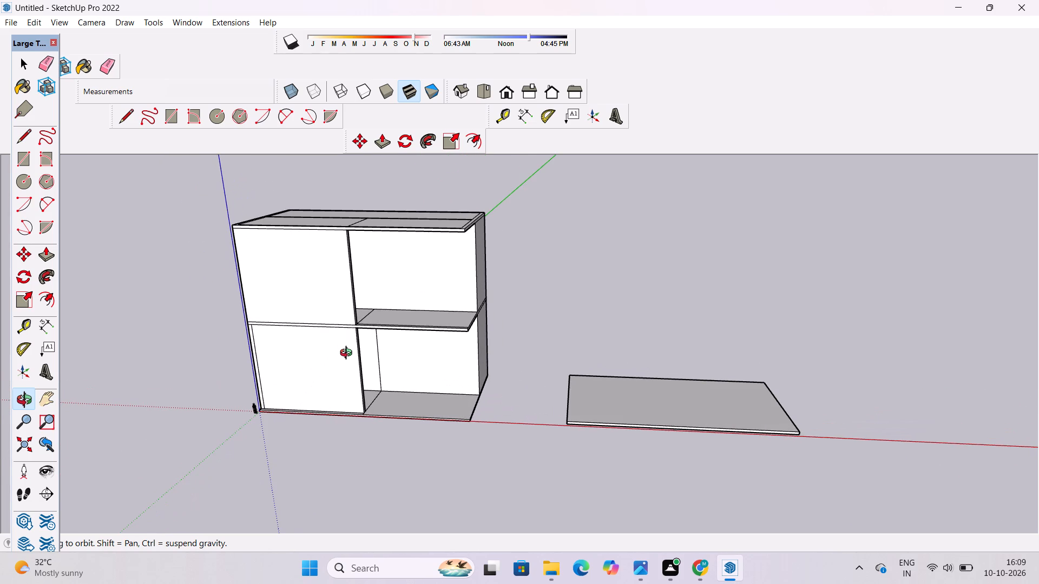
scroll(348, 354, down, 4)
drag(355, 387, 355, 375)
scroll(352, 355, up, 2)
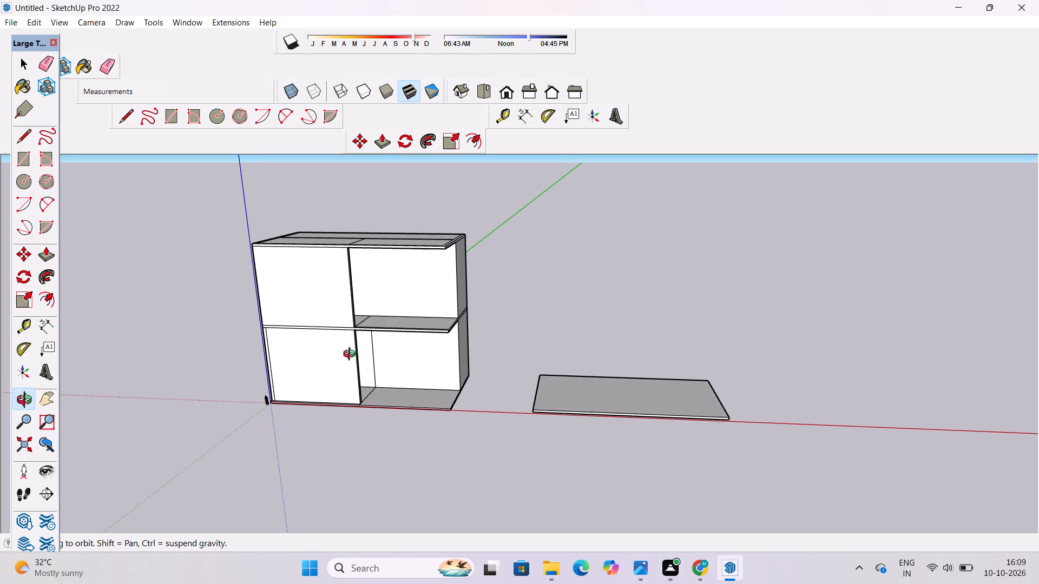
scroll(352, 355, up, 3)
scroll(352, 355, down, 1)
drag(352, 379, 354, 367)
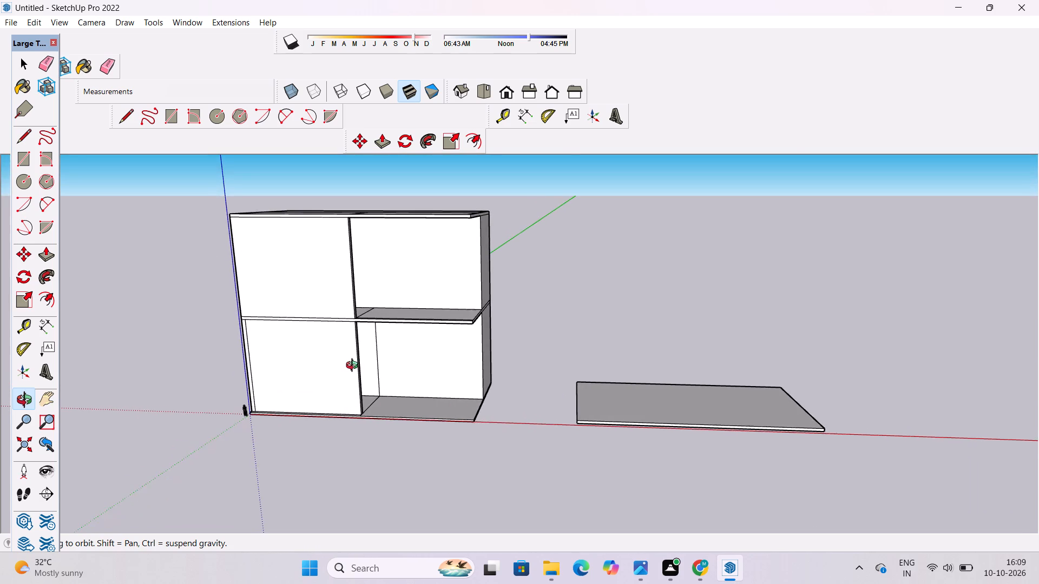
scroll(354, 365, down, 3)
drag(354, 364, 354, 350)
scroll(353, 340, up, 3)
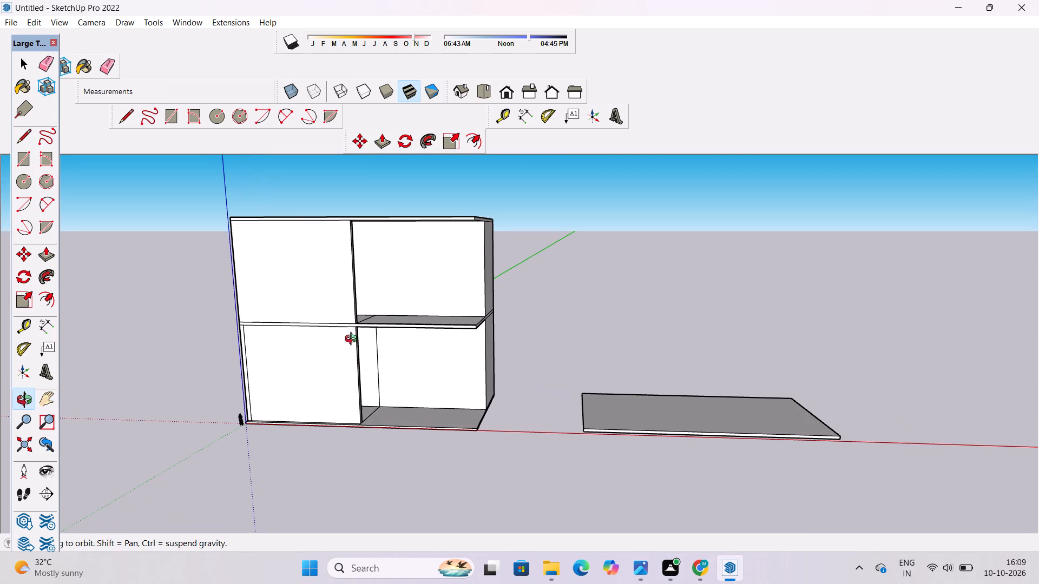
scroll(353, 340, down, 1)
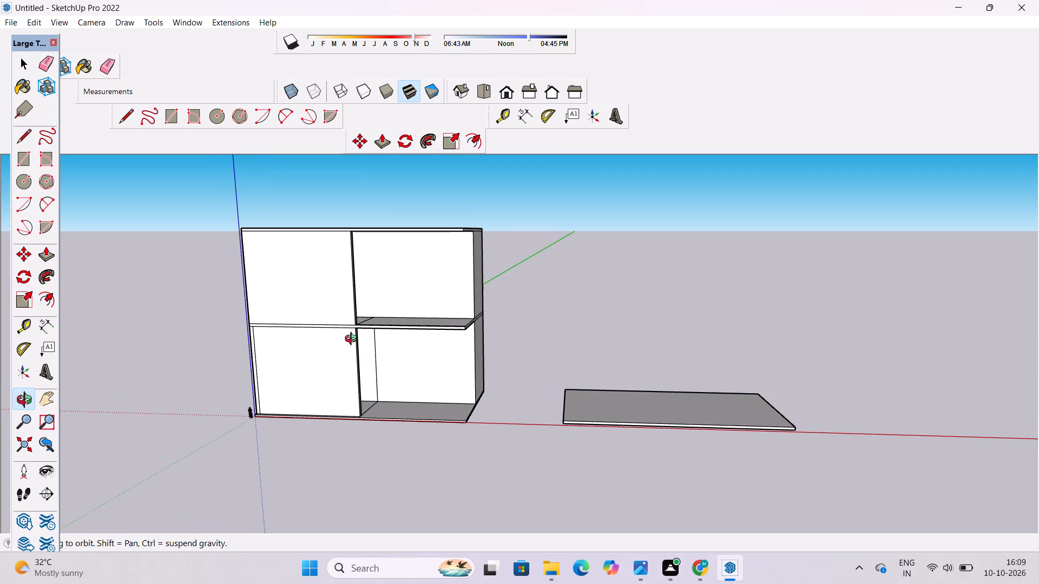
scroll(353, 340, down, 2)
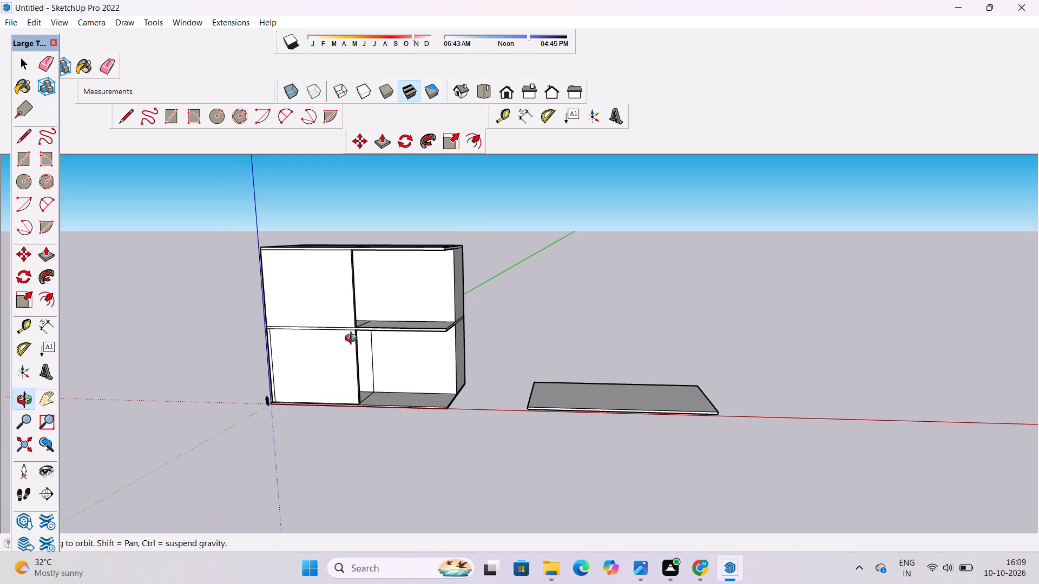
scroll(353, 340, up, 1)
scroll(353, 340, down, 3)
drag(361, 340, 347, 344)
scroll(344, 343, down, 2)
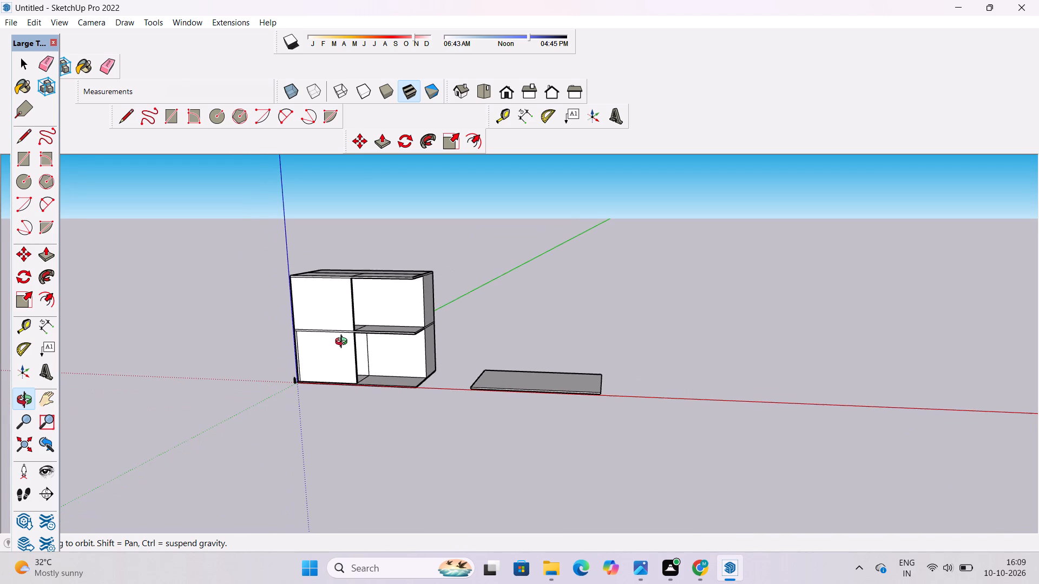
drag(345, 348, 345, 330)
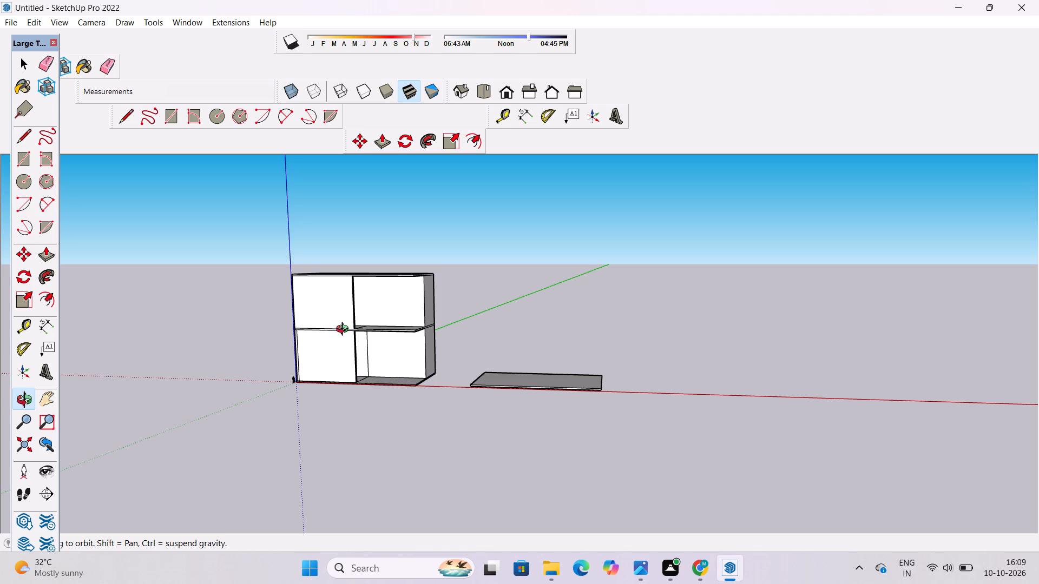
scroll(345, 330, down, 4)
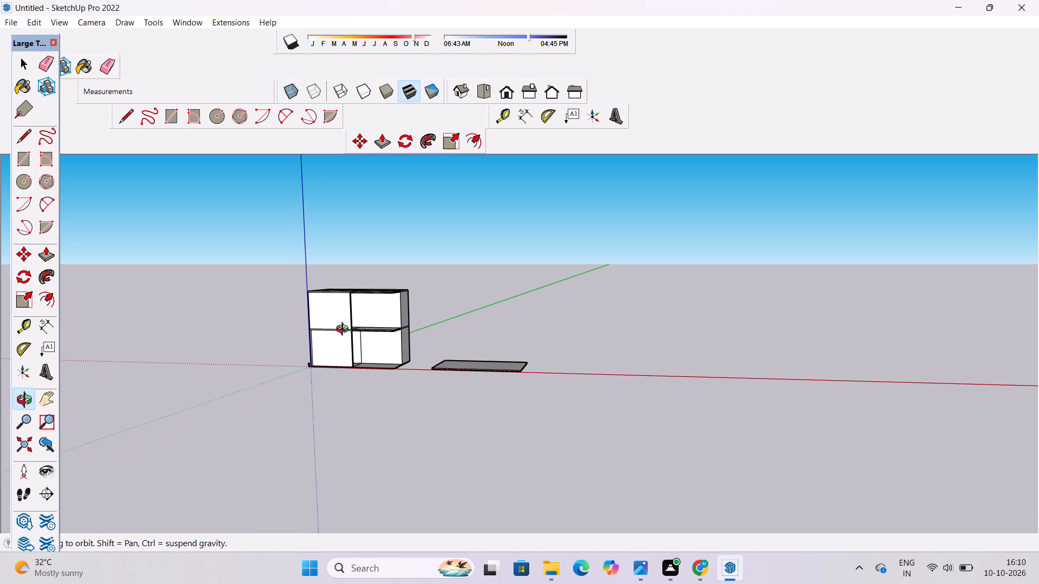
scroll(345, 330, down, 2)
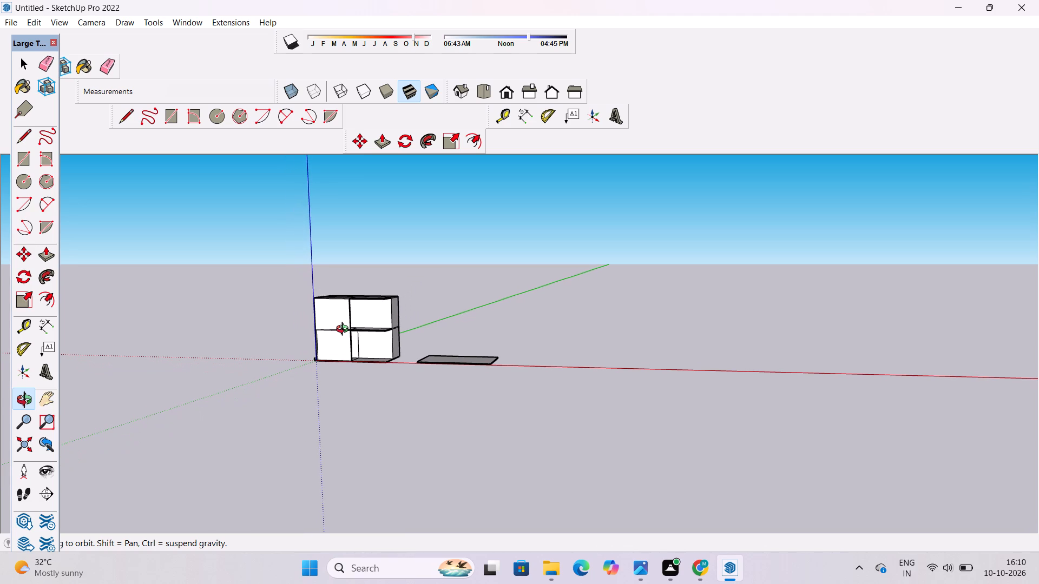
scroll(345, 330, down, 3)
scroll(345, 330, up, 4)
scroll(345, 330, down, 2)
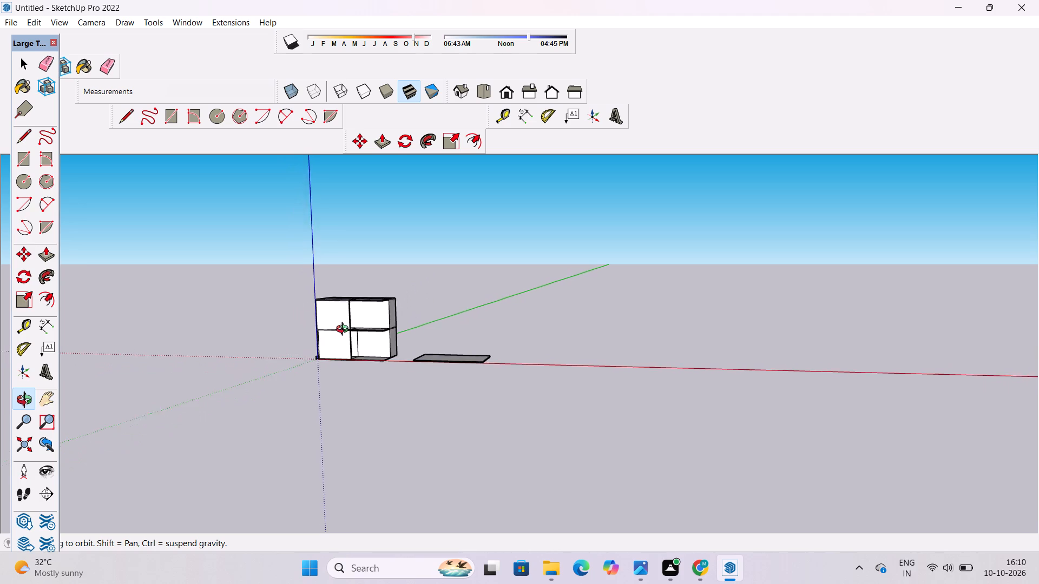
scroll(345, 330, down, 2)
scroll(345, 330, up, 4)
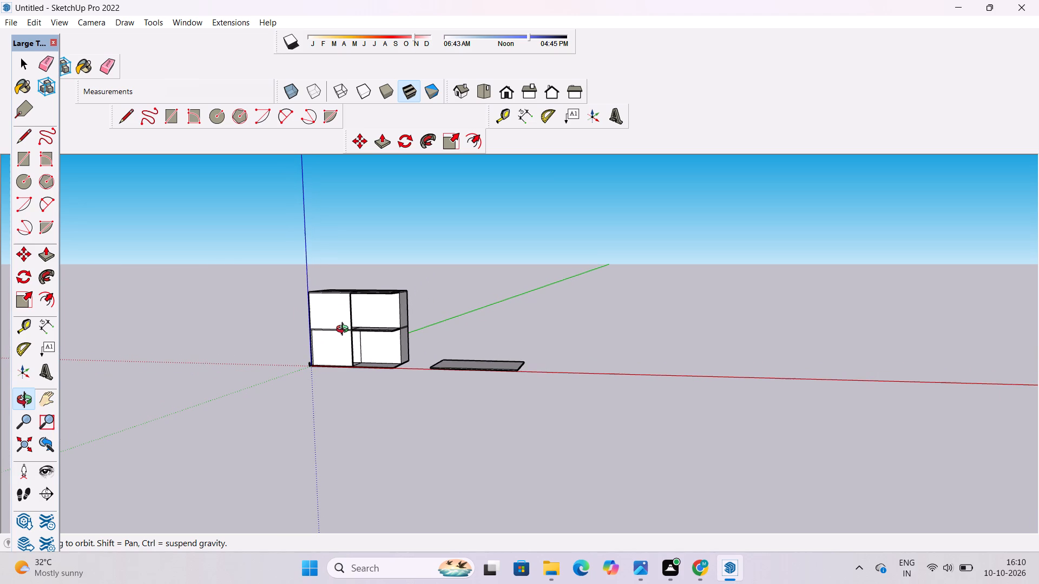
scroll(354, 332, down, 5)
drag(359, 334, 412, 479)
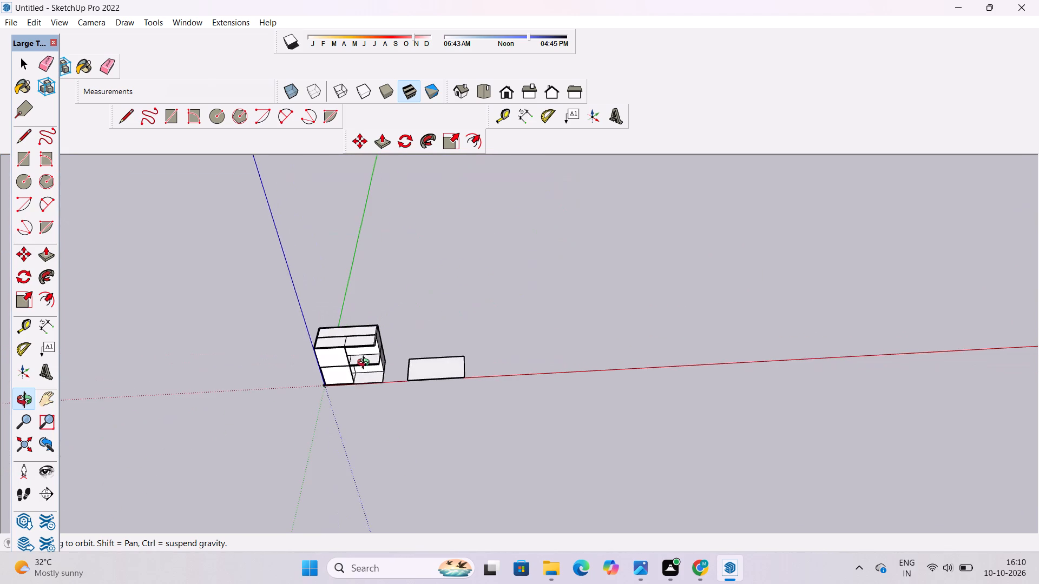
scroll(365, 364, up, 11)
drag(416, 447, 364, 348)
scroll(330, 320, up, 6)
shift+drag(319, 327, 382, 353)
drag(386, 357, 432, 360)
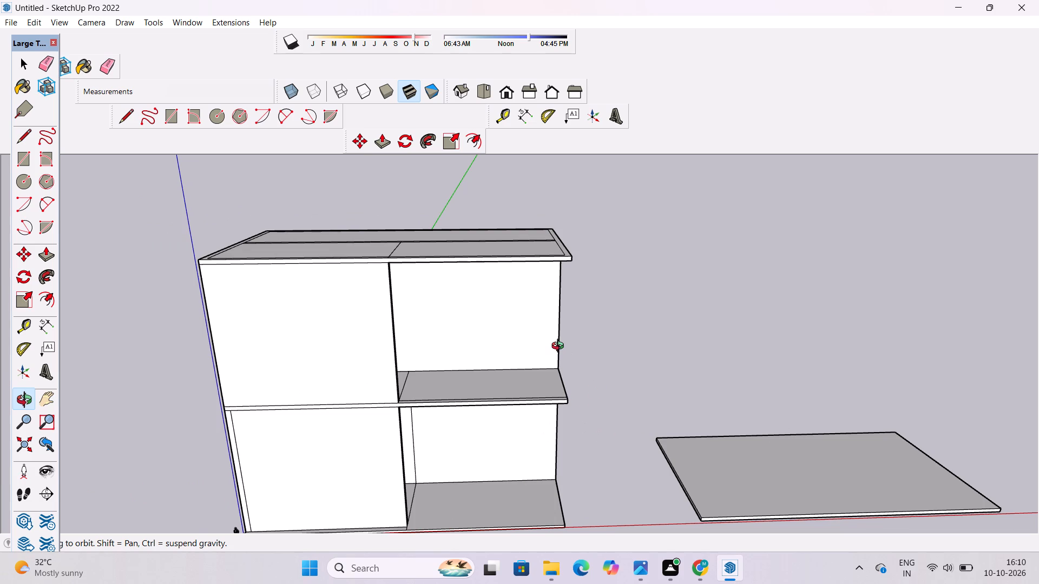
Examine the two-storey mass from the front and above, studying how the roof divisions line up with the walls and open bays below.
scroll(544, 356, down, 3)
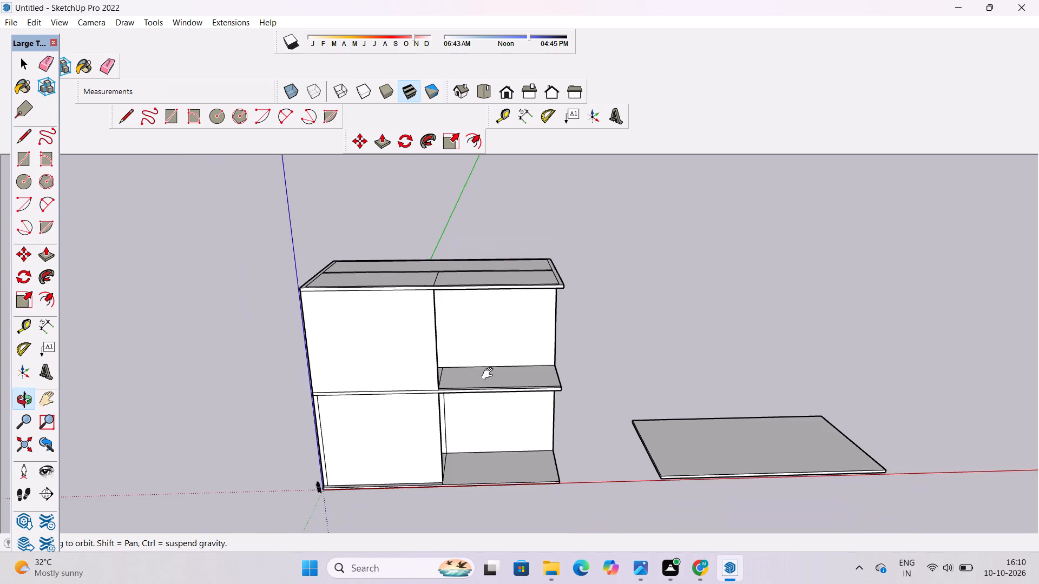
shift+drag(489, 374, 543, 355)
drag(543, 355, 542, 382)
scroll(542, 382, up, 4)
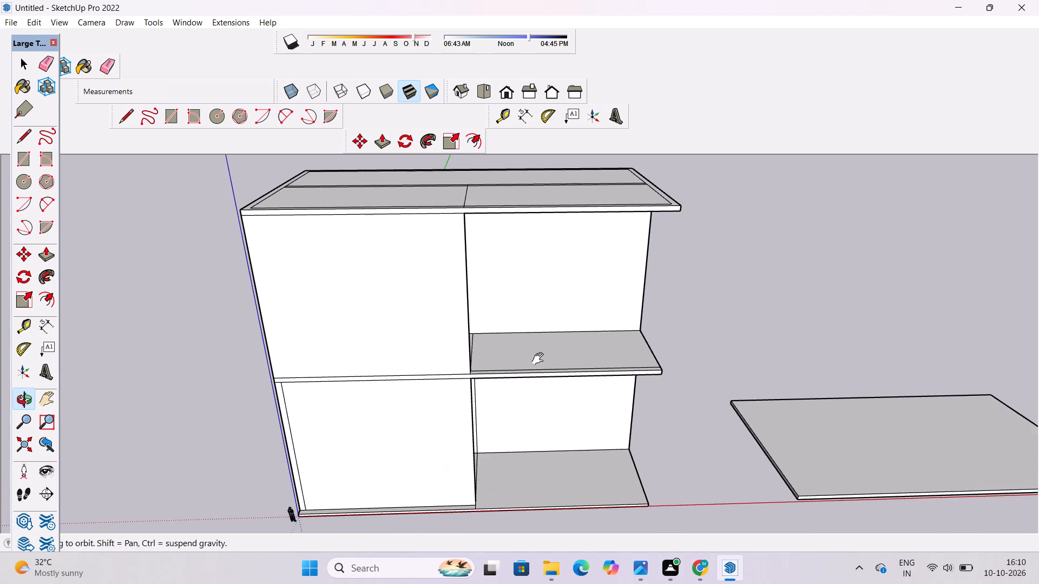
shift+drag(540, 359, 555, 346)
scroll(508, 189, down, 4)
drag(531, 192, 538, 231)
scroll(538, 232, down, 1)
shift+drag(539, 231, 551, 283)
scroll(540, 249, up, 5)
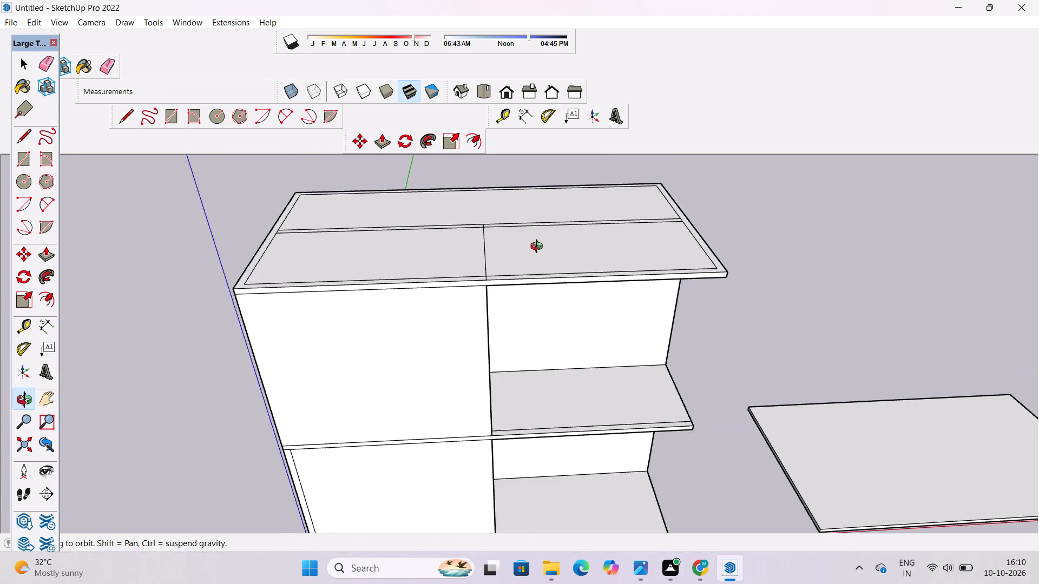
drag(539, 248, 552, 361)
shift+drag(550, 367, 541, 336)
drag(577, 366, 572, 306)
scroll(571, 303, down, 3)
shift+drag(571, 303, 572, 315)
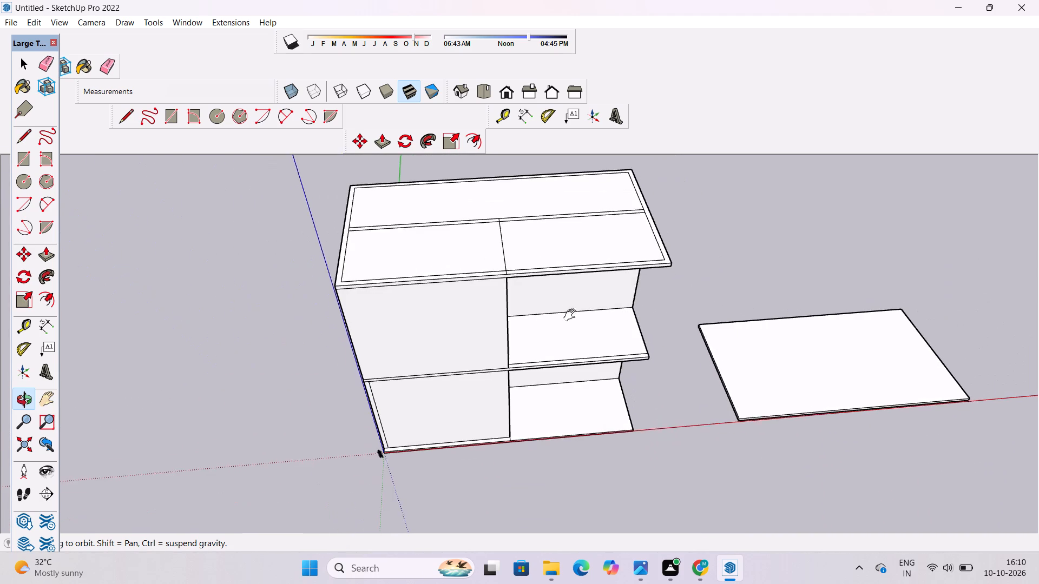
shift+drag(572, 315, 572, 326)
drag(571, 329, 570, 322)
shift+scroll(569, 311, up, 1)
shift+drag(569, 311, 571, 335)
drag(568, 344, 562, 300)
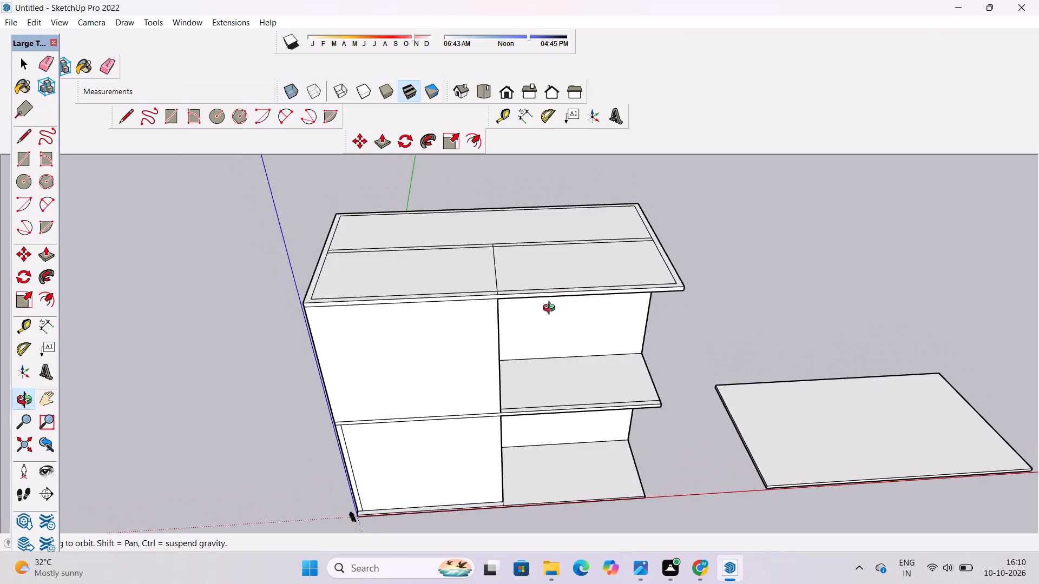
scroll(551, 309, up, 2)
shift+drag(544, 321, 550, 296)
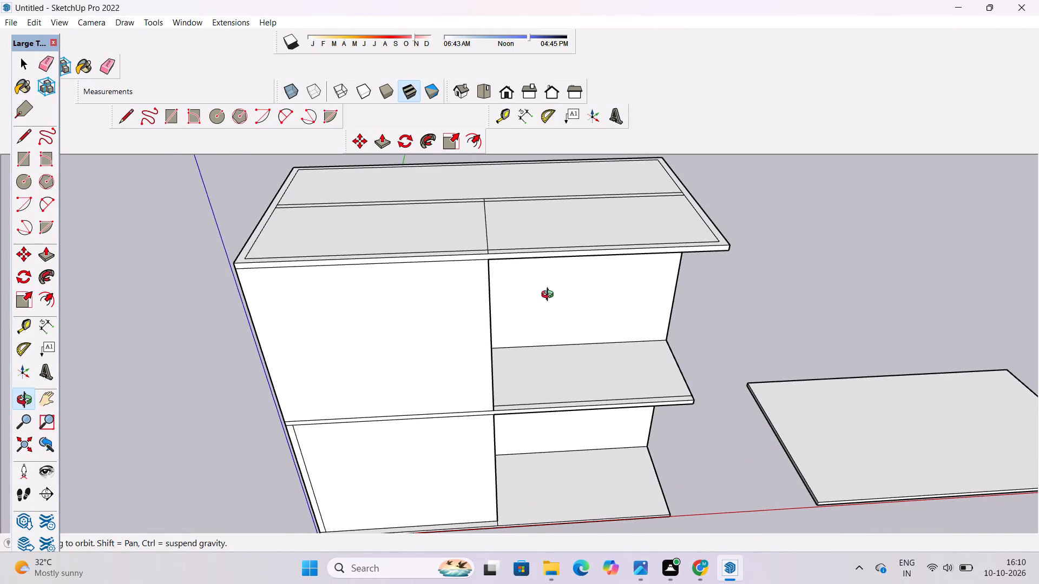
scroll(547, 292, down, 1)
shift+drag(547, 293, 550, 366)
drag(563, 322, 558, 343)
scroll(527, 355, down, 2)
shift+drag(542, 342, 539, 359)
drag(538, 363, 521, 329)
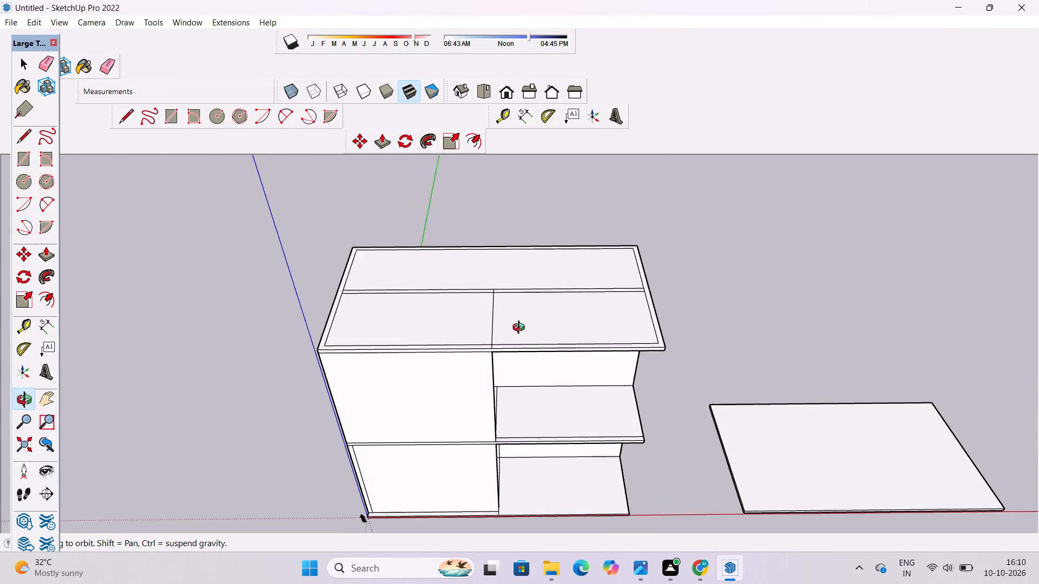
drag(521, 329, 521, 329)
scroll(528, 334, up, 1)
shift+drag(526, 335, 517, 344)
drag(518, 357, 516, 345)
scroll(516, 343, up, 1)
shift+drag(516, 343, 503, 352)
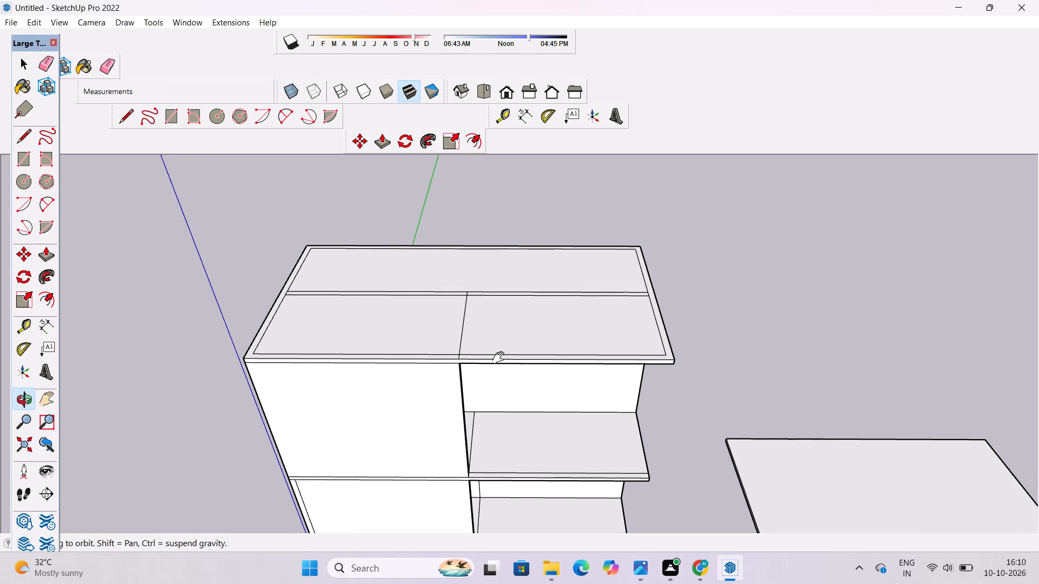
shift+drag(501, 358, 501, 350)
shift+drag(501, 350, 484, 353)
shift+scroll(488, 353, up, 1)
shift+click(490, 352)
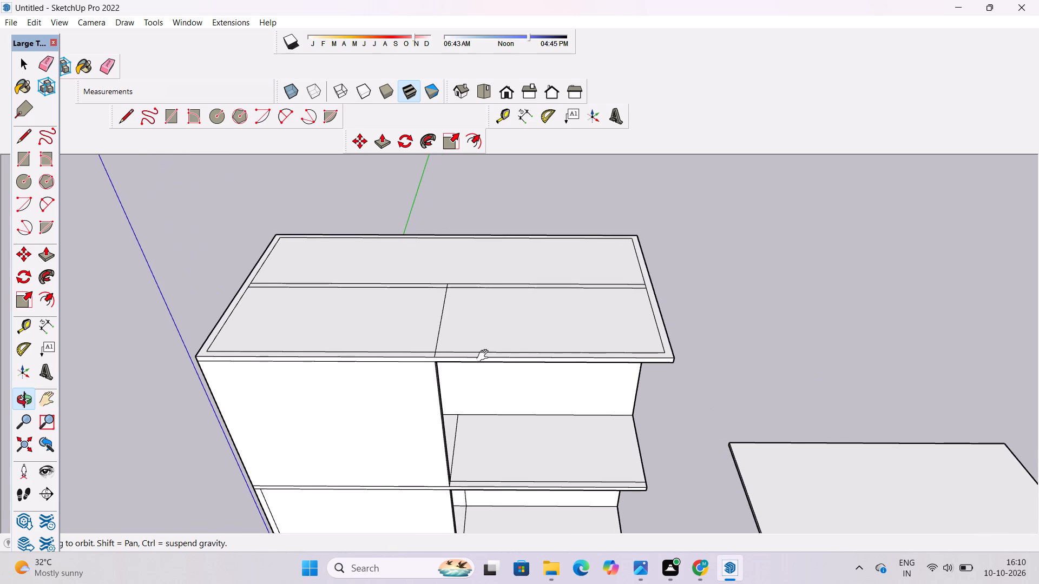
shift+click(485, 356)
shift+scroll(515, 346, up, 1)
shift+drag(515, 346, 508, 348)
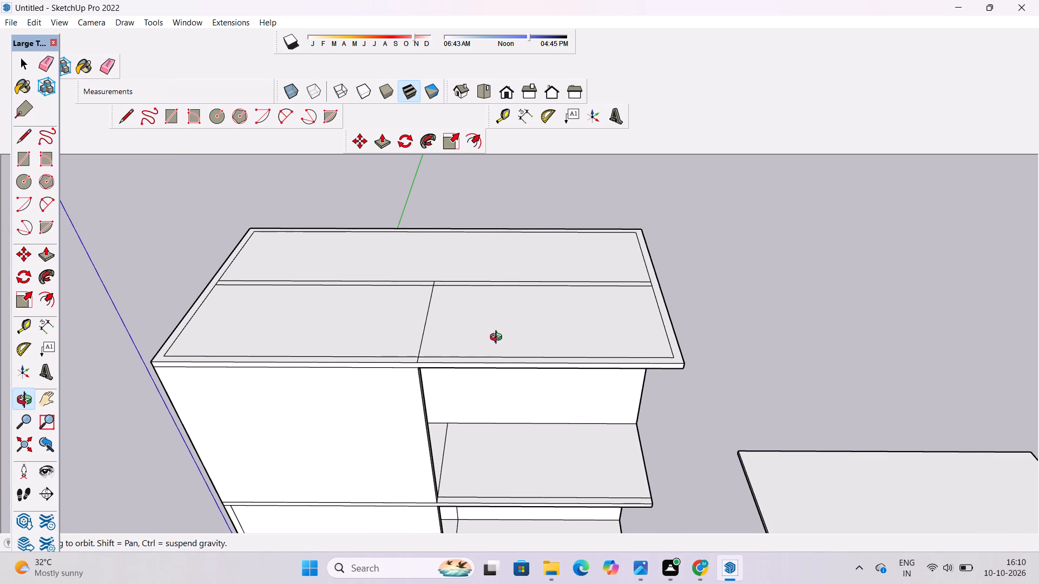
scroll(498, 339, down, 3)
shift+drag(498, 339, 498, 348)
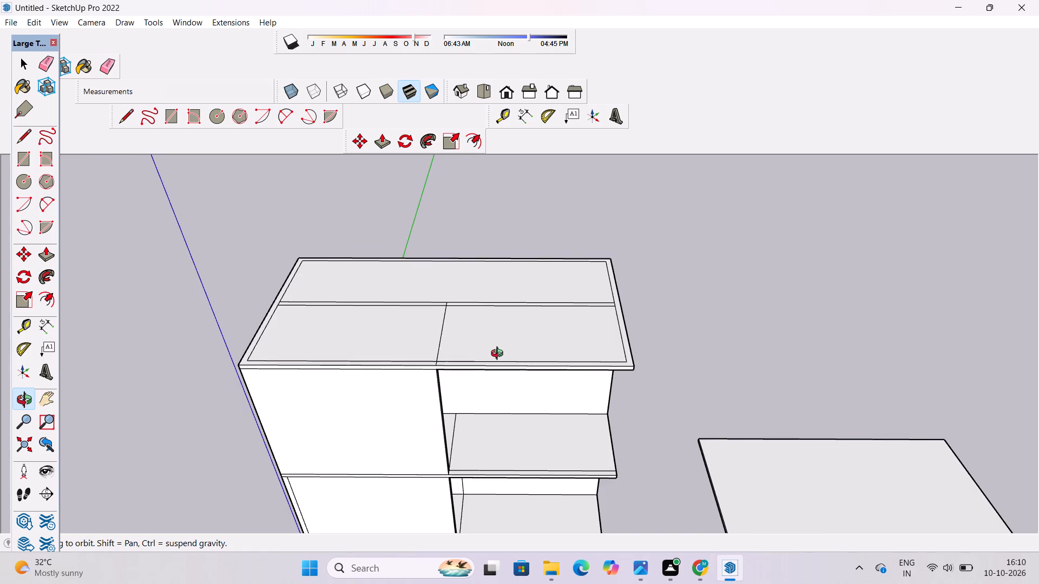
scroll(499, 355, up, 3)
shift+drag(498, 354, 492, 365)
shift+scroll(489, 368, up, 2)
shift+drag(488, 363, 482, 375)
shift+scroll(485, 375, down, 4)
shift+click(485, 375)
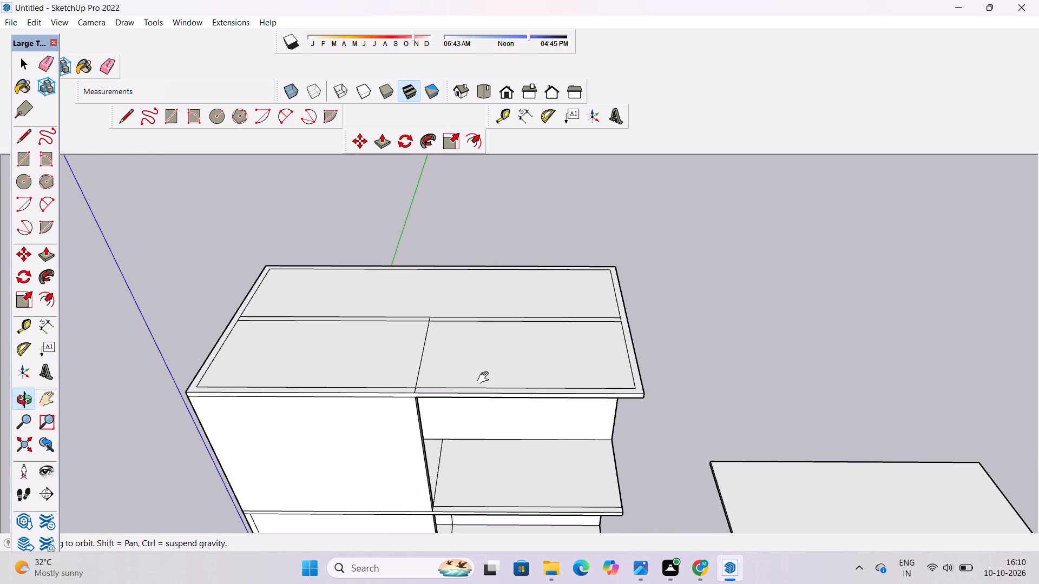
shift+drag(485, 379, 483, 389)
scroll(467, 375, down, 2)
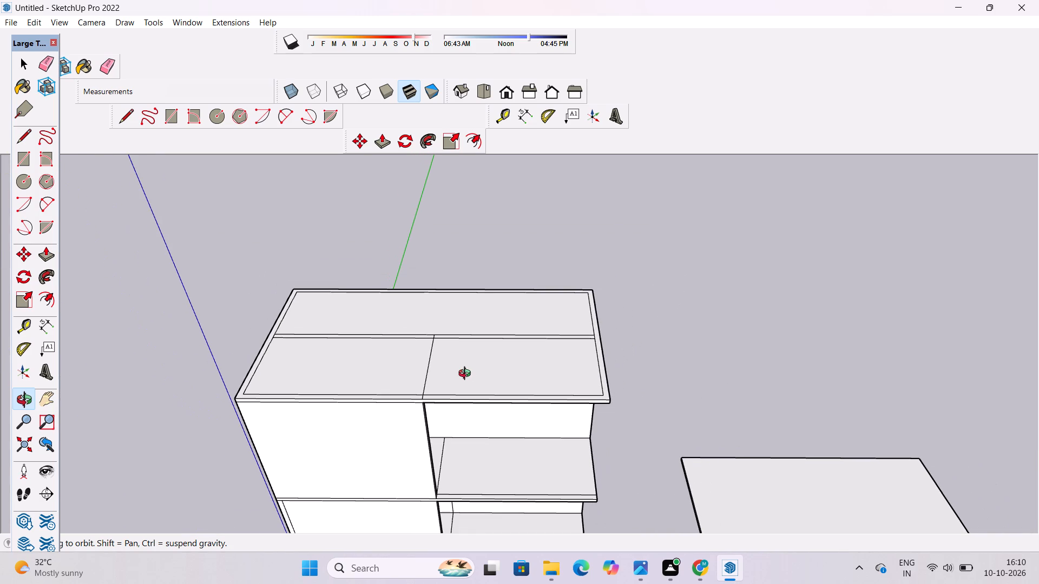
Draw a 2' line extending the middle strip's far line across the roof border to the outer edge at the origin end.
shift+drag(467, 375, 499, 394)
scroll(308, 345, up, 3)
shift+drag(321, 347, 331, 354)
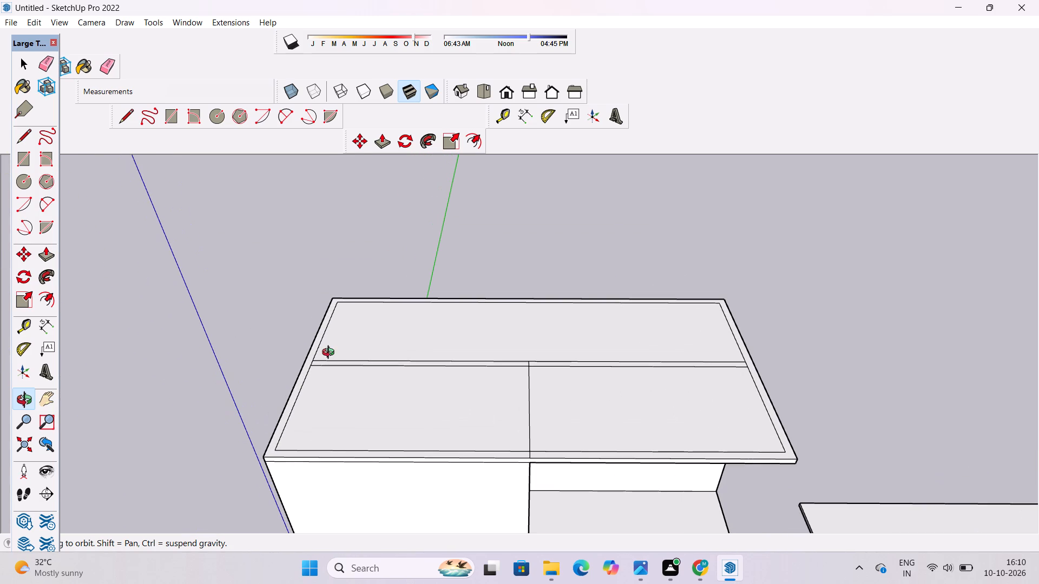
key(l)
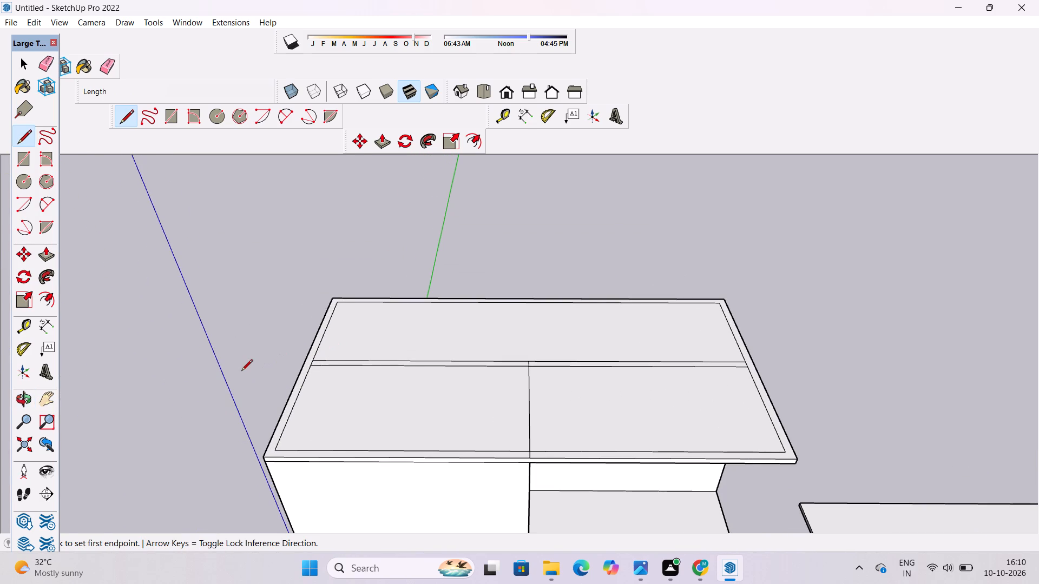
scroll(242, 369, up, 2)
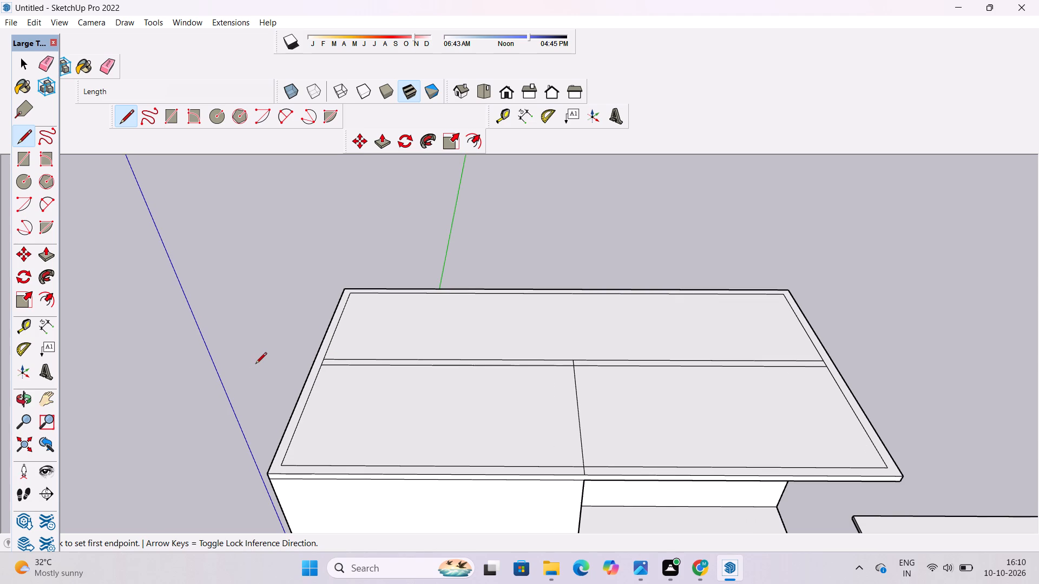
scroll(255, 364, down, 2)
scroll(236, 382, up, 3)
scroll(271, 356, up, 5)
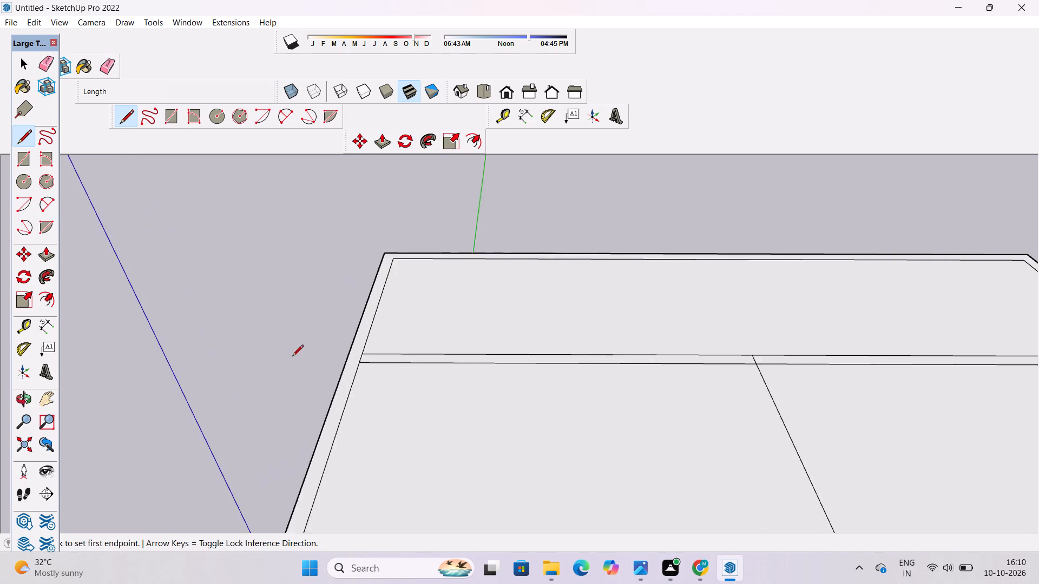
scroll(292, 357, up, 3)
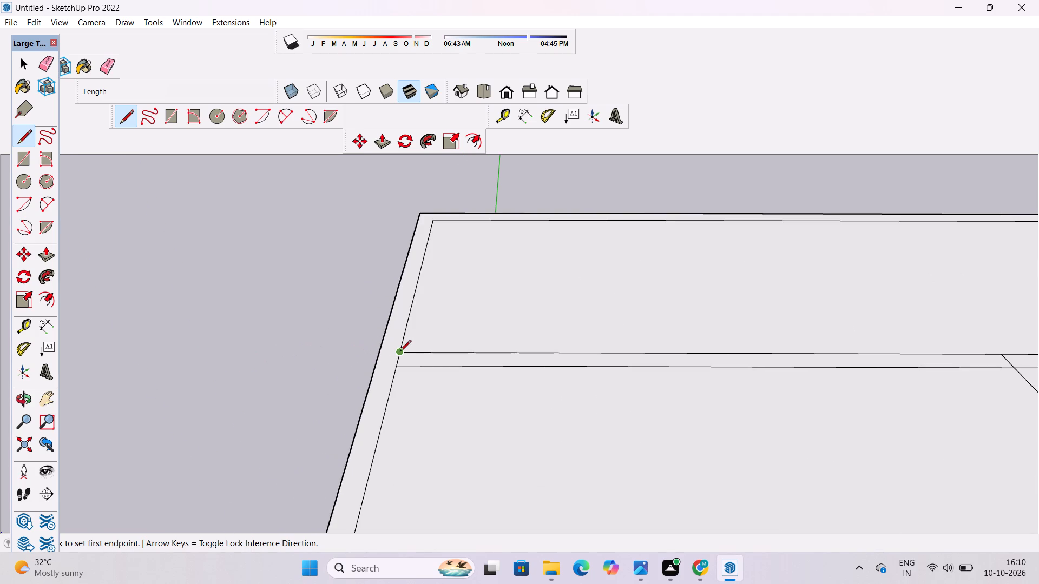
click(400, 352)
click(382, 353)
Erase the short inset-outline segment that closes off the middle strip at the roof's origin end.
key(space)
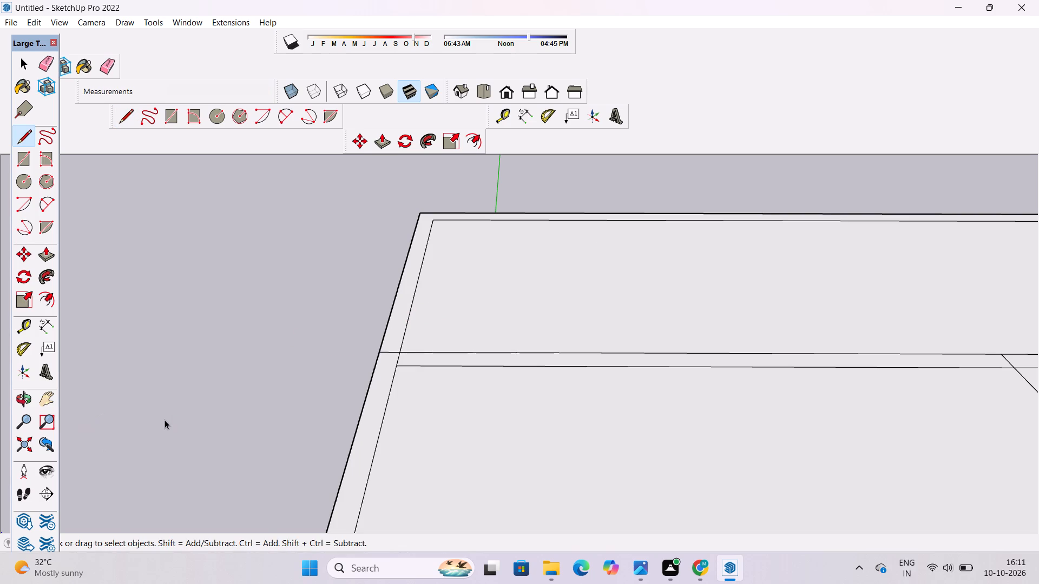
key(e)
scroll(330, 309, down, 1)
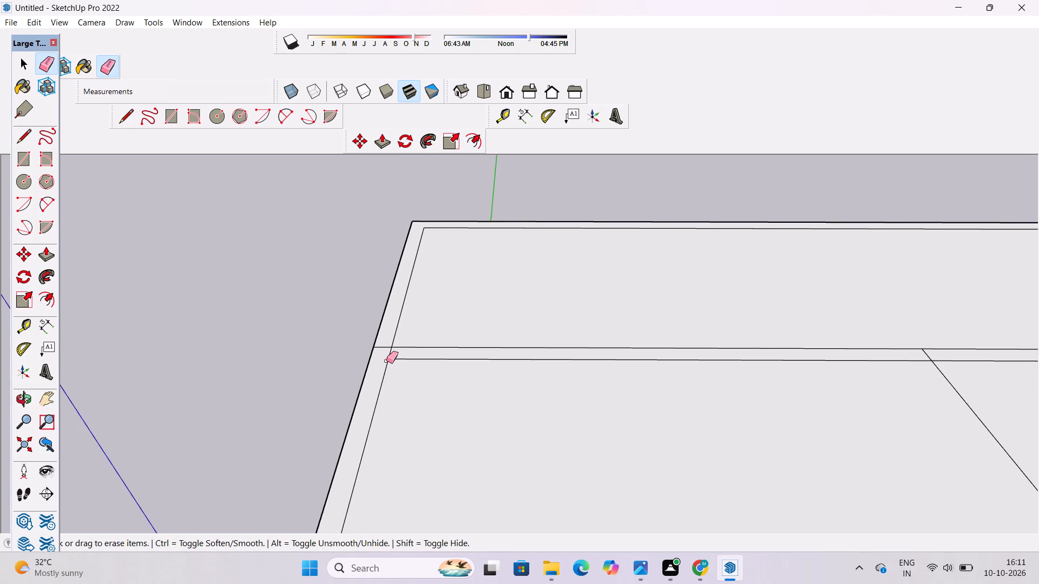
scroll(372, 349, up, 10)
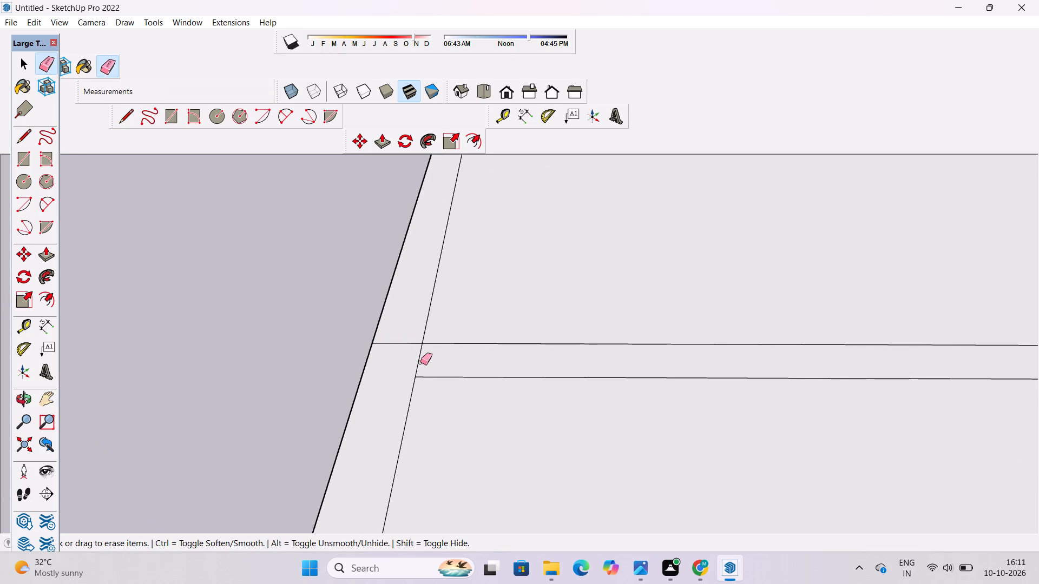
click(419, 359)
scroll(310, 284, down, 15)
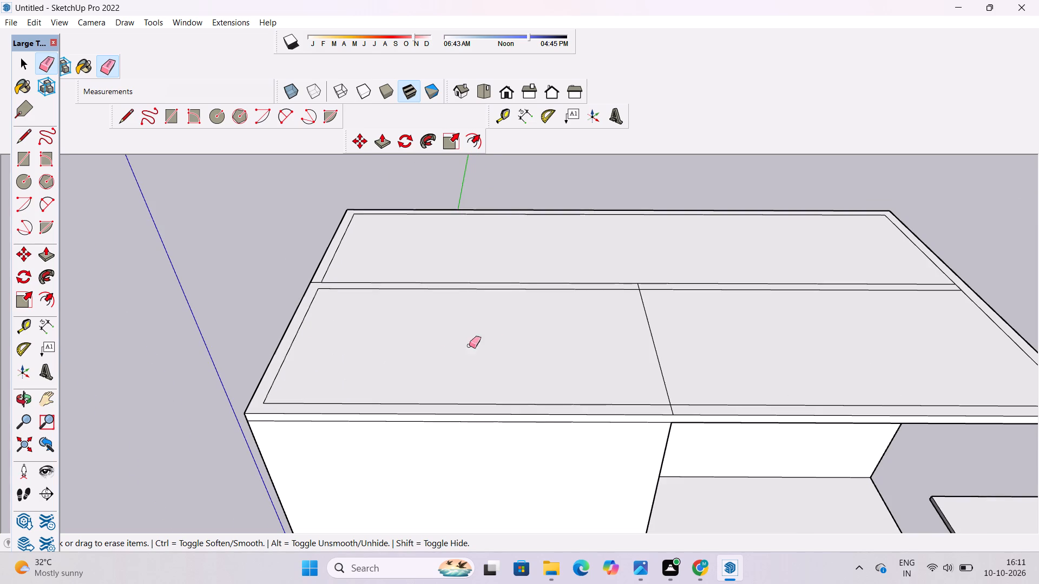
scroll(405, 392, down, 3)
scroll(569, 360, up, 3)
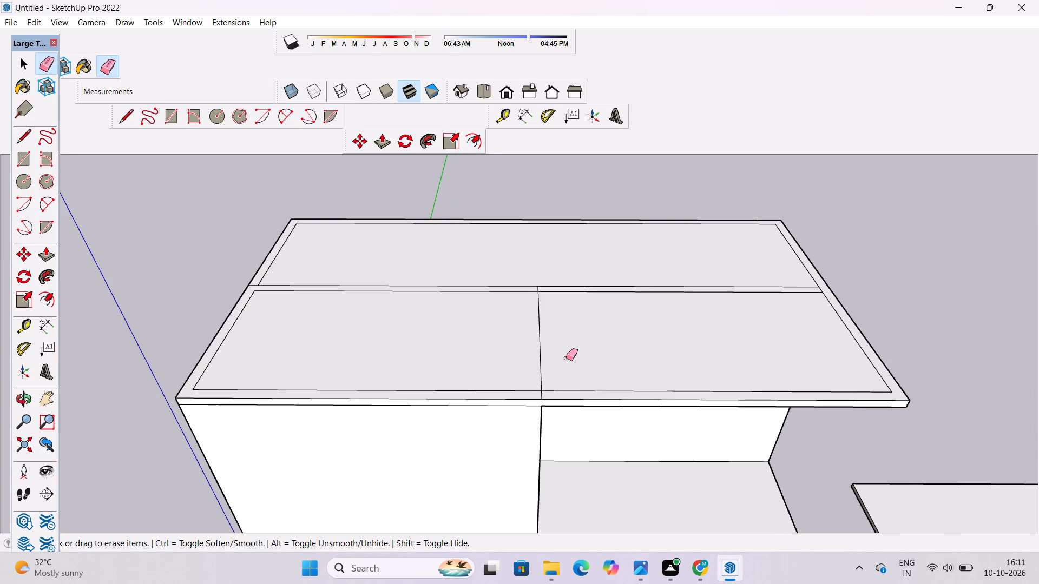
Push/Pull the U-shaped border face around the roof's front bay at the origin end upward by 46'.
key(space)
key(o)
drag(552, 389, 555, 374)
scroll(413, 371, down, 3)
shift+drag(371, 375, 387, 379)
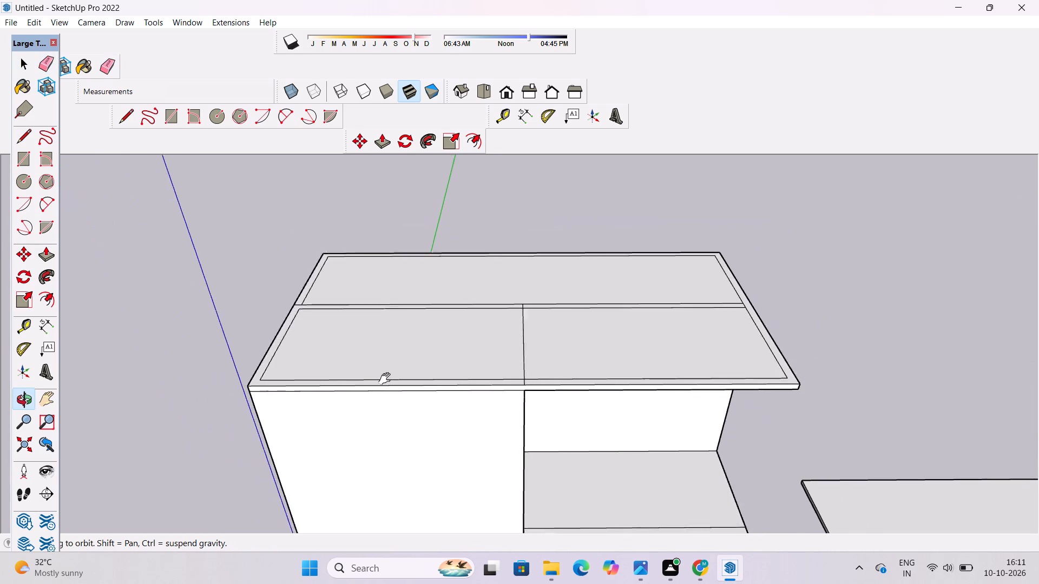
shift+drag(387, 379, 451, 388)
shift+scroll(339, 406, up, 3)
shift+drag(338, 405, 337, 412)
key(p)
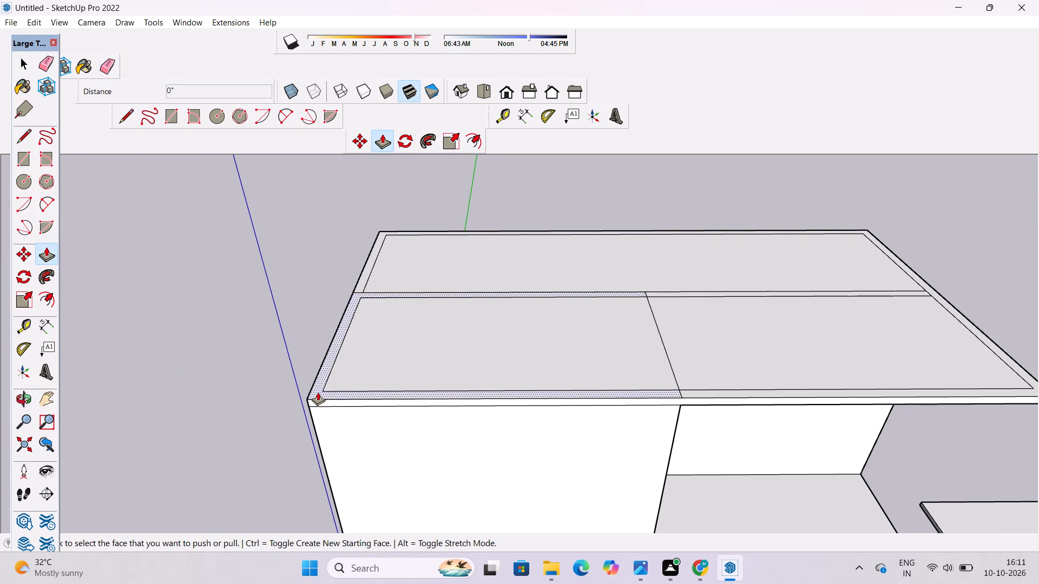
click(318, 392)
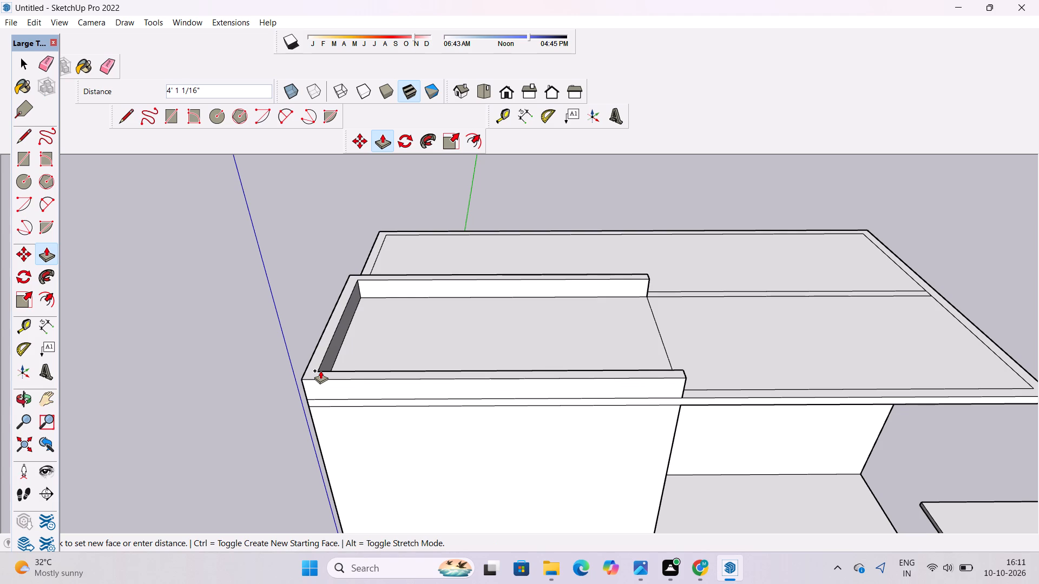
scroll(320, 370, down, 3)
key(o)
drag(351, 407, 359, 333)
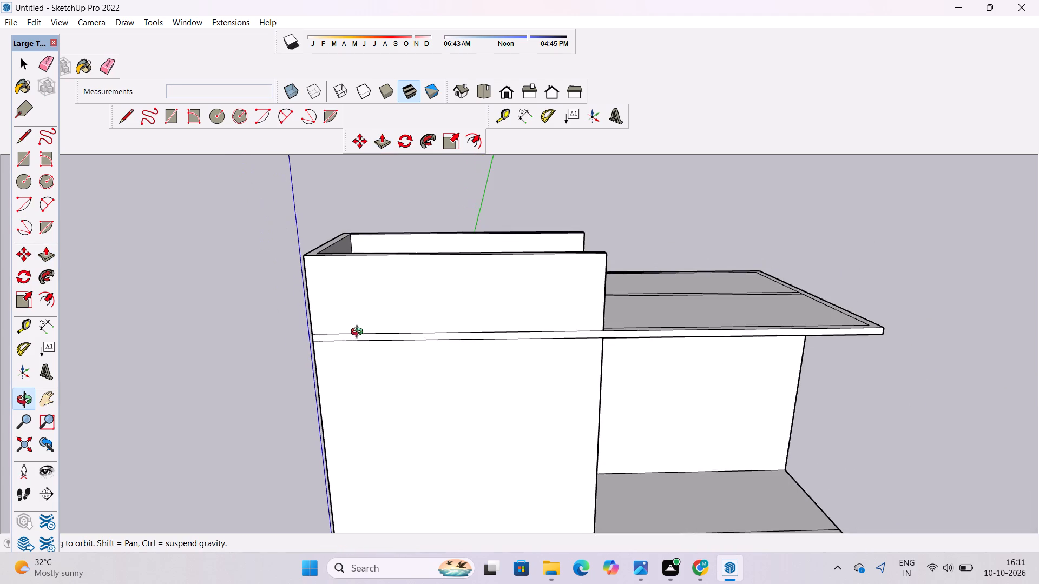
scroll(360, 335, down, 4)
shift+drag(364, 333, 324, 406)
shift+drag(319, 406, 309, 409)
shift+drag(305, 408, 304, 395)
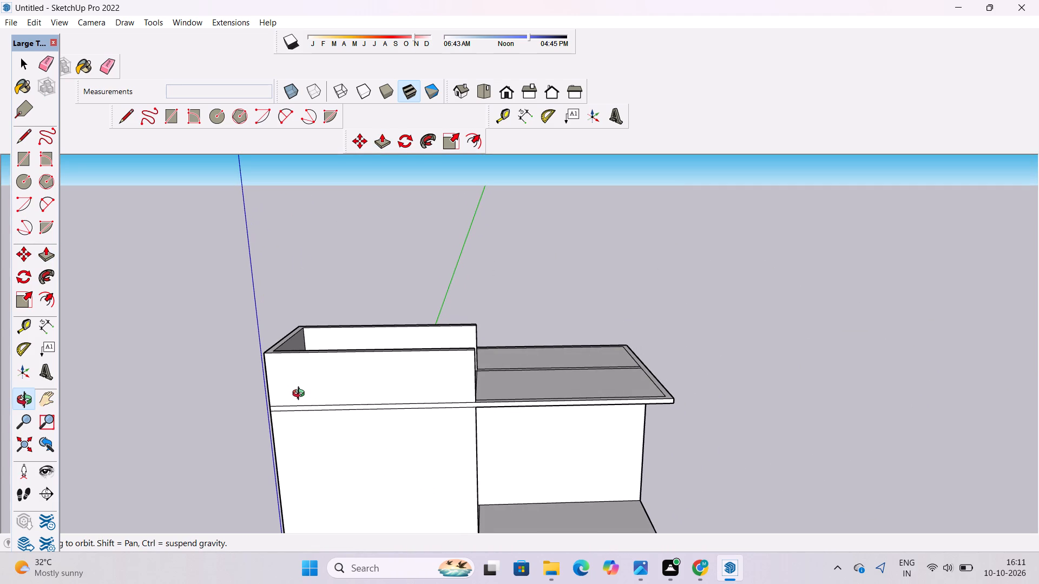
key(p)
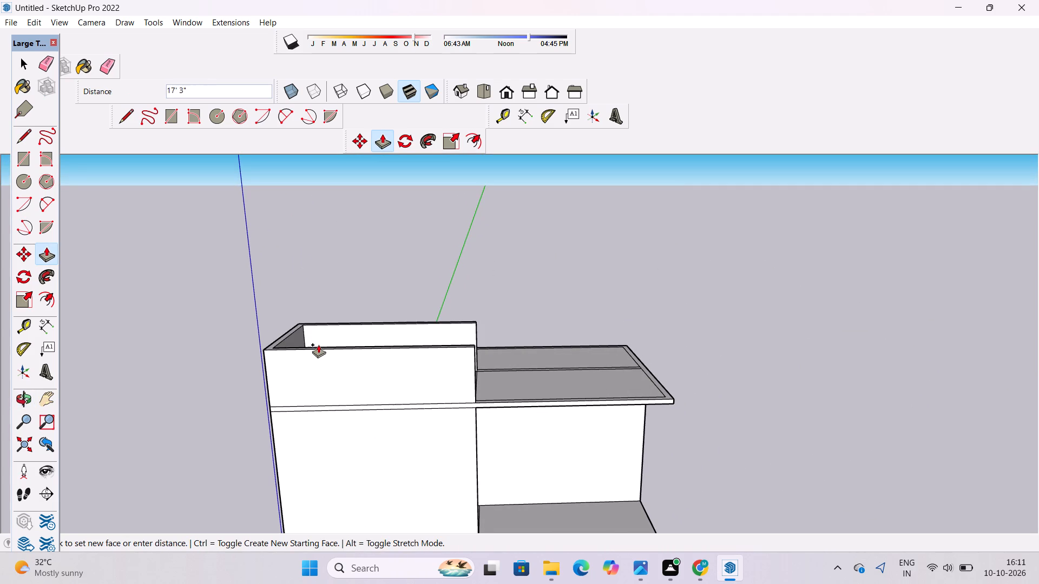
scroll(341, 292, down, 5)
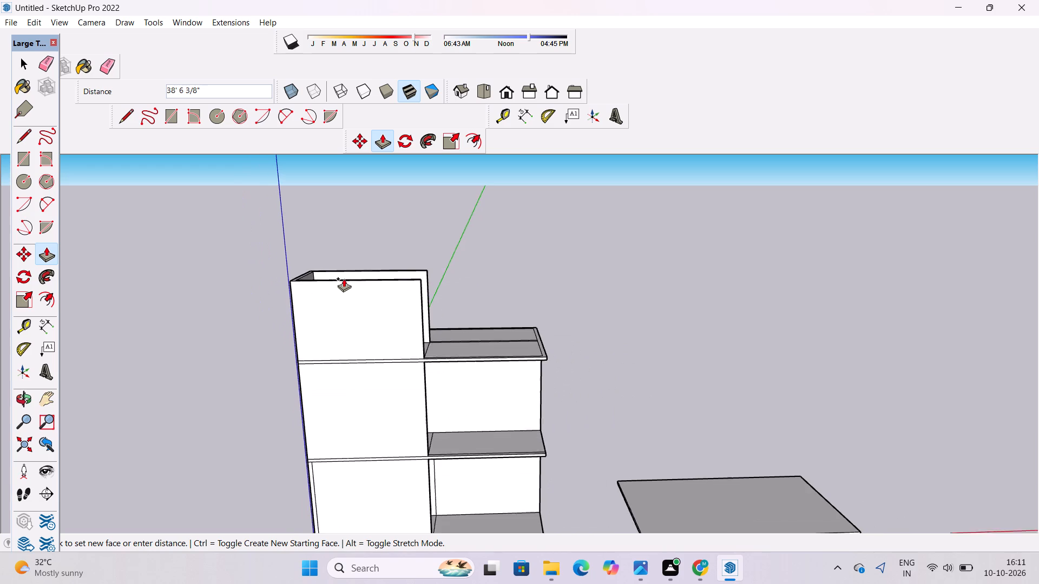
scroll(344, 278, down, 4)
scroll(345, 268, up, 1)
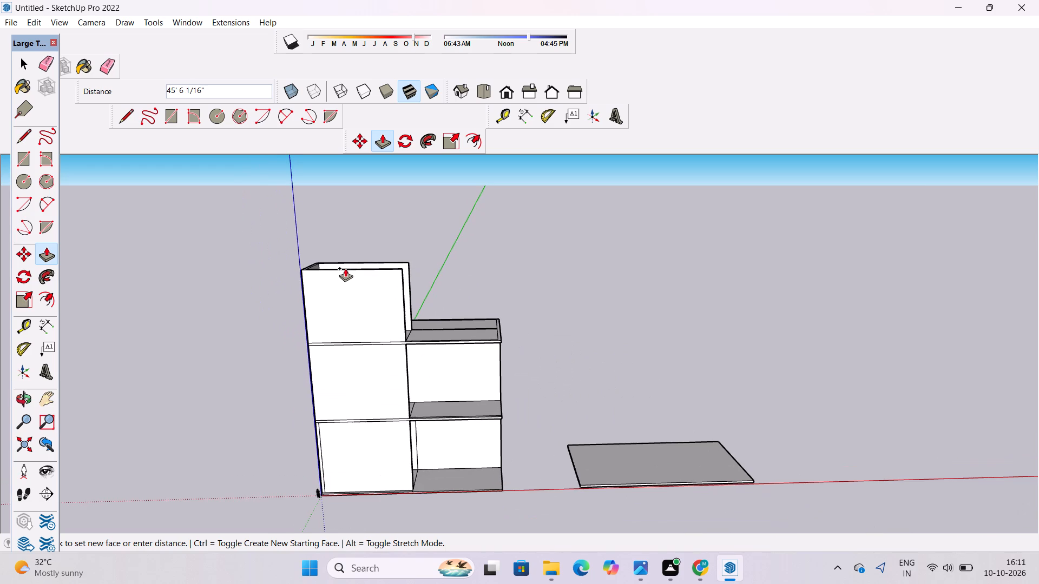
scroll(345, 268, up, 1)
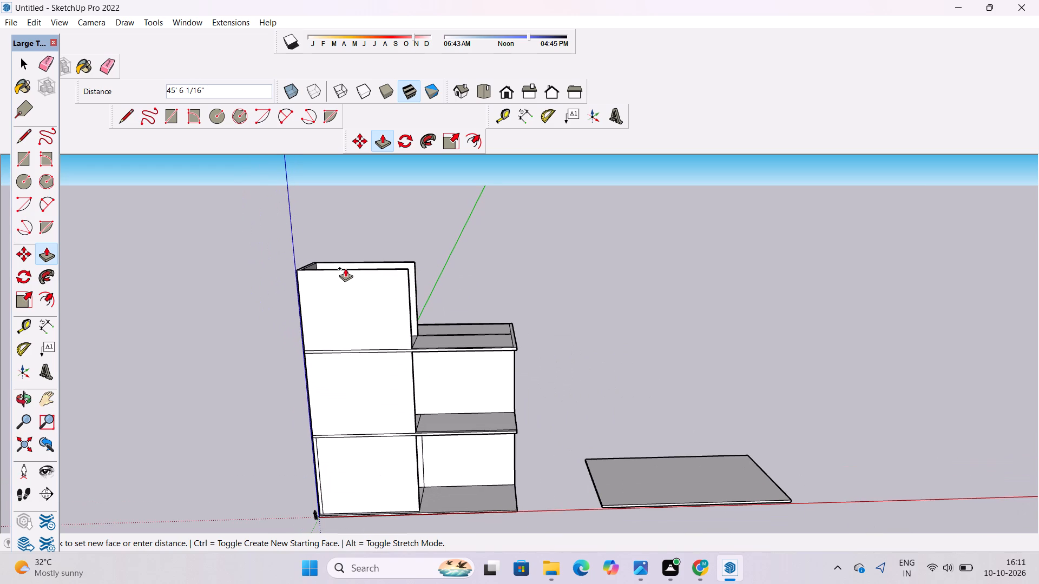
scroll(345, 268, down, 1)
scroll(345, 268, up, 2)
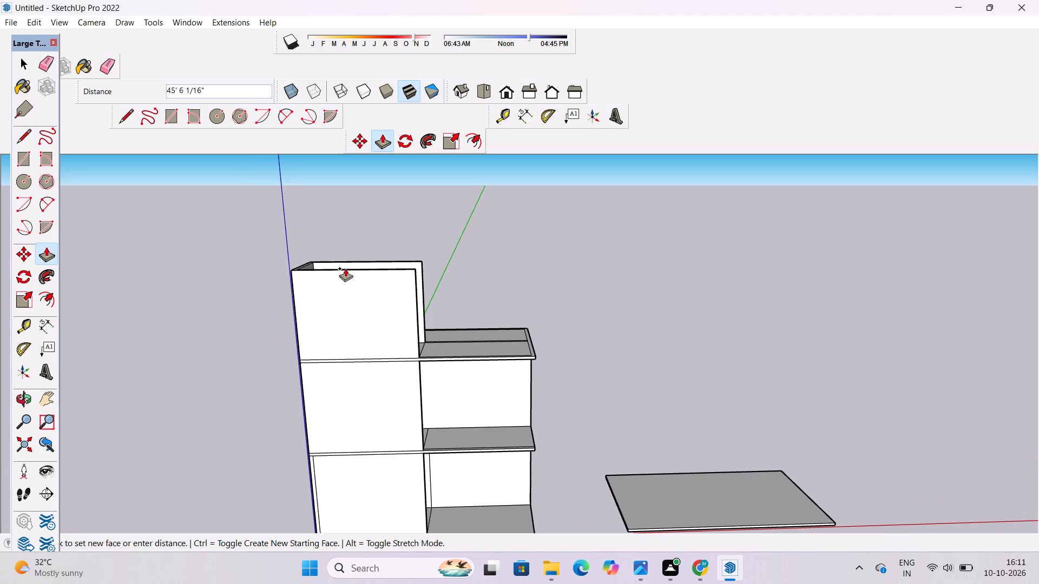
text(46')
key(Return)
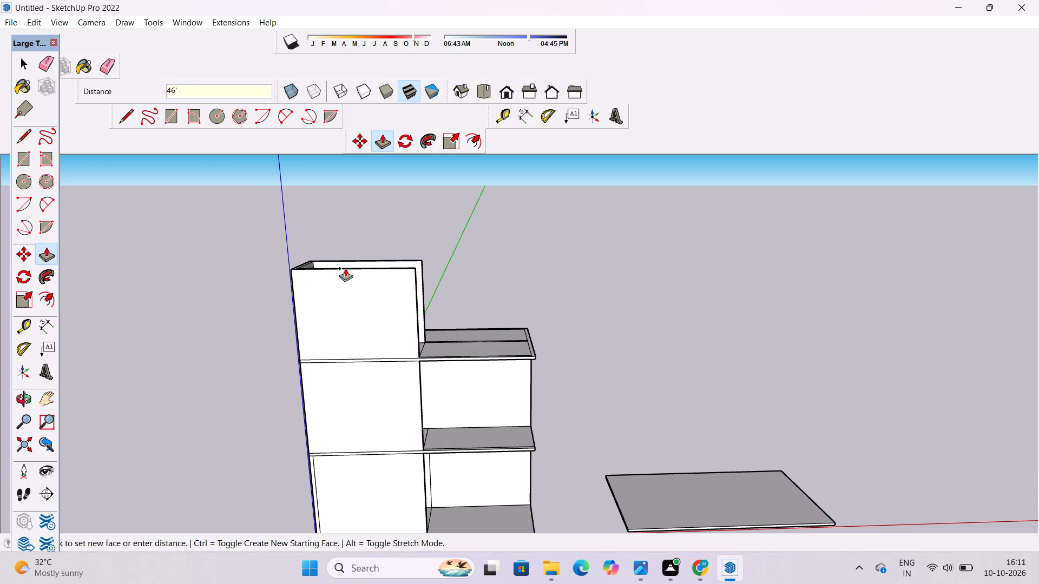
Examine the raised U-shaped third-storey walls from the front, the side and above, including the inside of the open bay.
key(space)
text(o)
scroll(333, 277, down, 1)
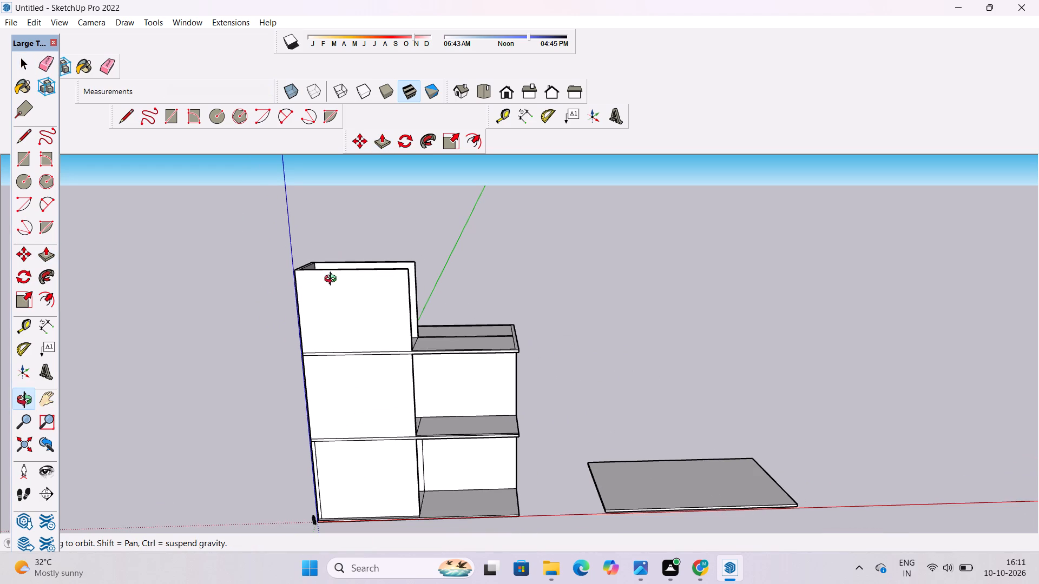
shift+drag(379, 294, 346, 305)
scroll(346, 303, up, 3)
drag(354, 290, 320, 315)
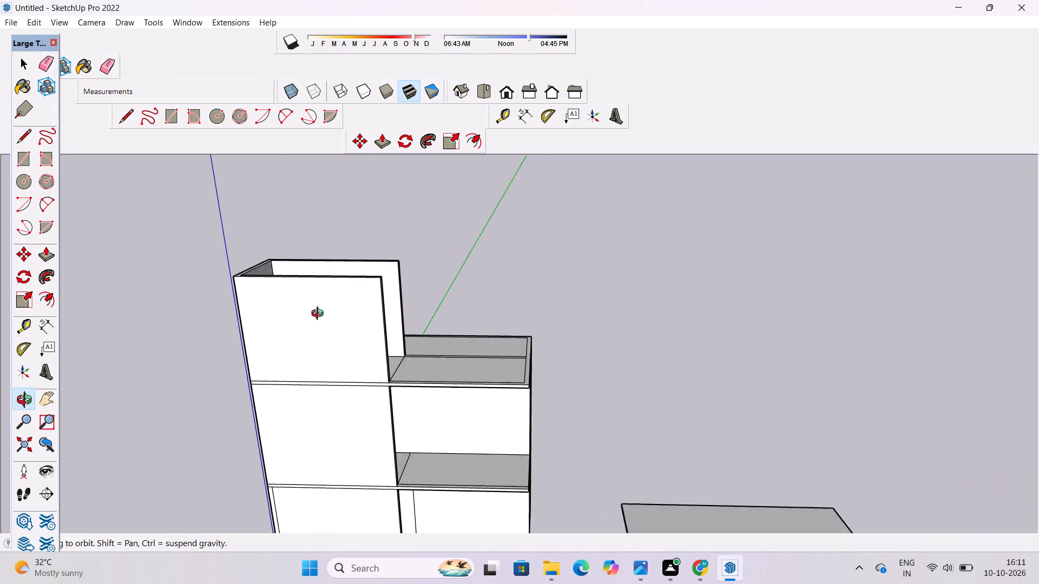
drag(320, 315, 229, 330)
scroll(326, 256, up, 4)
drag(381, 260, 383, 276)
drag(385, 280, 320, 288)
scroll(320, 271, up, 2)
shift+drag(320, 271, 320, 326)
drag(318, 329, 312, 301)
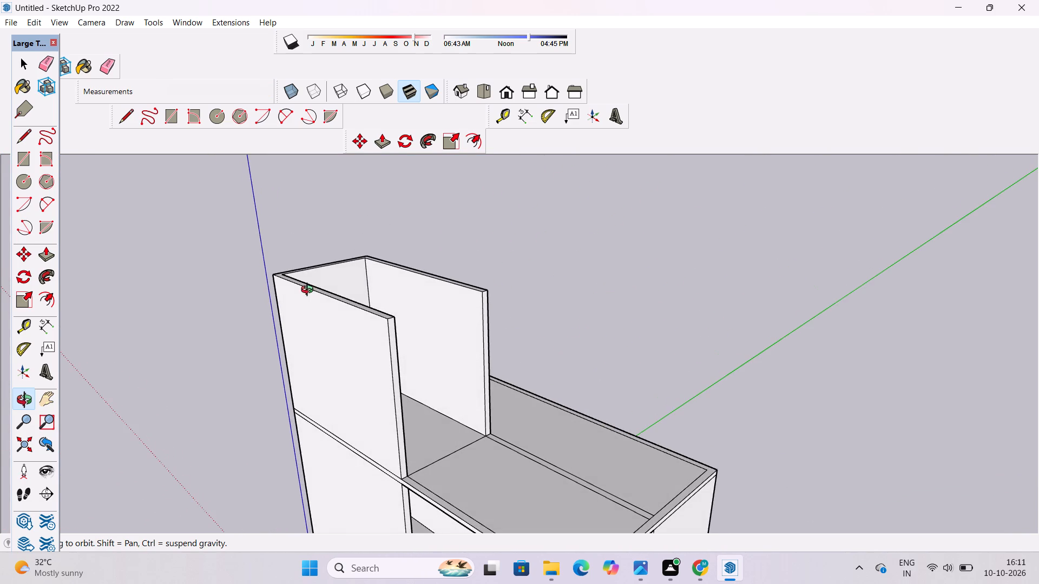
scroll(305, 289, up, 2)
shift+drag(303, 287, 302, 355)
scroll(345, 318, up, 3)
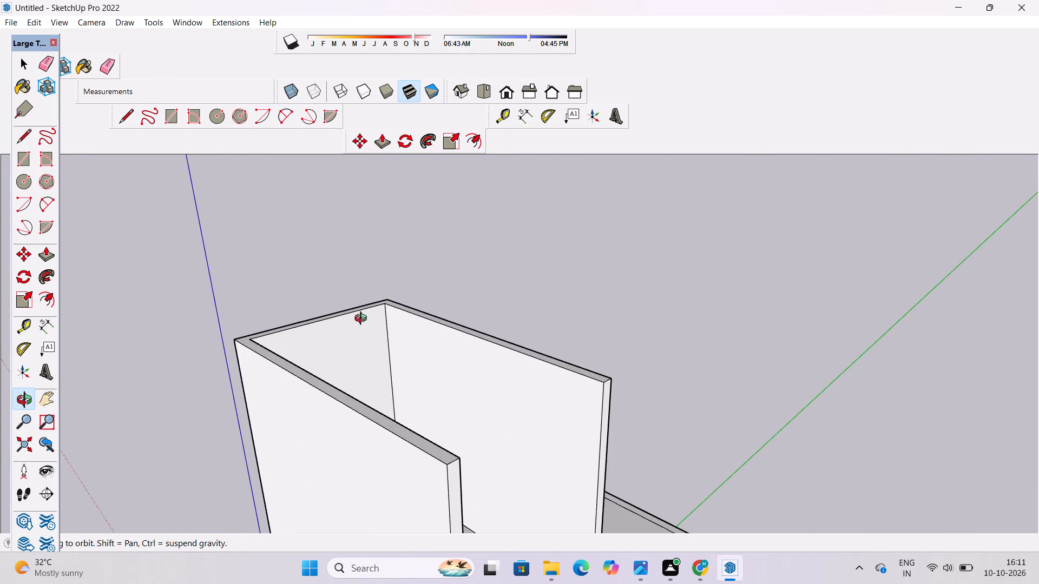
drag(364, 321, 280, 376)
drag(337, 372, 326, 324)
drag(315, 359, 330, 361)
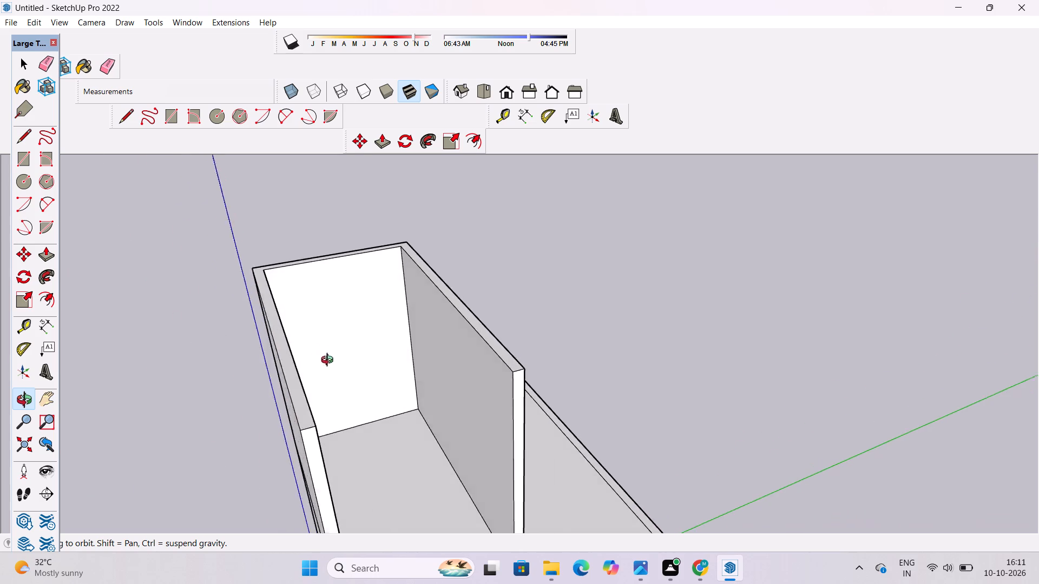
drag(330, 361, 471, 268)
drag(492, 287, 280, 353)
drag(463, 234, 424, 266)
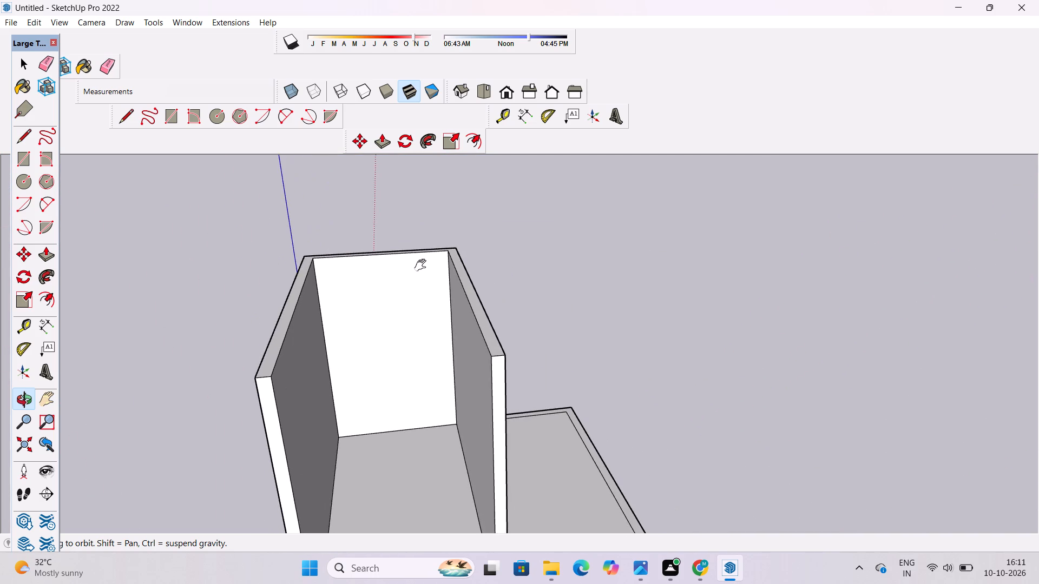
Place a guide 2' below the top inner edge of the third-storey end wall at the origin end.
drag(422, 276, 469, 376)
shift+scroll(364, 323, up, 4)
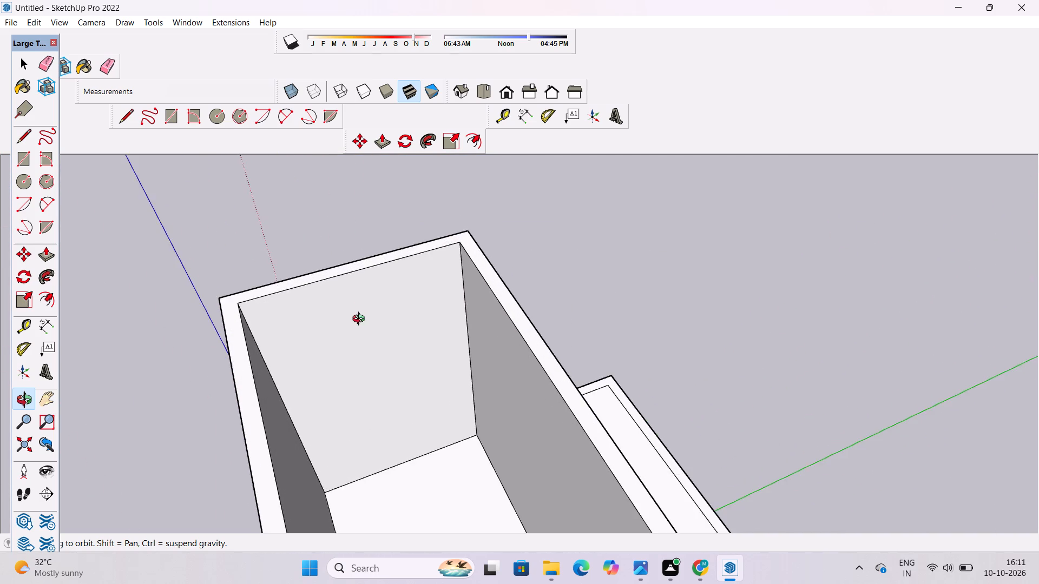
drag(361, 320, 351, 290)
shift+drag(351, 290, 366, 356)
drag(353, 347, 345, 310)
scroll(345, 308, up, 1)
key(t)
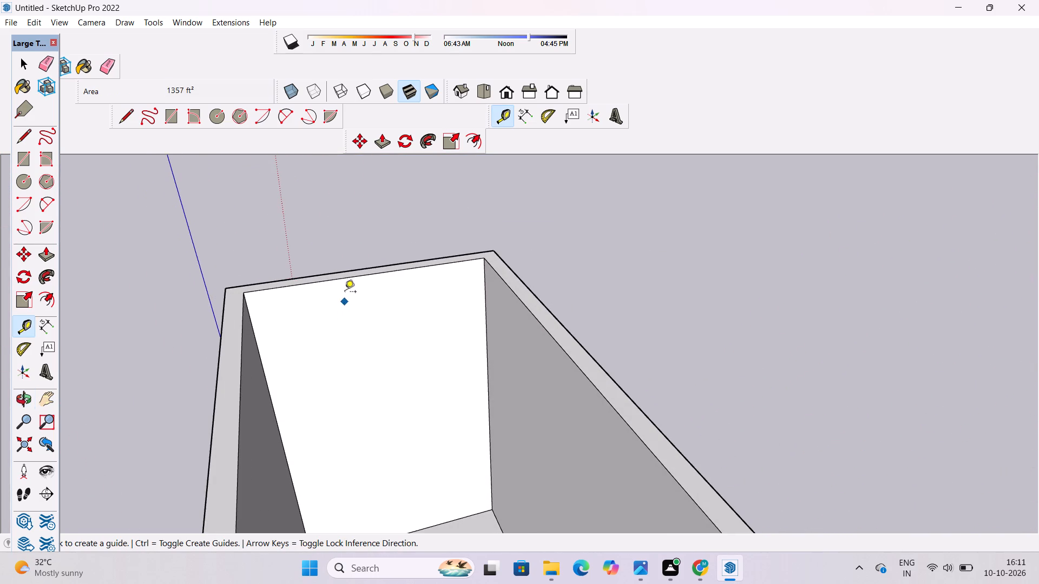
click(372, 276)
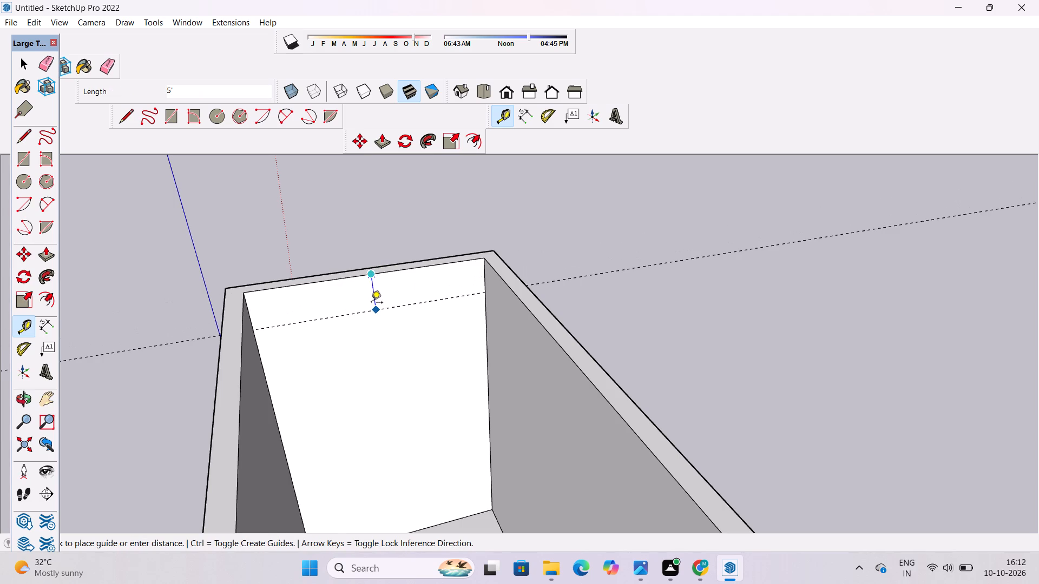
text(2')
key(Return)
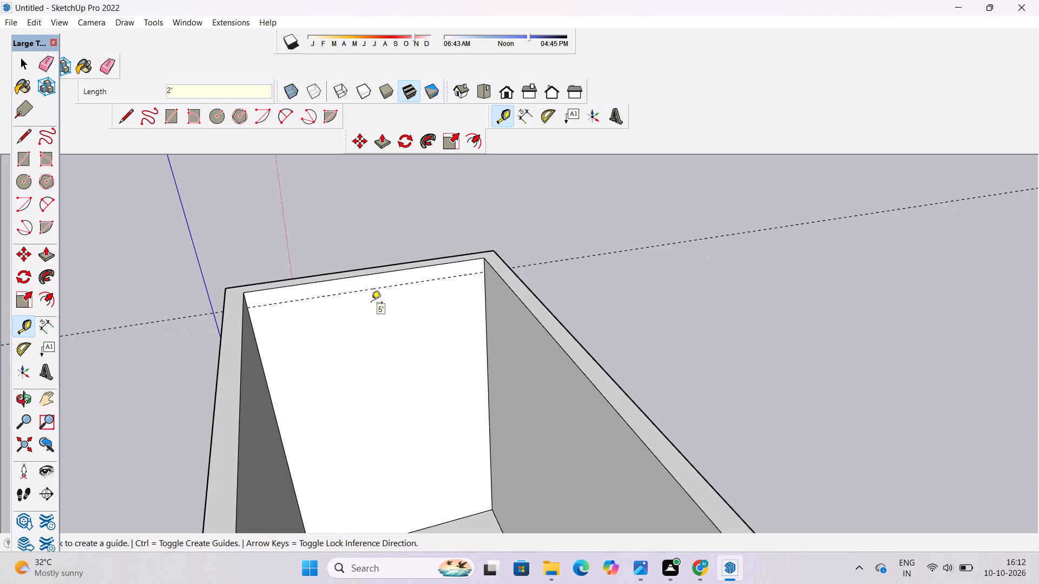
Draw a line along the guide across the end wall's inner face, from one side wall to the other.
key(l)
click(484, 273)
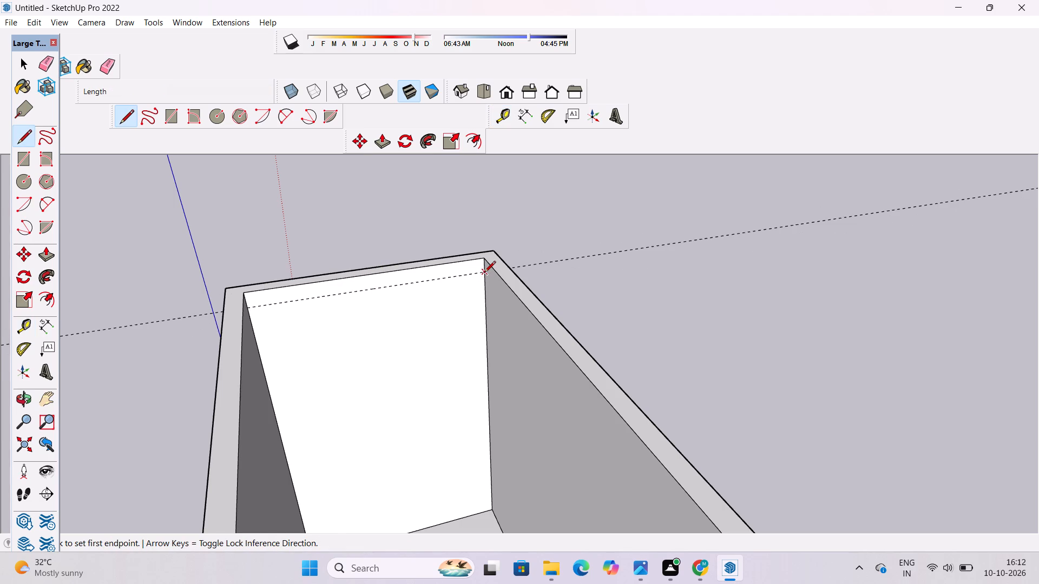
click(250, 306)
key(space)
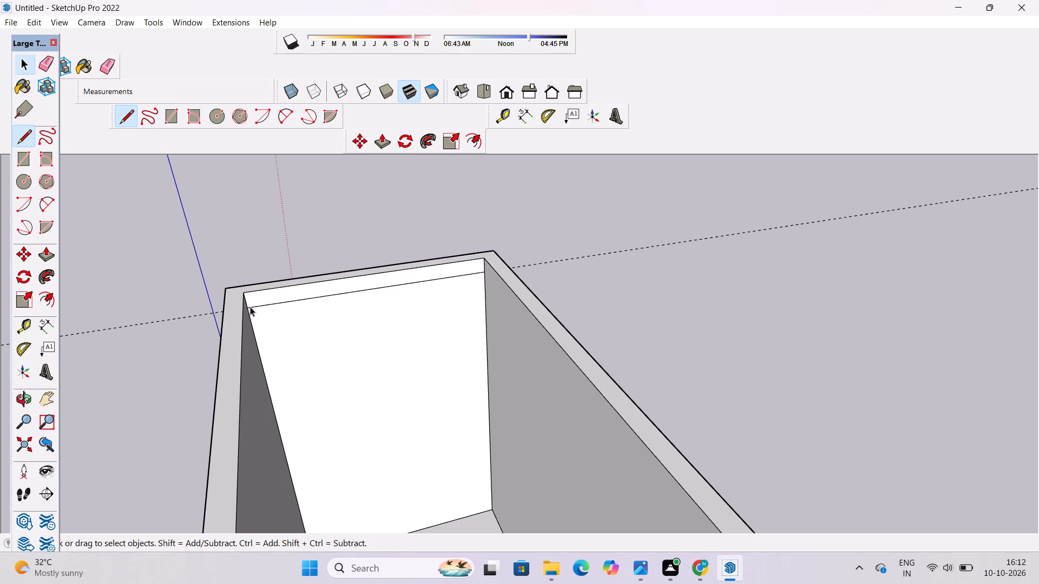
Erase the guide line running through the top of the third-storey walls.
text(o)
scroll(246, 294, down, 6)
drag(247, 307, 407, 342)
drag(407, 342, 338, 288)
scroll(321, 285, down, 4)
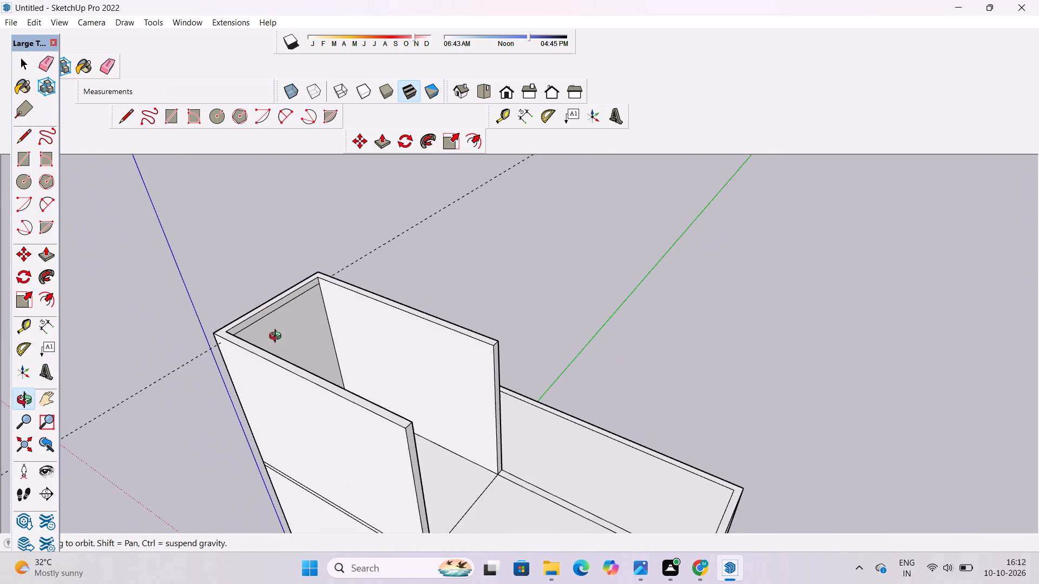
drag(278, 337, 370, 339)
shift+drag(367, 336, 367, 328)
key(e)
drag(364, 243, 371, 260)
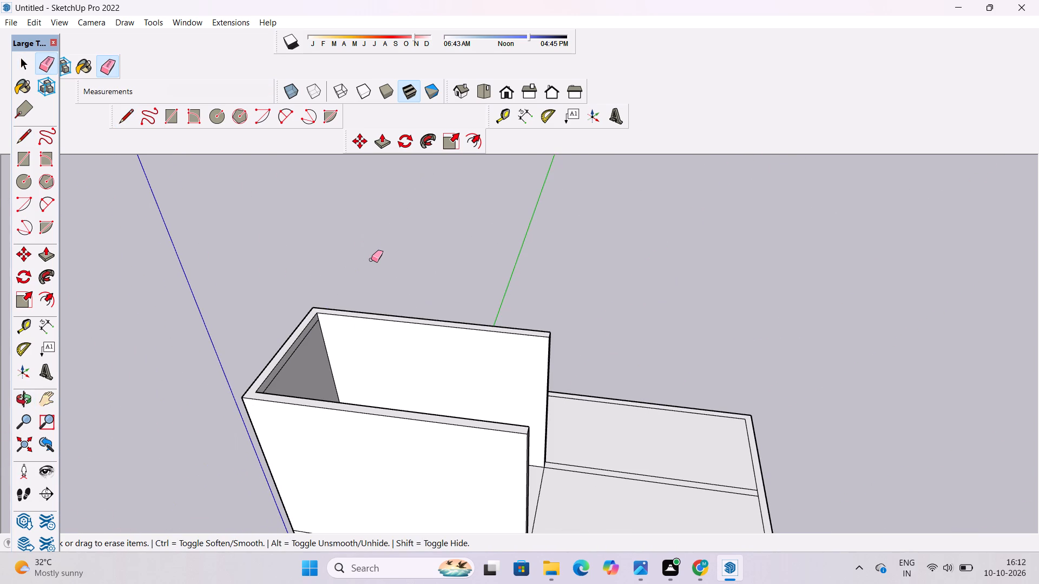
Push/Pull the 2' strip at the top of the end wall's inner face 58' to the bay's open end as a roof slab.
key(space)
text(p)
scroll(299, 361, up, 5)
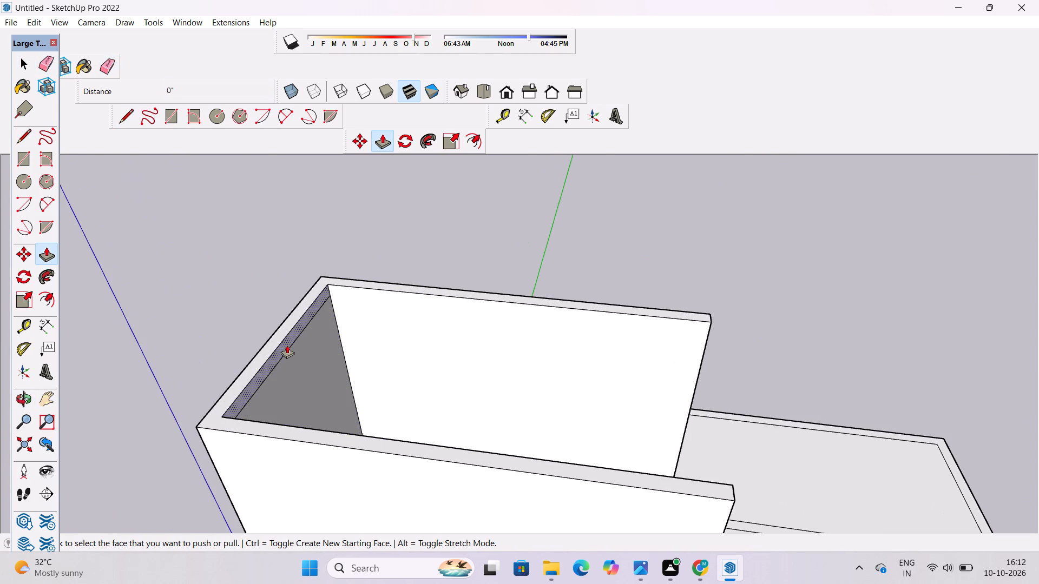
click(287, 345)
scroll(307, 344, down, 5)
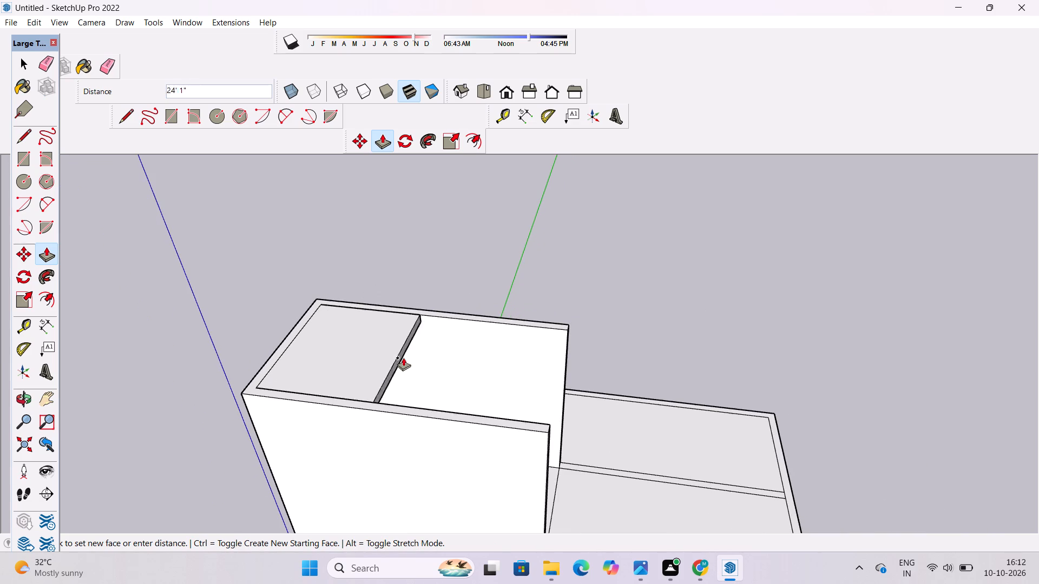
click(546, 424)
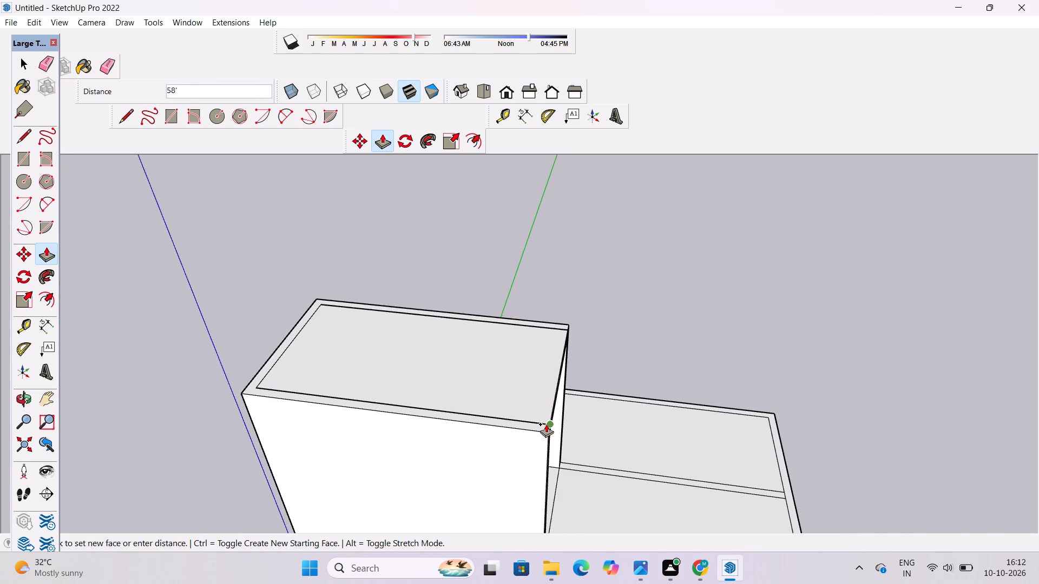
key(space)
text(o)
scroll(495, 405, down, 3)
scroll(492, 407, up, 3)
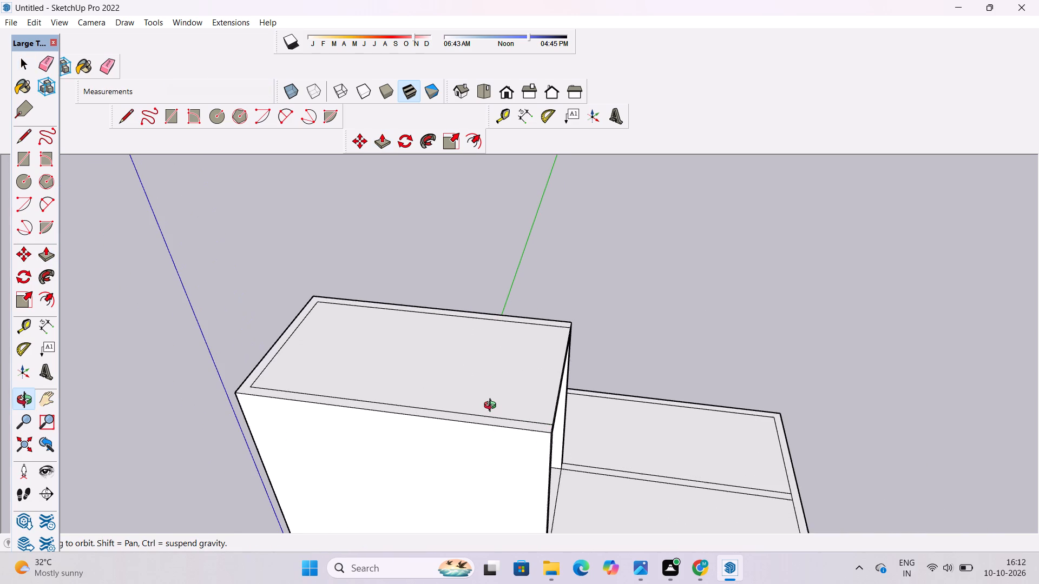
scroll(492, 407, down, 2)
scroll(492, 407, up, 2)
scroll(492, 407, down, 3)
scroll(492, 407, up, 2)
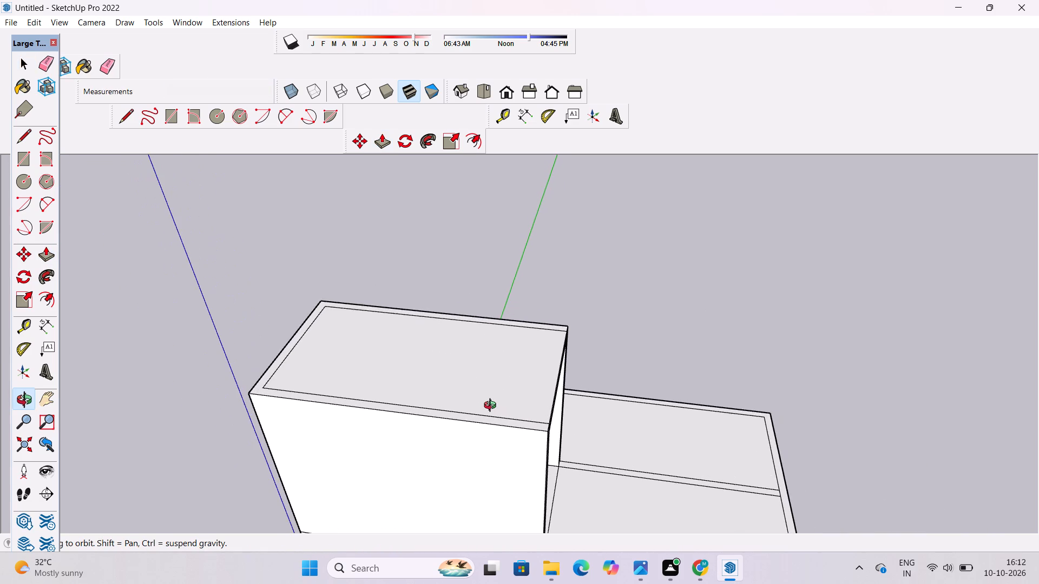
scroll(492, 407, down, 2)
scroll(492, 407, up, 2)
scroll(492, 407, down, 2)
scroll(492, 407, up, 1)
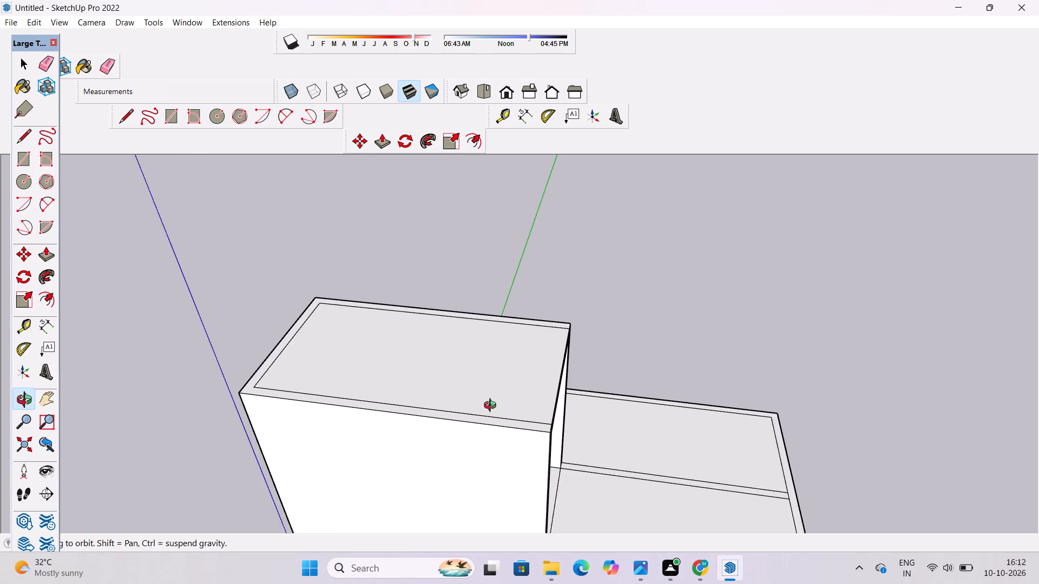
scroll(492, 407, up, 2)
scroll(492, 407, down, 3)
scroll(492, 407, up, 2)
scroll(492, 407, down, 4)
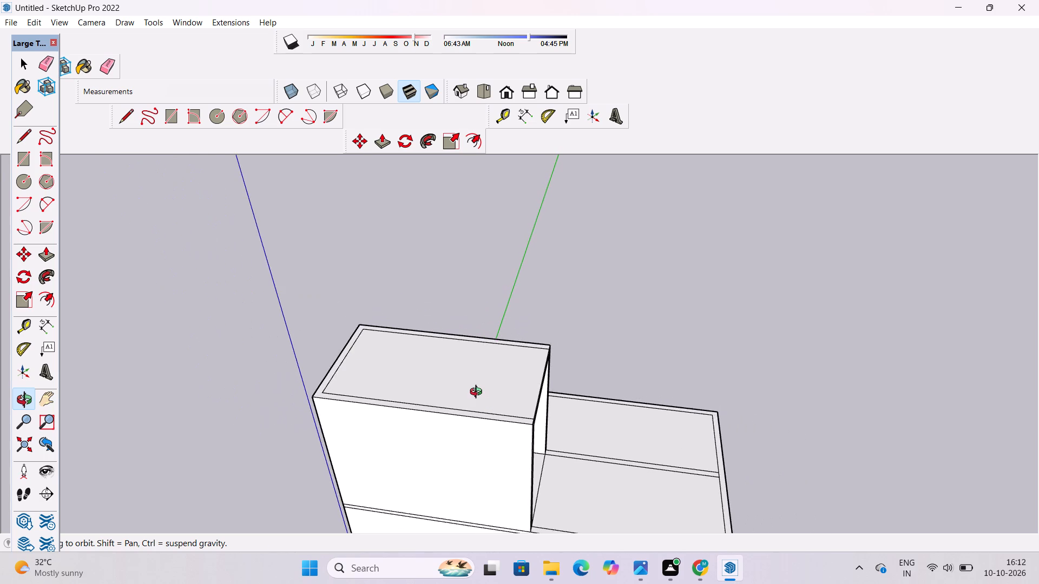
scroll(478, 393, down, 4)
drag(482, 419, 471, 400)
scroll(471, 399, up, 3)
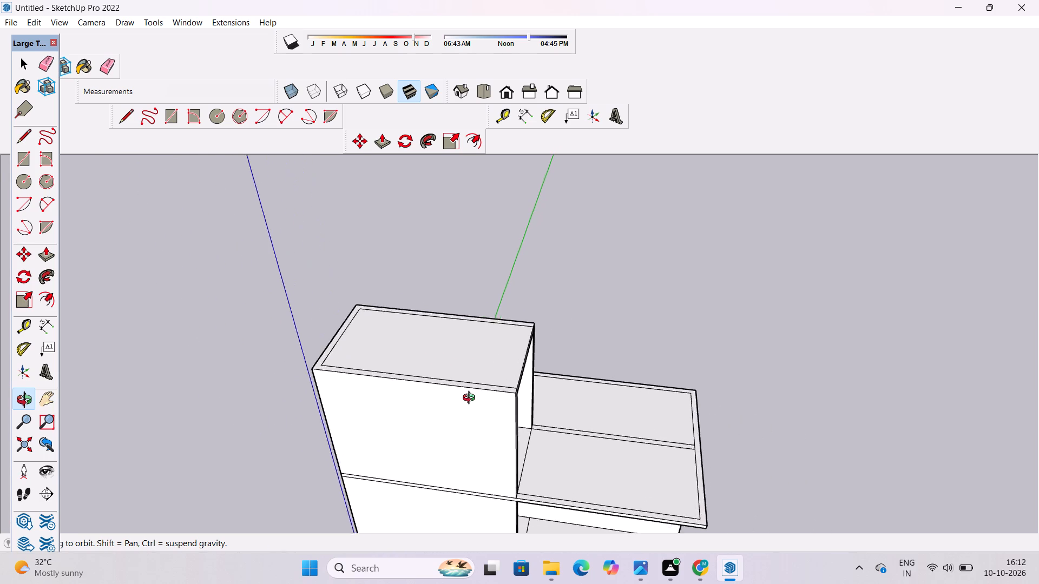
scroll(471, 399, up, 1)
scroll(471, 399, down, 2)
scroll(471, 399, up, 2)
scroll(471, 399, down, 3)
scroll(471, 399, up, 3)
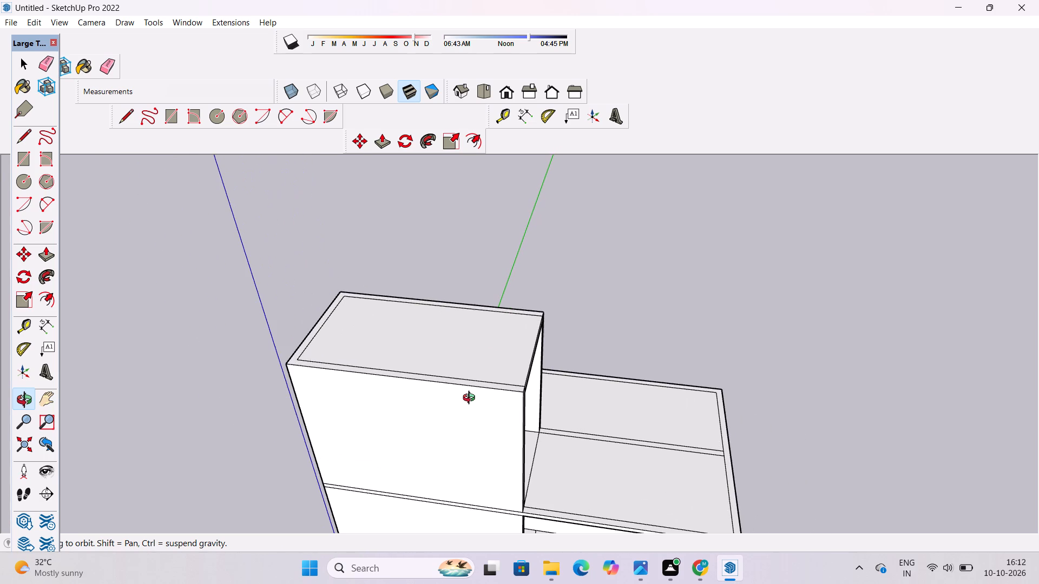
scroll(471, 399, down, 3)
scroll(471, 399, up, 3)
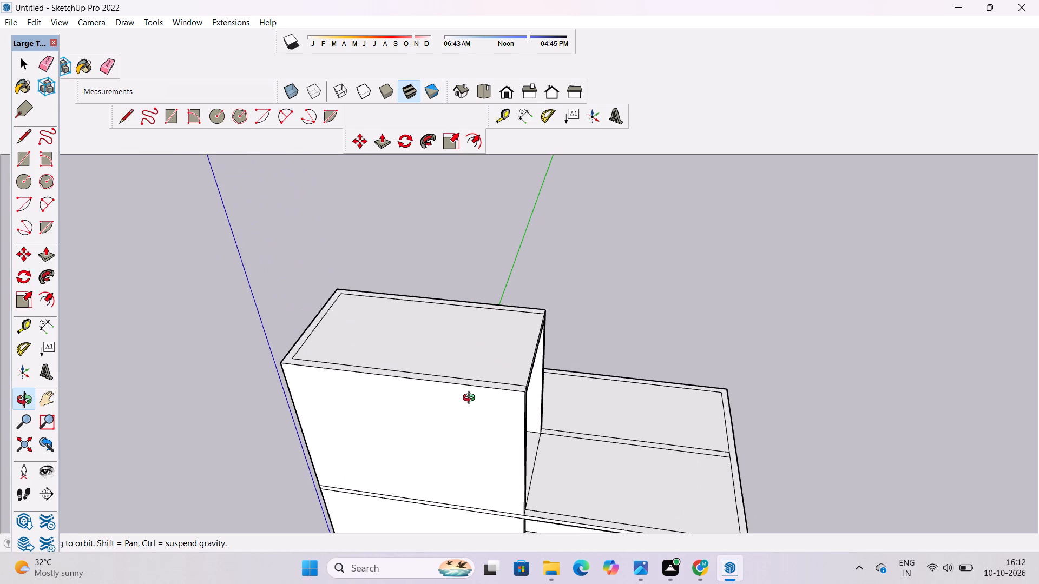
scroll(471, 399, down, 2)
Draw a 2' line across the front wall's end face at the open end, level with the roof slab's underside.
shift+drag(469, 402, 395, 344)
scroll(468, 331, up, 4)
shift+drag(456, 404, 452, 367)
drag(450, 366, 294, 388)
scroll(369, 296, up, 3)
shift+drag(383, 288, 428, 426)
drag(420, 432, 380, 401)
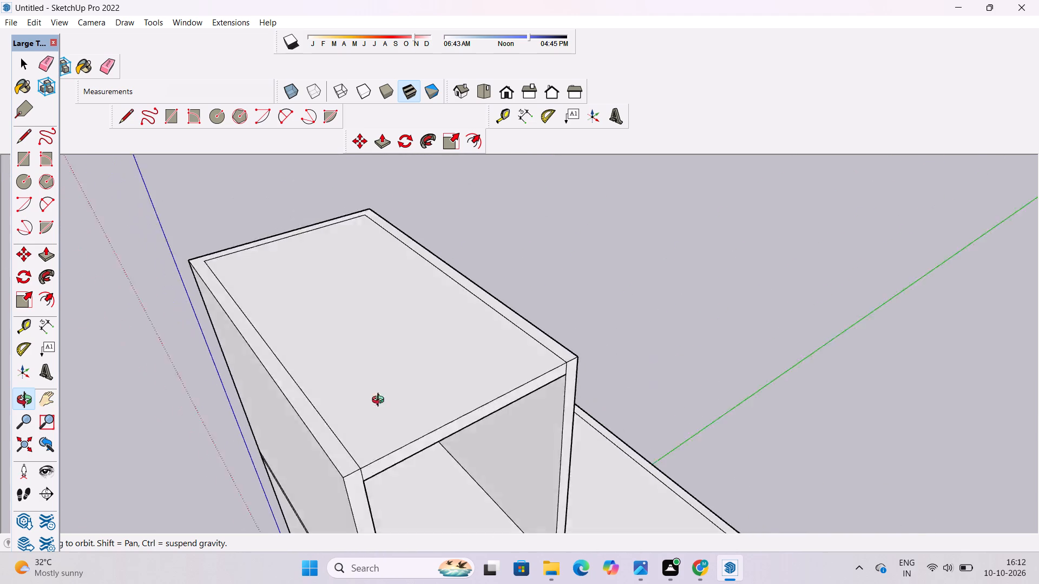
drag(380, 401, 352, 357)
shift+drag(348, 412, 372, 435)
drag(364, 435, 332, 419)
scroll(326, 415, up, 4)
shift+drag(326, 412, 344, 426)
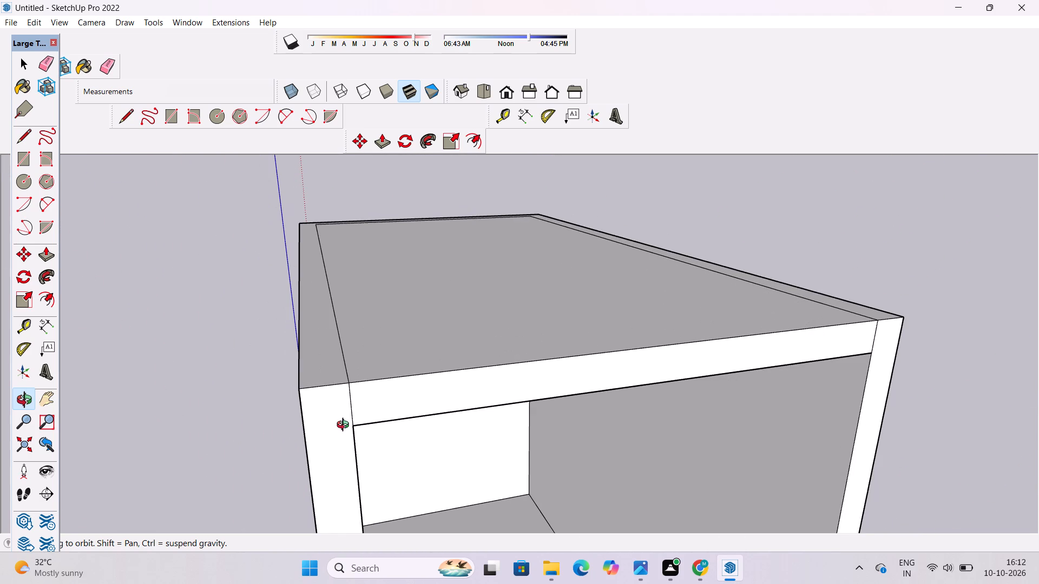
key(l)
scroll(342, 425, up, 4)
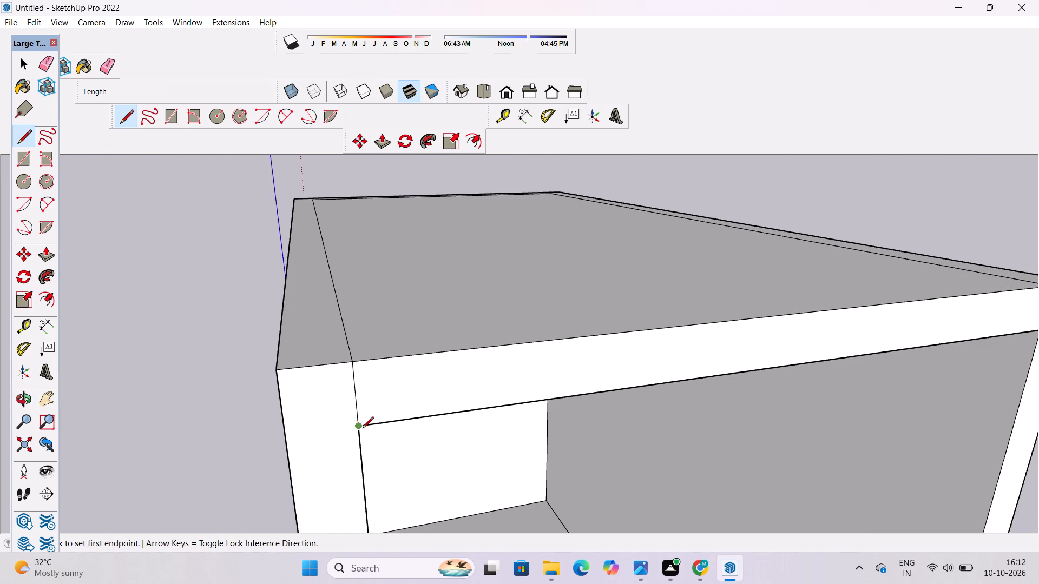
click(359, 428)
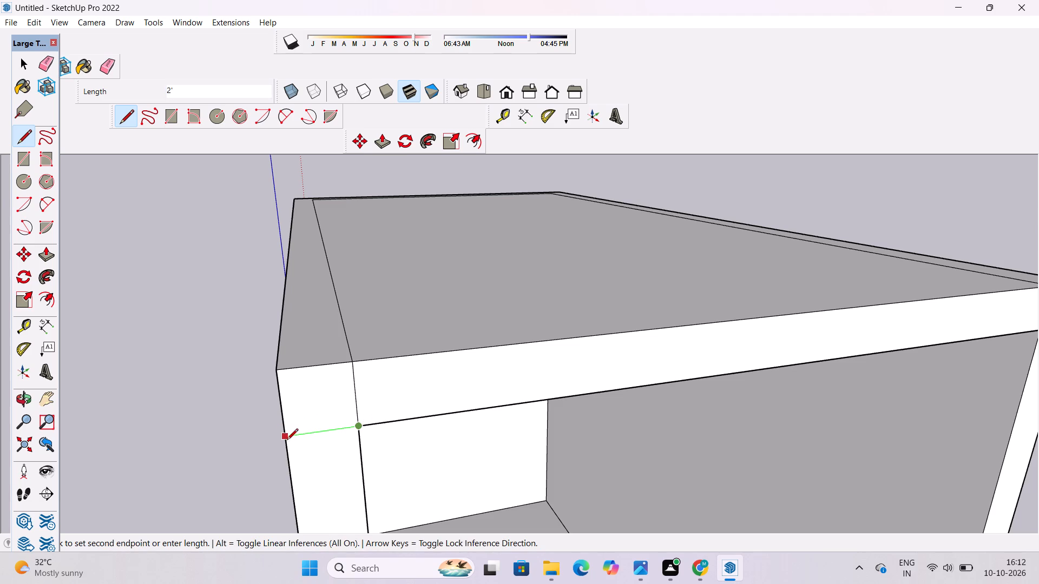
click(288, 437)
Draw a matching 2' line across the opposite side wall's end face, level with the roof slab's underside.
scroll(177, 426, down, 8)
scroll(396, 407, up, 5)
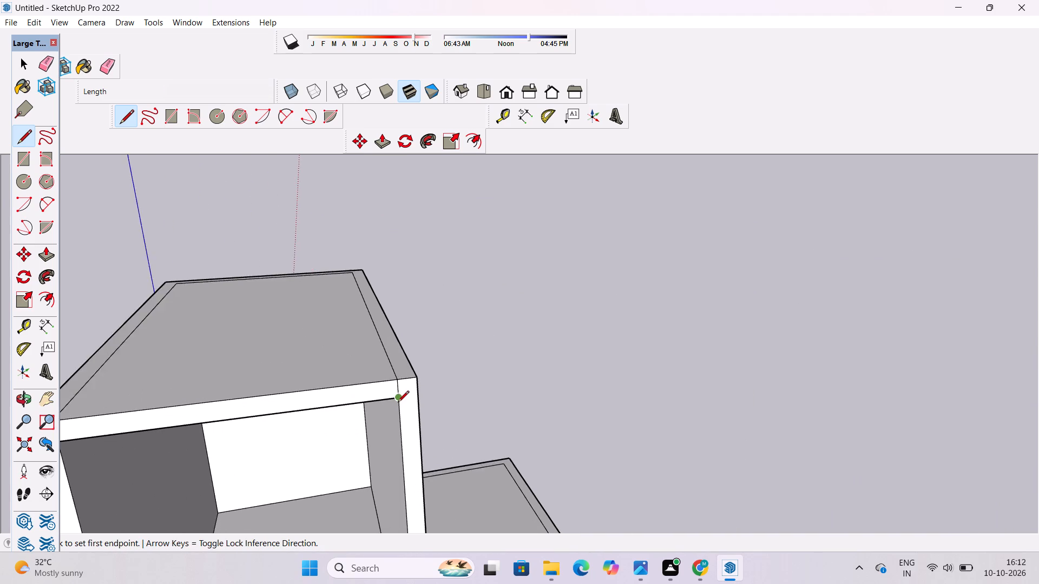
scroll(398, 403, up, 4)
click(399, 399)
click(429, 395)
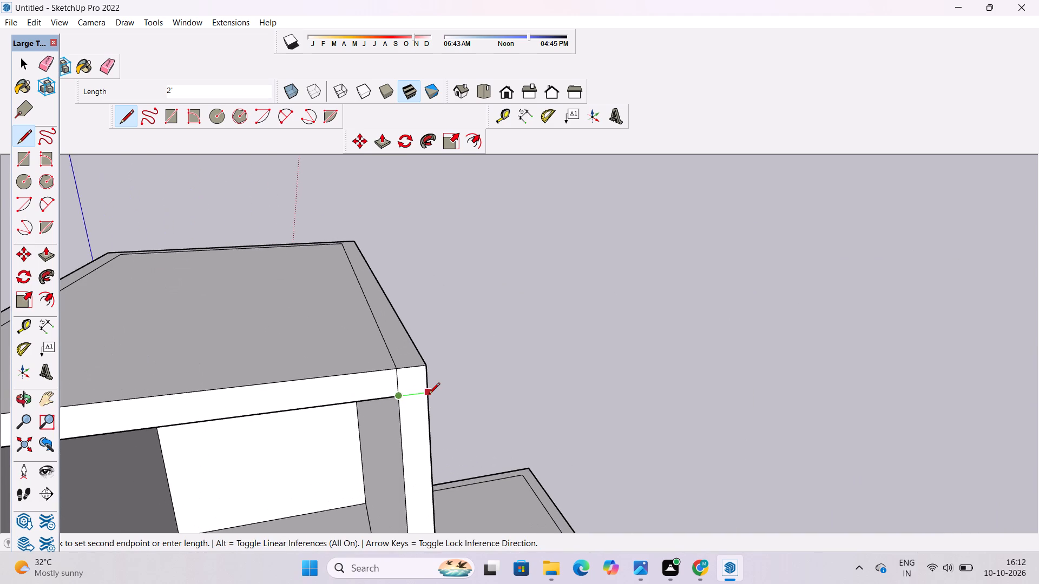
key(space)
Erase the two short vertical edges separating the roof slab's end face from the side walls' top corners.
text(e)
scroll(517, 367, down, 3)
scroll(445, 375, up, 8)
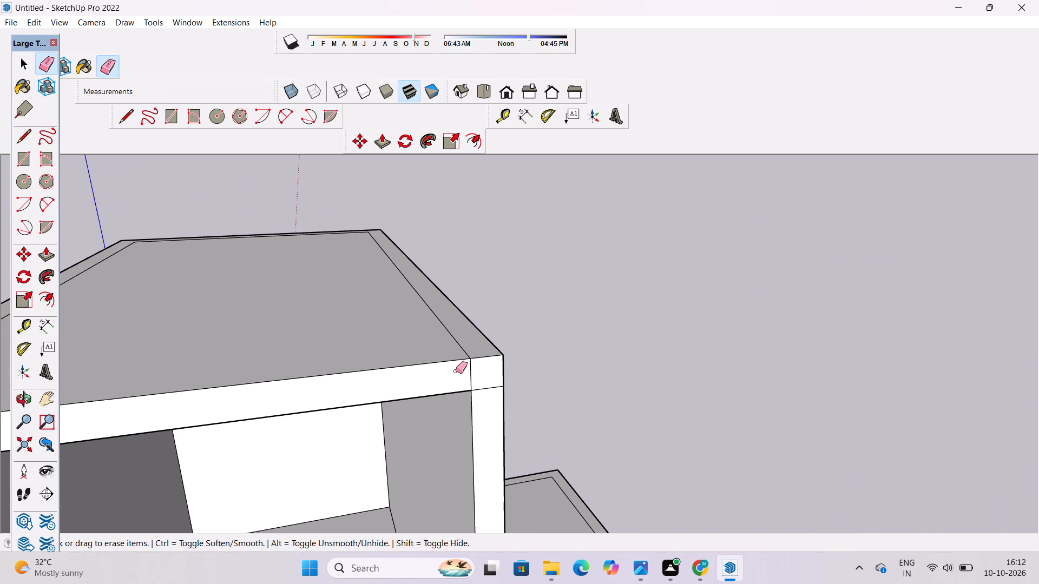
drag(471, 368, 469, 374)
scroll(520, 342, down, 4)
scroll(294, 373, up, 3)
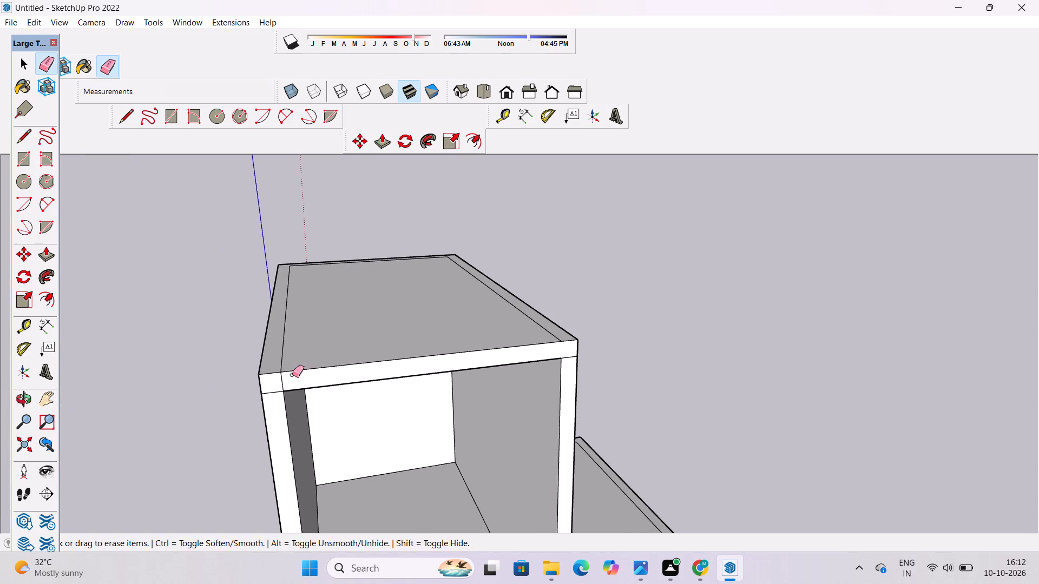
click(284, 384)
key(space)
Examine the roofed third-storey bay from below its open end, from the side and from above.
text(o)
drag(386, 452, 388, 316)
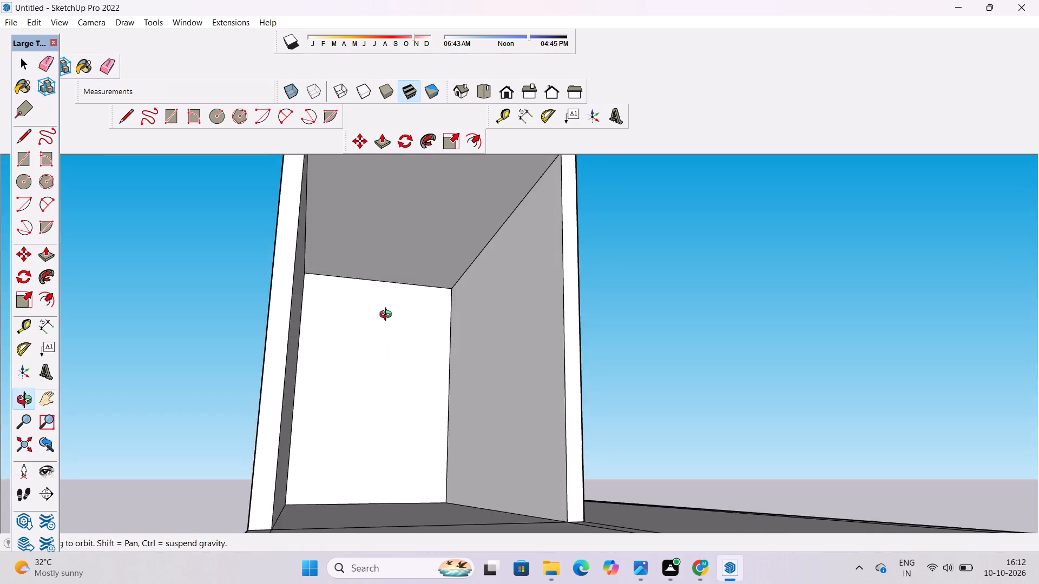
drag(388, 316, 398, 394)
scroll(400, 389, down, 4)
drag(381, 404, 518, 436)
shift+drag(522, 410, 342, 371)
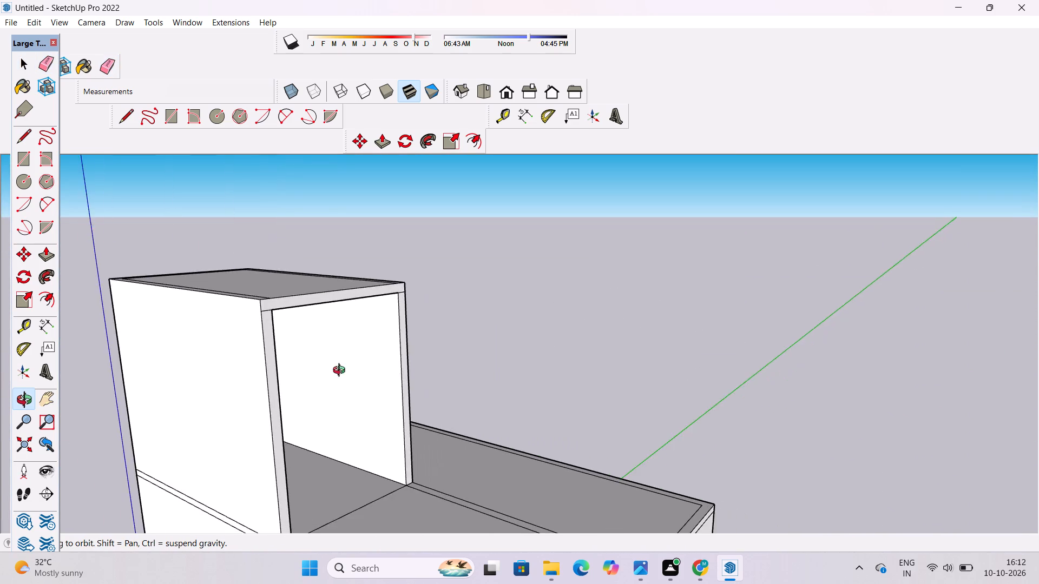
drag(341, 371, 448, 373)
scroll(481, 353, down, 6)
shift+drag(476, 362, 444, 310)
drag(443, 309, 495, 391)
scroll(450, 391, down, 5)
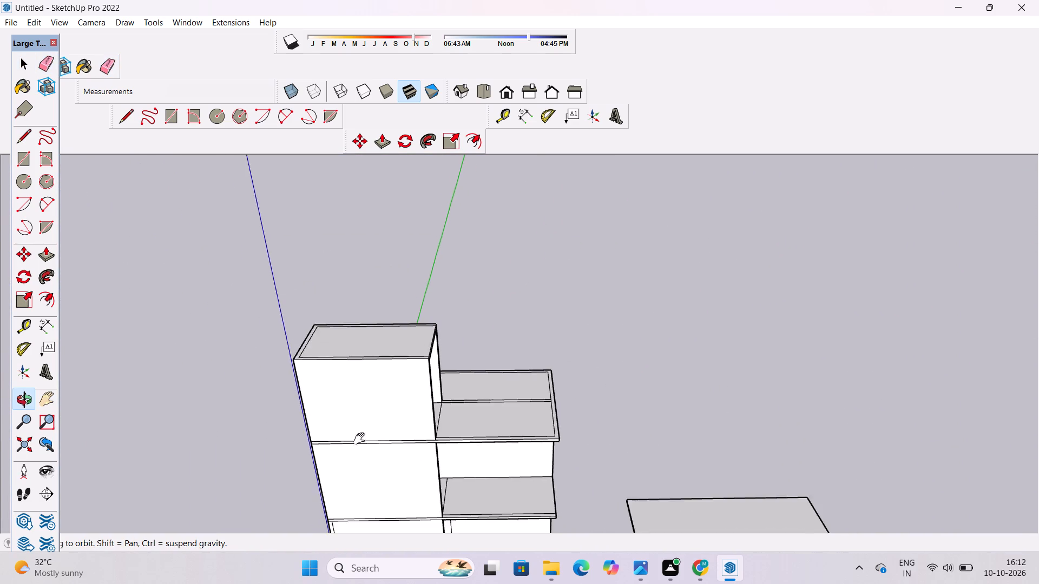
Draw a vertical line across the third-storey floor slab's front edge, in line with the front wall's end corner.
shift+drag(361, 440, 374, 356)
scroll(362, 395, down, 5)
shift+drag(376, 448, 388, 397)
scroll(395, 350, up, 10)
shift+drag(394, 358, 392, 372)
drag(380, 387, 379, 360)
scroll(483, 368, up, 6)
shift+drag(482, 368, 394, 395)
shift+scroll(373, 395, up, 6)
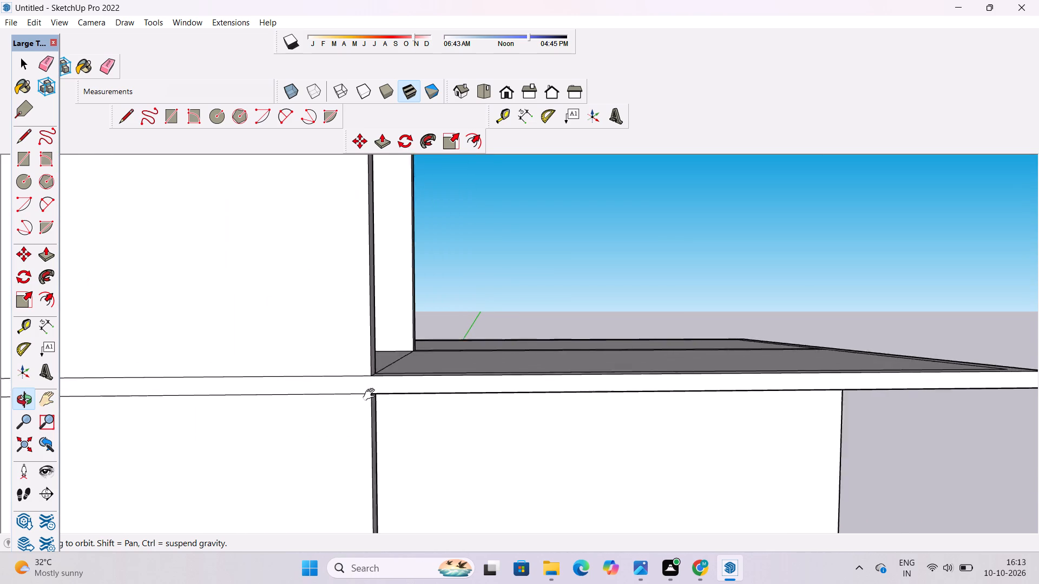
shift+scroll(371, 395, up, 2)
shift+drag(371, 395, 379, 421)
key(l)
scroll(379, 419, up, 4)
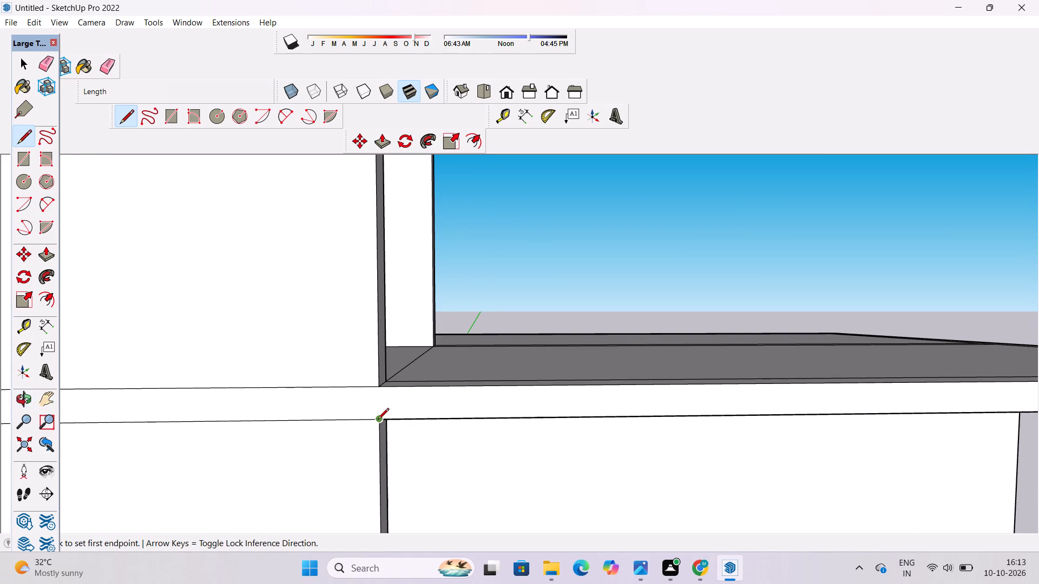
click(378, 420)
click(379, 382)
Draw a vertical line across the middle slab's front edge, joining the front wall's end edges above and below.
scroll(448, 294, down, 10)
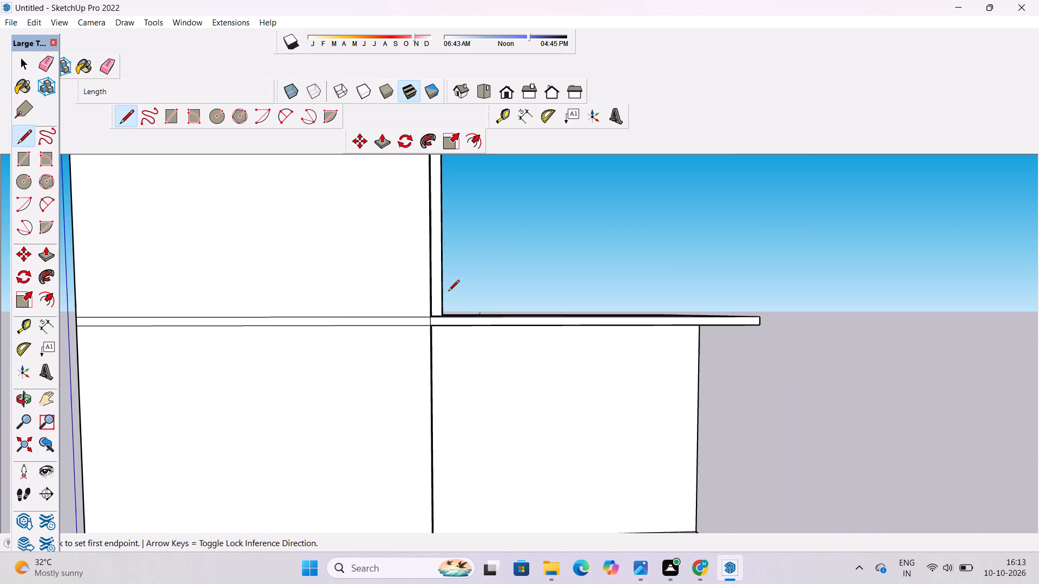
scroll(448, 292, down, 5)
scroll(437, 493, up, 14)
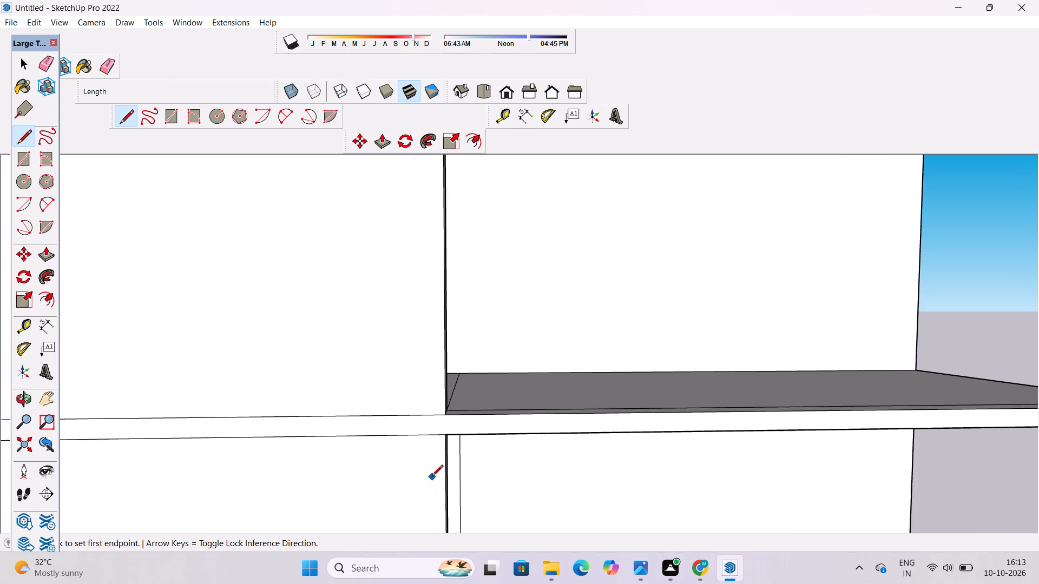
scroll(433, 473, up, 8)
scroll(465, 405, up, 4)
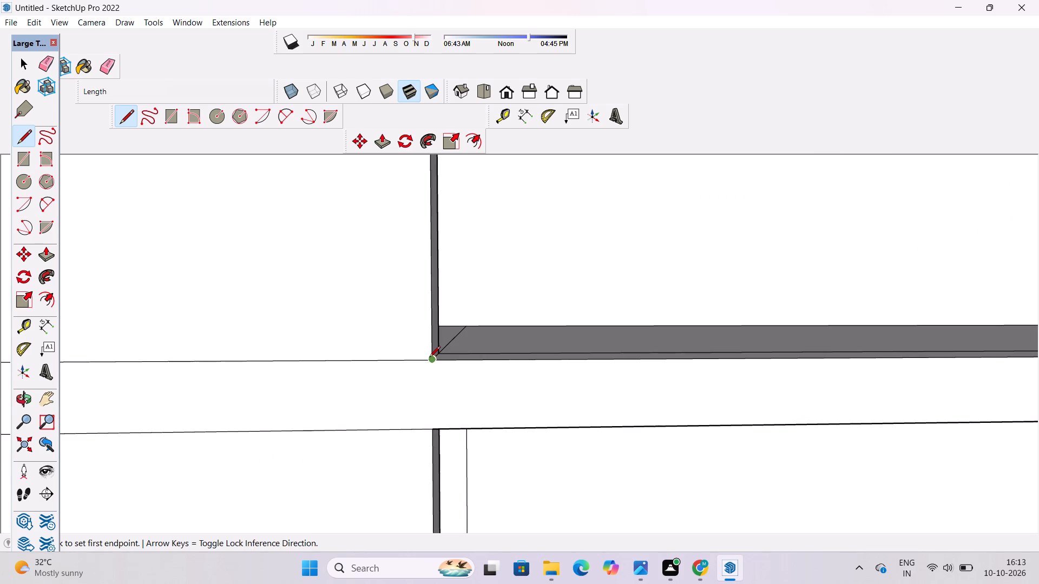
click(429, 358)
click(438, 432)
Erase the middle and upper slab edge lines and the ground-storey vertical line from the front wall's face.
scroll(557, 382, down, 11)
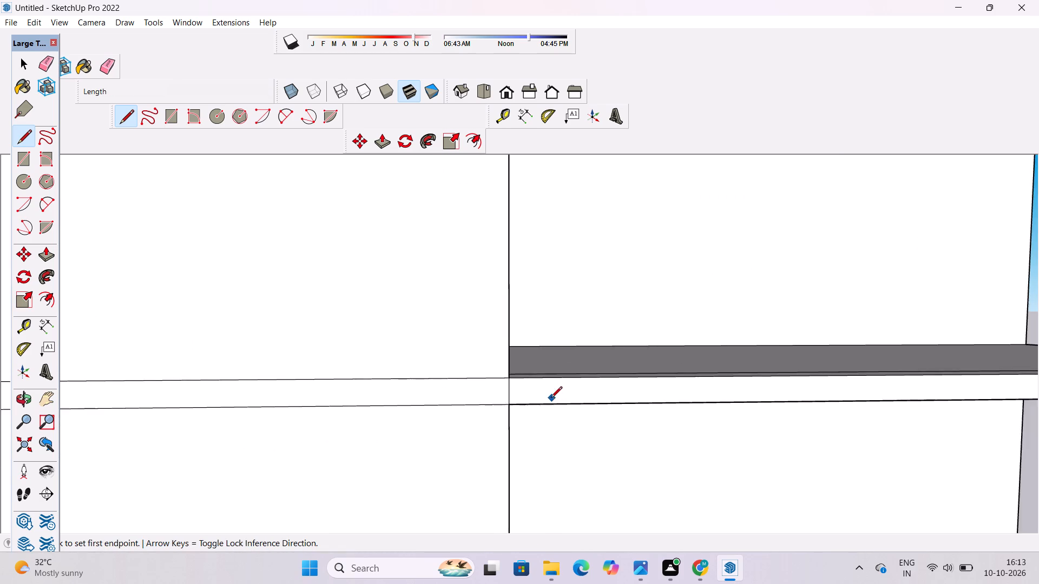
scroll(551, 399, down, 20)
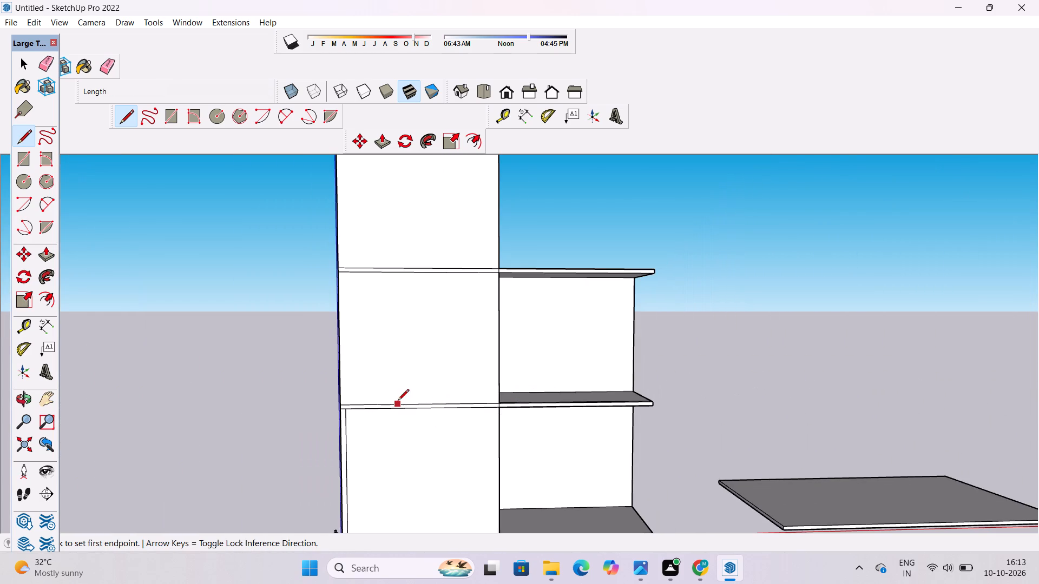
scroll(406, 363, down, 5)
scroll(423, 435, up, 1)
key(e)
scroll(412, 447, up, 6)
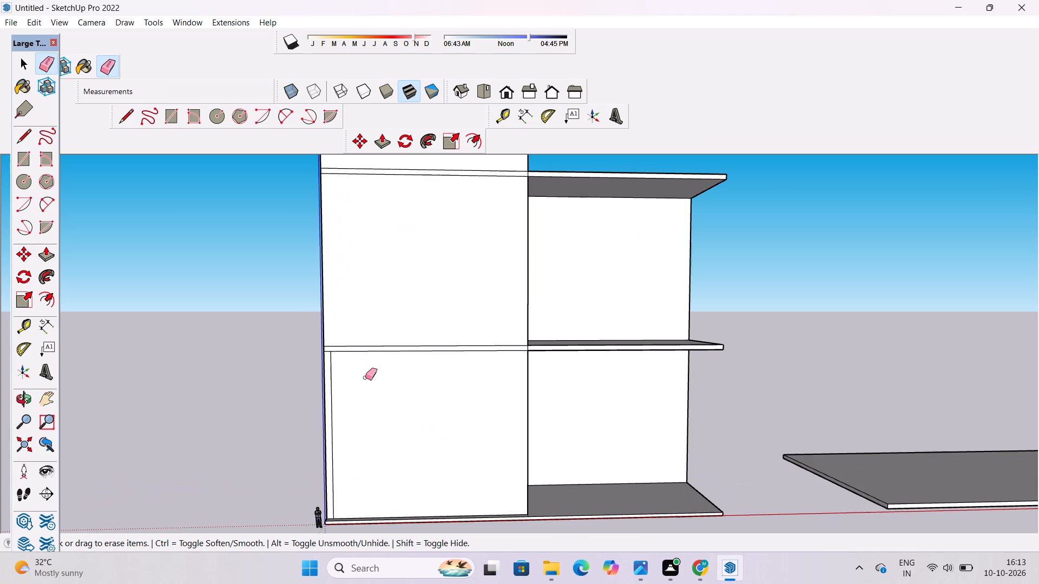
drag(367, 328, 368, 356)
drag(326, 324, 329, 352)
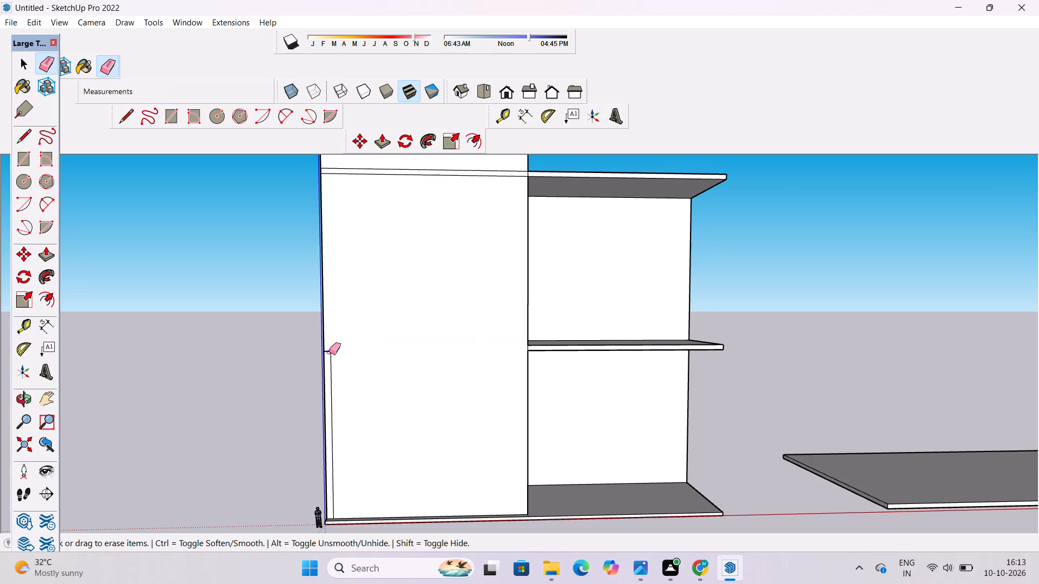
drag(329, 352, 333, 417)
scroll(345, 387, down, 6)
scroll(374, 295, up, 5)
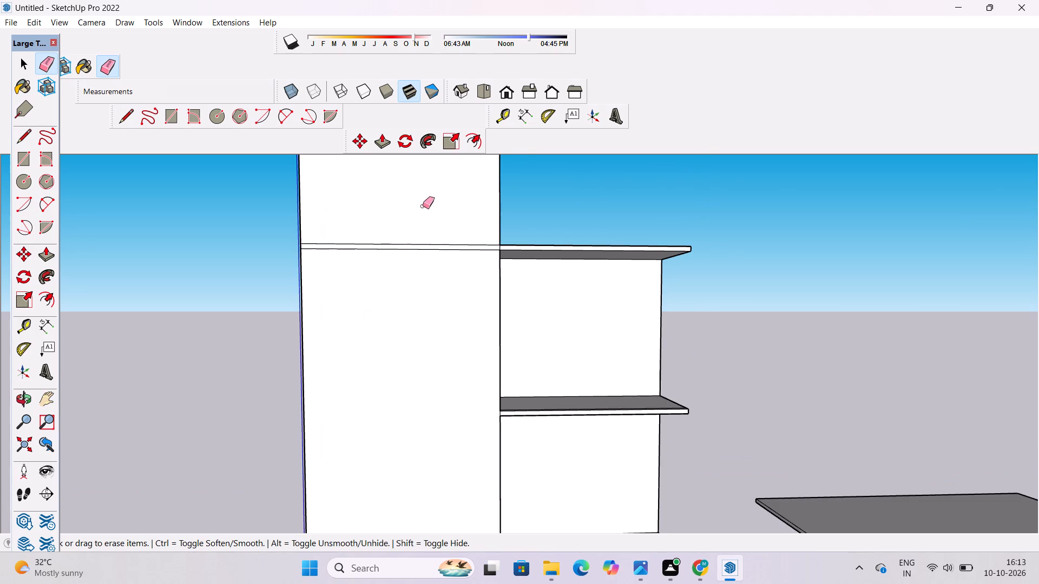
drag(423, 206, 433, 276)
Push the ground slab's projecting front face back 2', flush with the front wall.
key(o)
drag(368, 341, 511, 343)
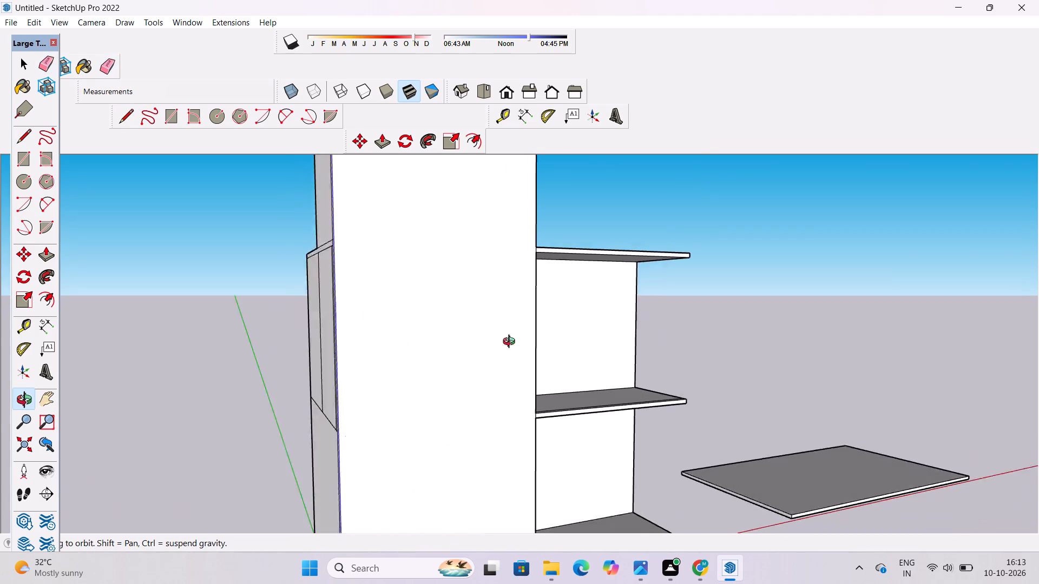
drag(511, 343, 553, 325)
scroll(232, 322, down, 5)
shift+drag(284, 383, 293, 292)
drag(339, 336, 231, 421)
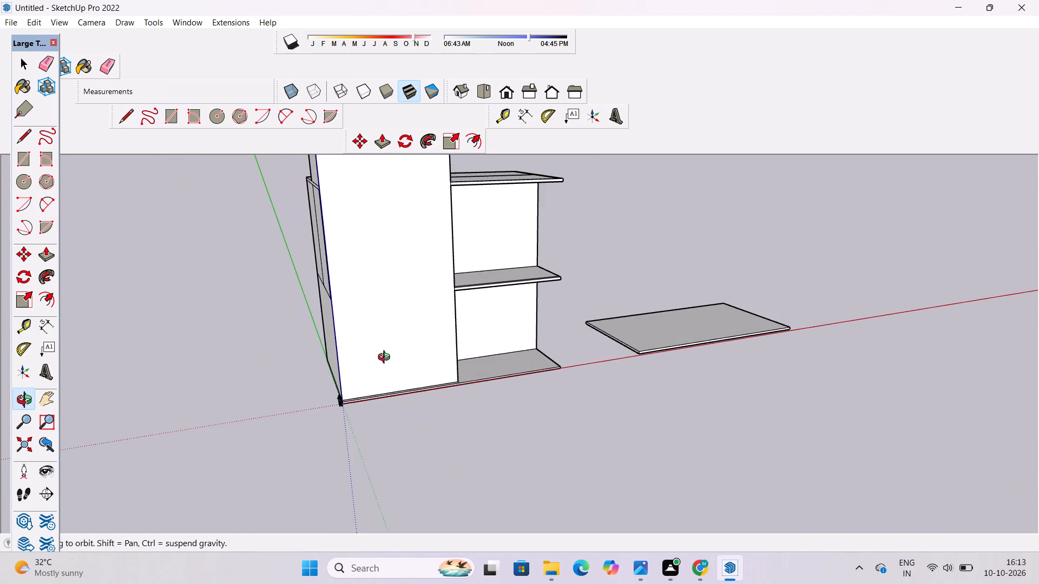
scroll(397, 354, up, 8)
shift+drag(457, 369, 459, 384)
drag(462, 388, 333, 414)
shift+drag(337, 399, 314, 415)
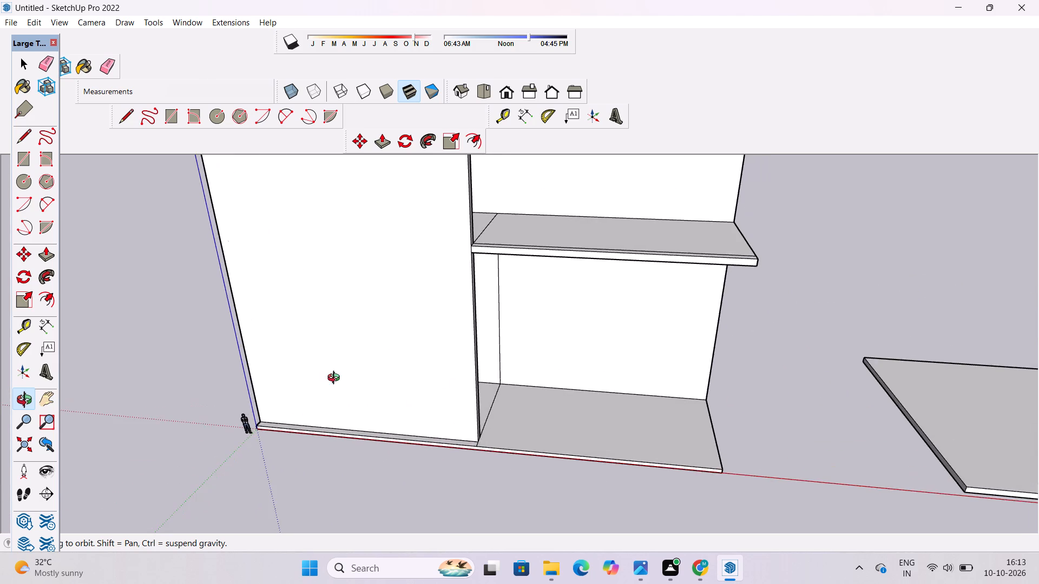
scroll(341, 345, down, 5)
drag(332, 387, 496, 376)
drag(476, 422, 472, 315)
drag(388, 395, 501, 396)
scroll(347, 393, up, 3)
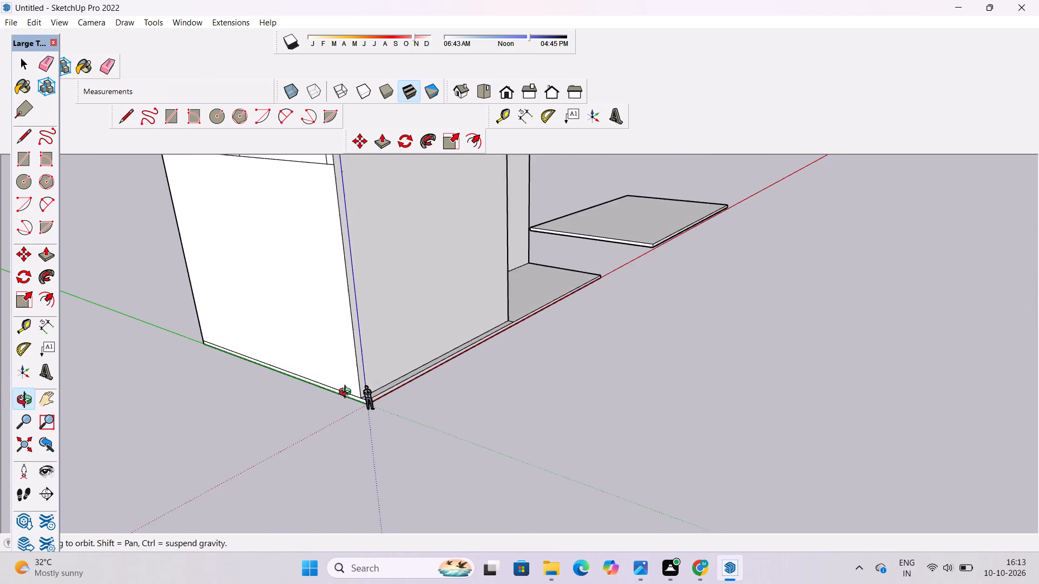
scroll(347, 393, up, 6)
shift+drag(388, 394, 388, 334)
scroll(416, 344, up, 8)
shift+drag(417, 344, 433, 371)
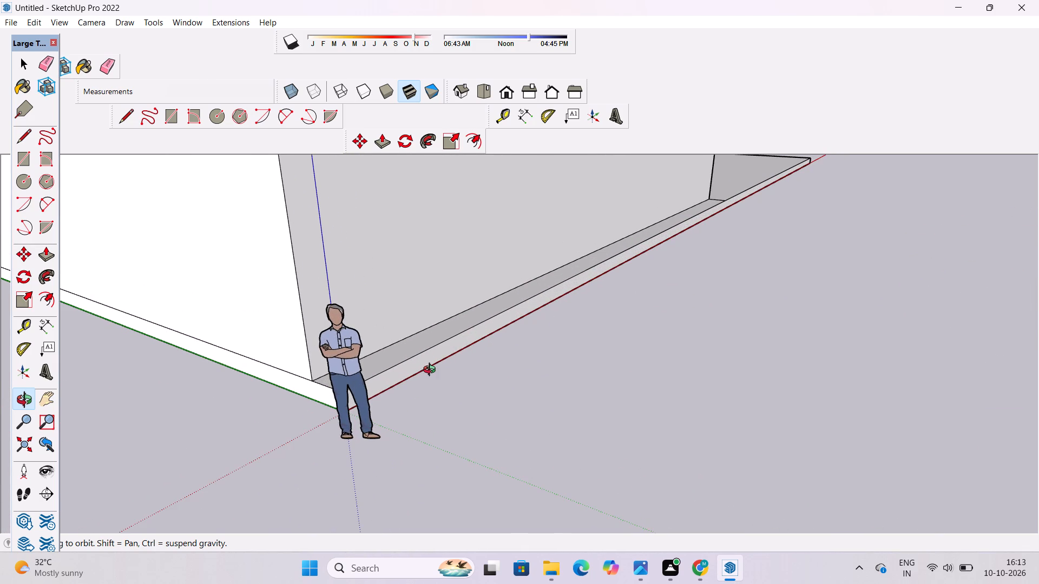
key(p)
scroll(399, 369, up, 3)
click(398, 371)
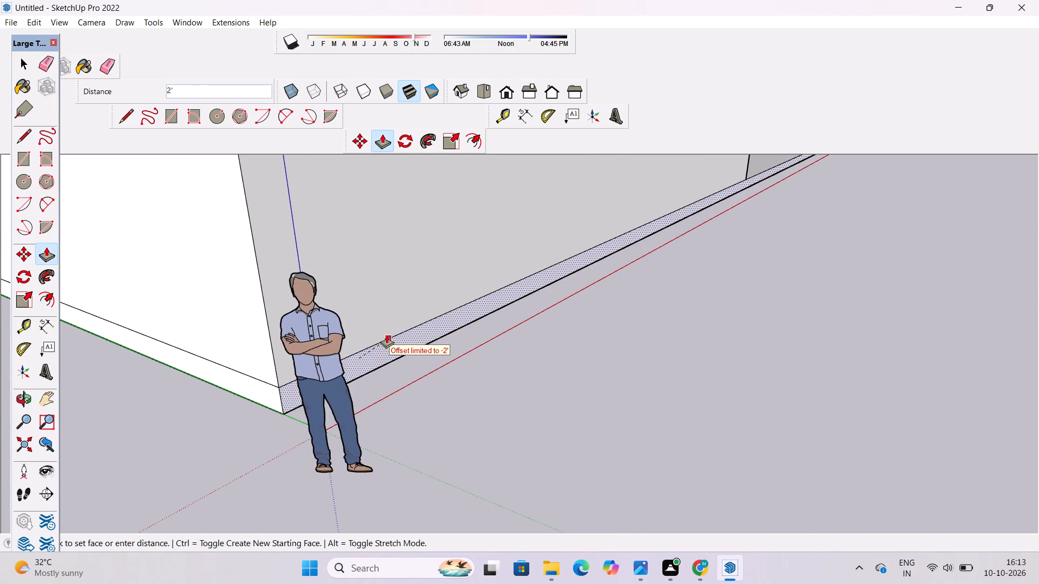
click(386, 333)
key(space)
Examine the ground slab's front edge along the red axis and the building's whole front elevation.
text(o)
scroll(379, 370, down, 6)
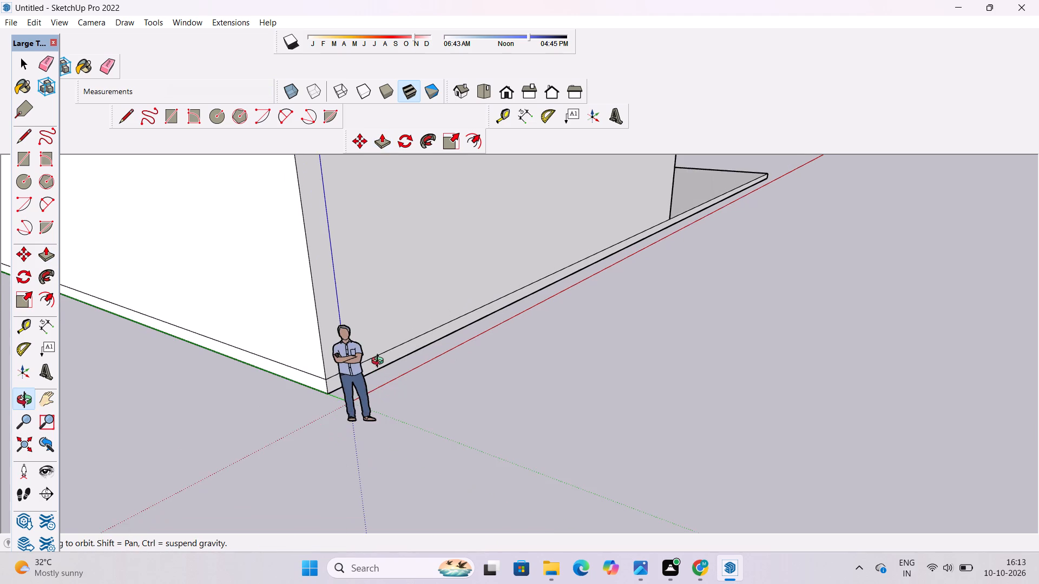
shift+drag(407, 351, 419, 384)
drag(601, 320, 301, 374)
scroll(469, 267, down, 6)
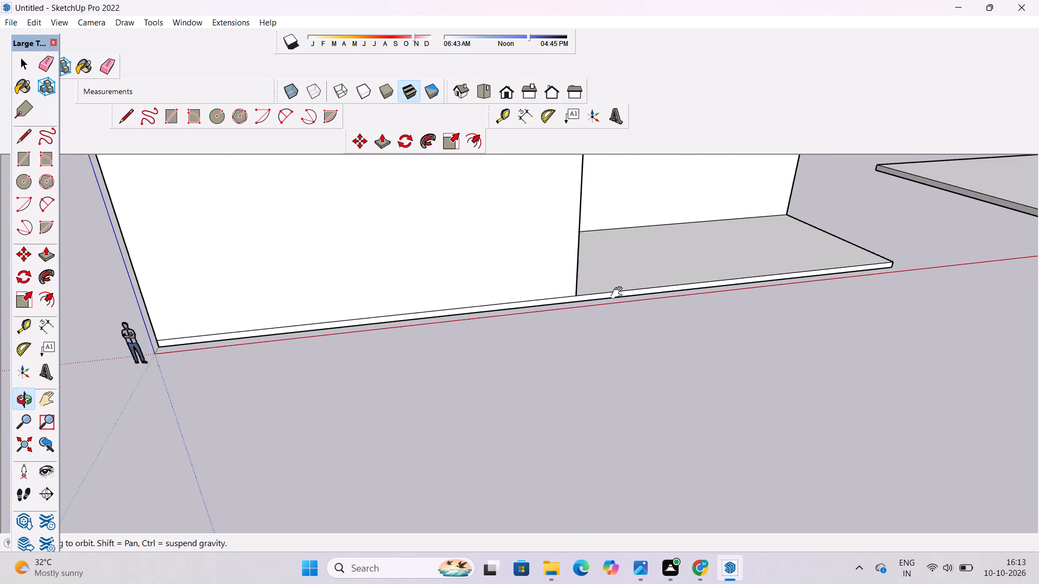
shift+drag(619, 294, 449, 391)
scroll(448, 386, down, 3)
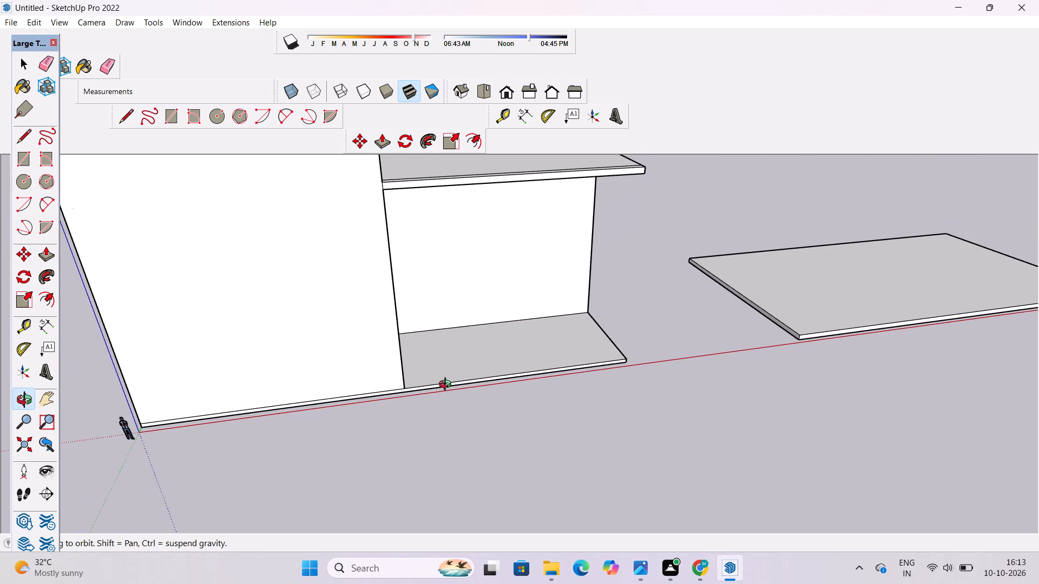
scroll(448, 383, down, 1)
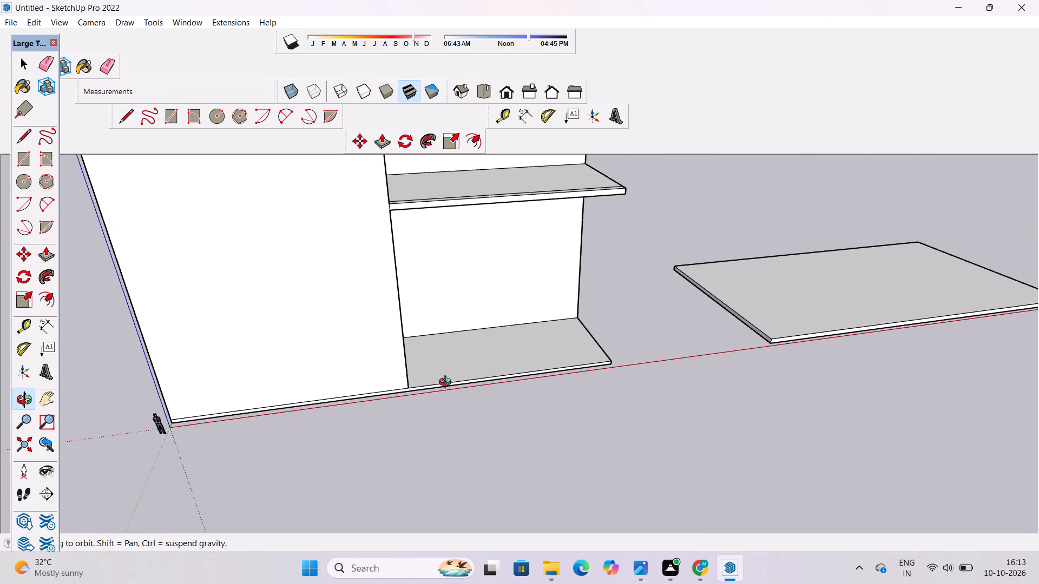
scroll(448, 383, down, 4)
drag(530, 414, 523, 371)
scroll(474, 376, down, 3)
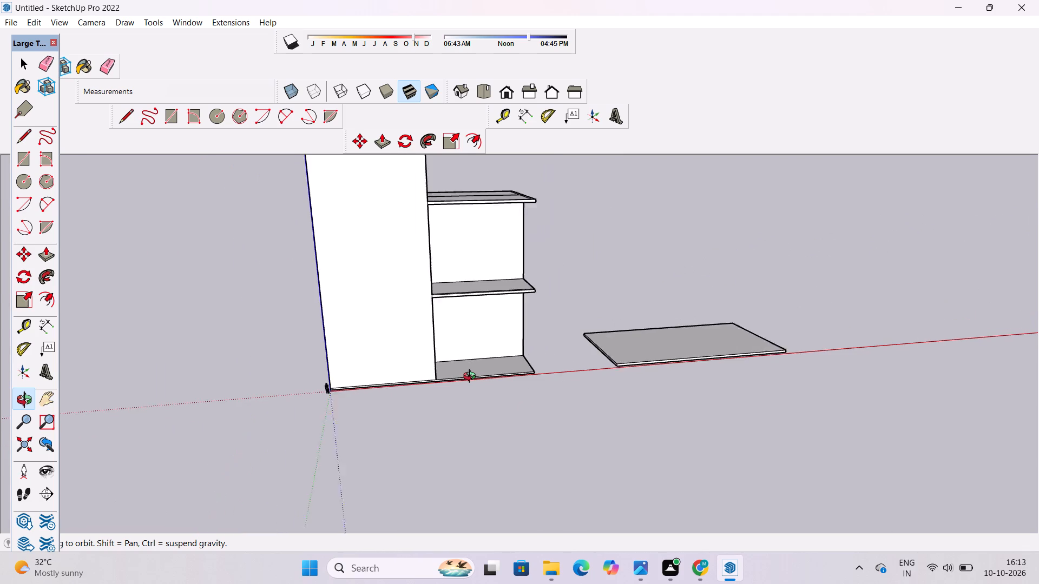
scroll(472, 377, down, 3)
scroll(440, 382, up, 3)
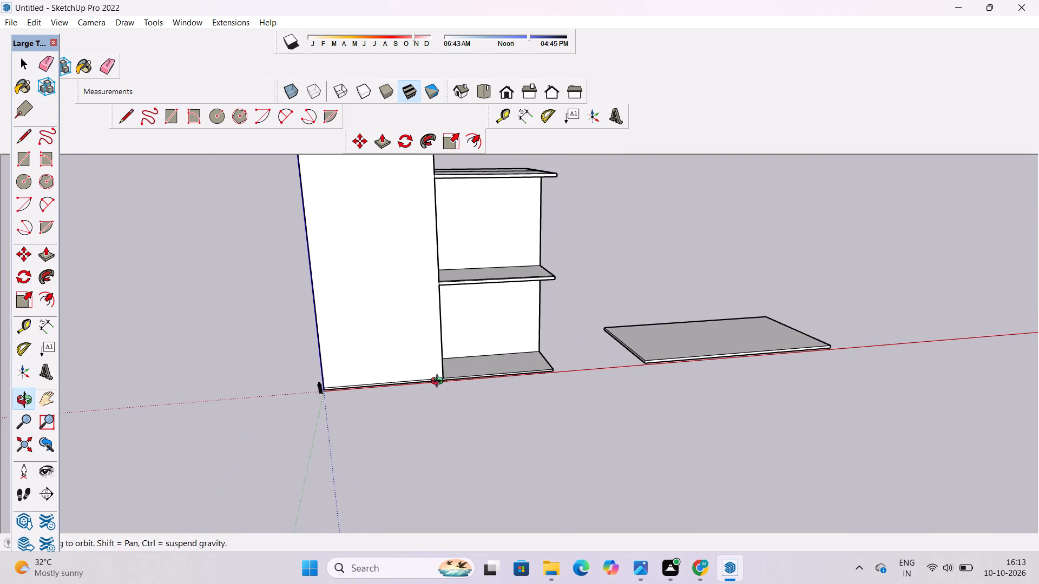
scroll(436, 376, down, 4)
shift+drag(437, 333, 426, 412)
drag(426, 413, 415, 375)
shift+drag(415, 373, 410, 375)
scroll(409, 375, down, 3)
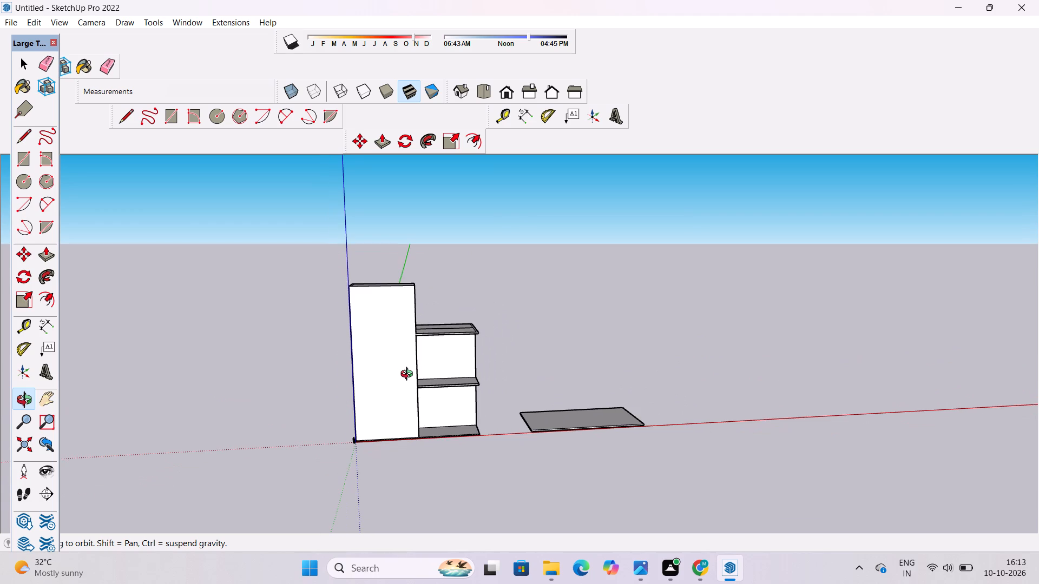
scroll(409, 375, up, 2)
scroll(409, 375, down, 1)
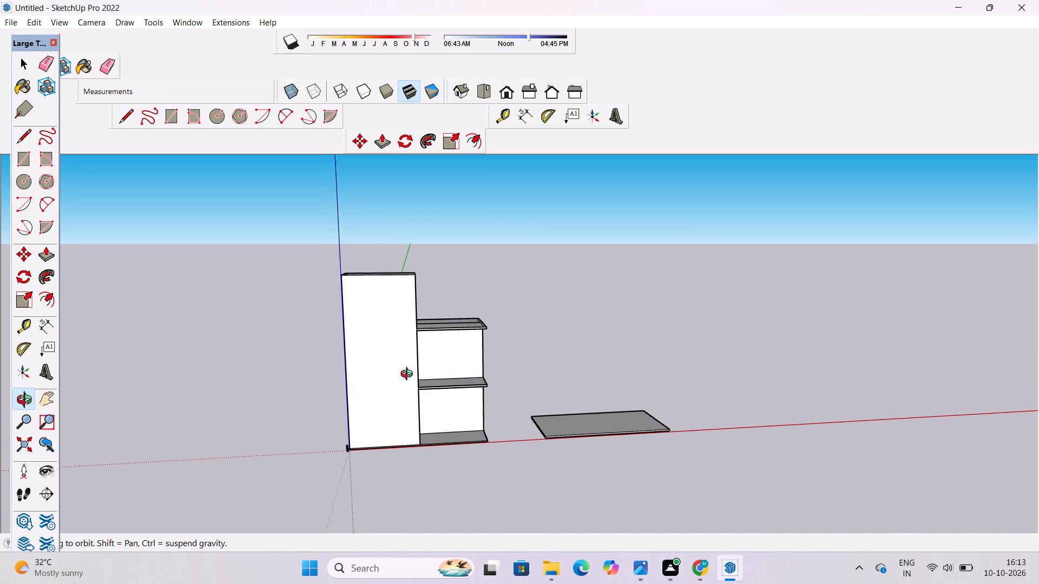
scroll(409, 375, down, 1)
Examine the building mass from its open end, from above the roofed third-storey bay and from the front.
shift+drag(407, 373, 409, 393)
scroll(413, 403, up, 3)
shift+drag(457, 391, 227, 417)
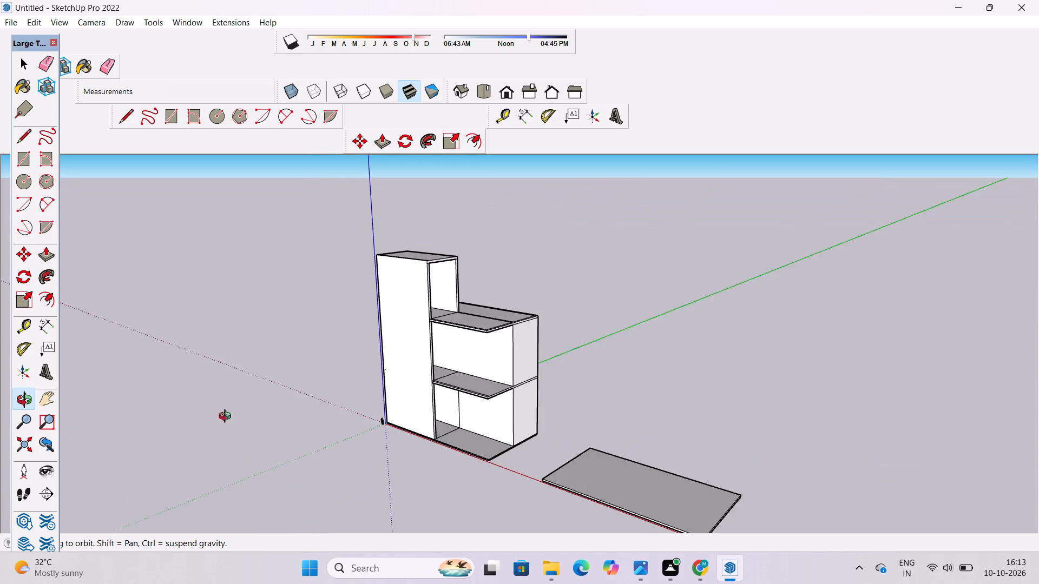
shift+drag(227, 417, 231, 417)
scroll(522, 346, up, 4)
shift+drag(517, 343, 463, 355)
drag(460, 356, 160, 385)
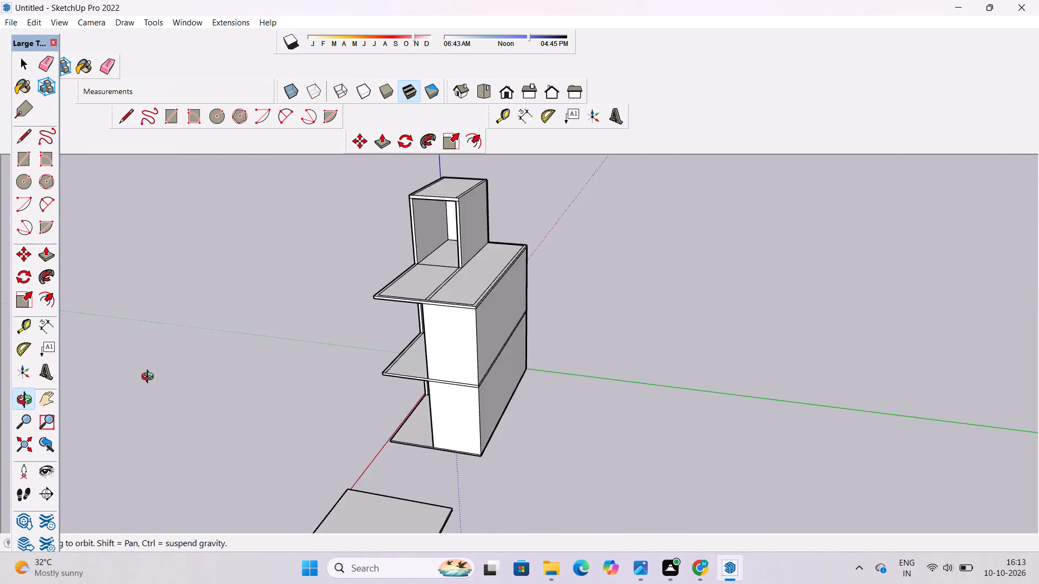
drag(149, 375, 634, 322)
scroll(702, 261, up, 3)
shift+drag(603, 274, 544, 366)
drag(455, 308, 431, 393)
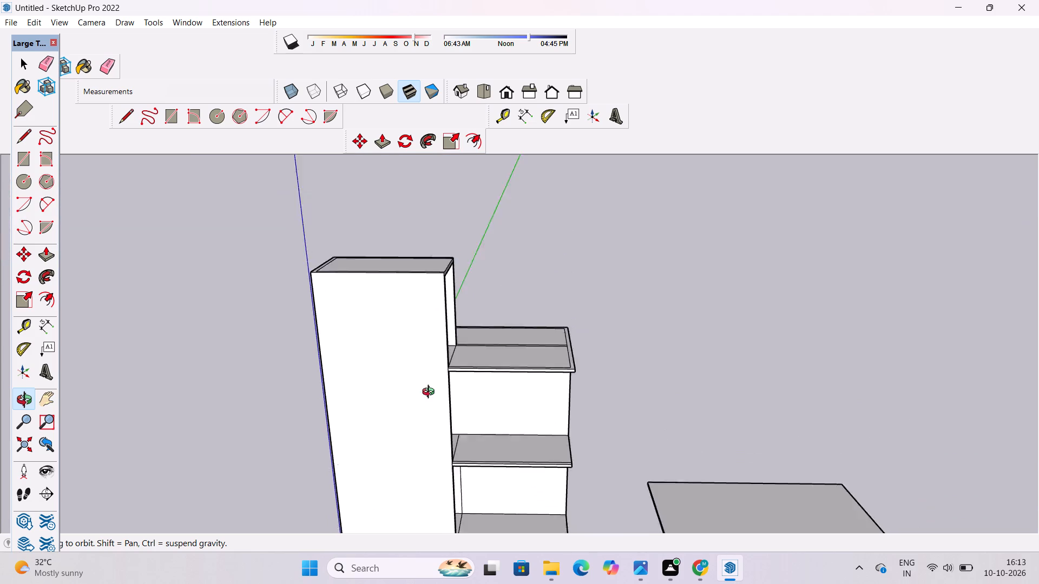
drag(431, 393, 557, 395)
scroll(559, 340, up, 4)
drag(695, 235, 361, 266)
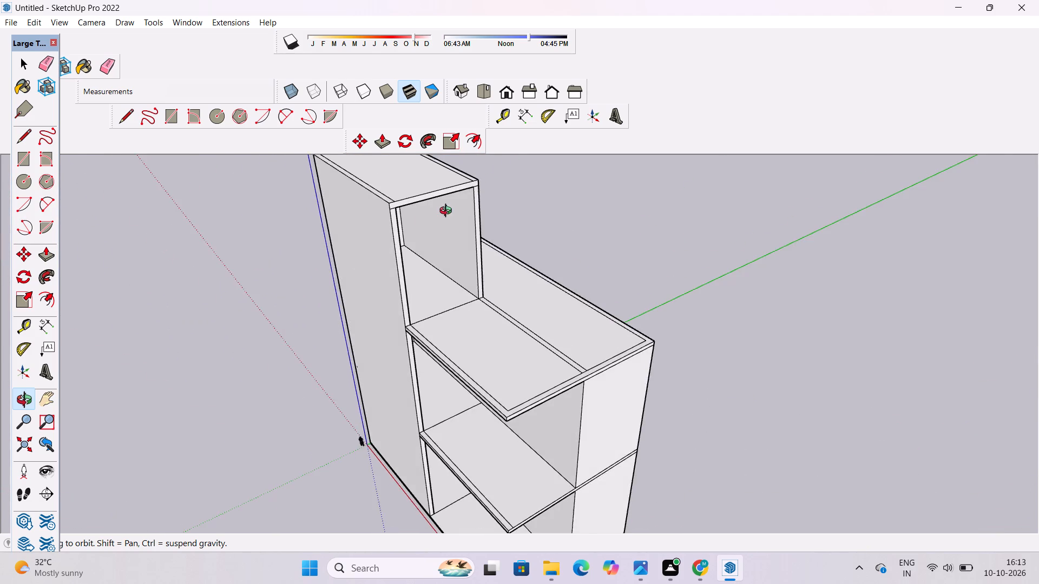
scroll(449, 211, up, 4)
drag(445, 200, 423, 271)
scroll(359, 251, up, 3)
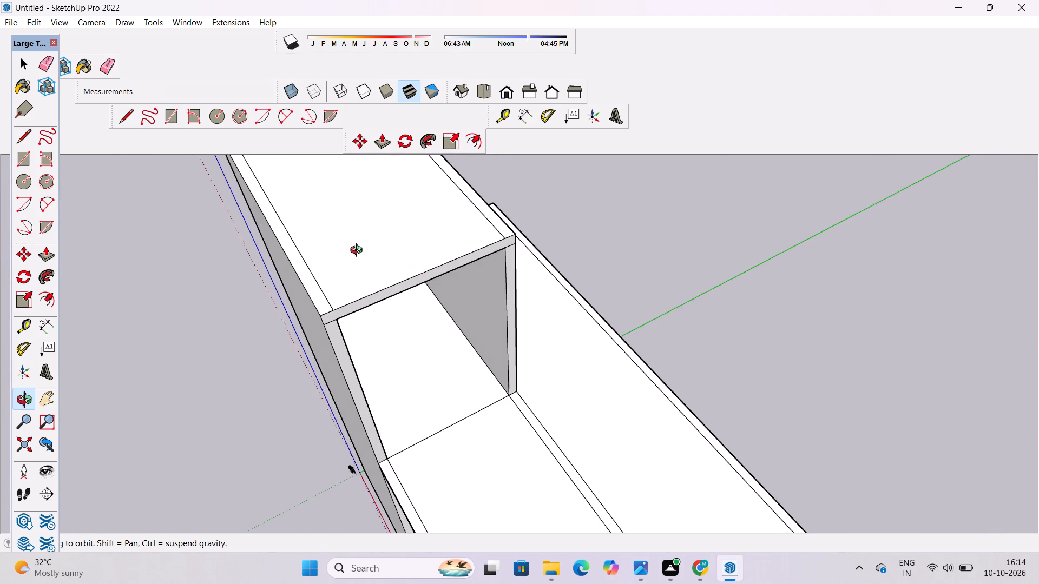
drag(340, 254, 334, 254)
shift+drag(306, 271, 471, 279)
drag(504, 277, 286, 244)
scroll(282, 234, down, 6)
drag(267, 297, 347, 261)
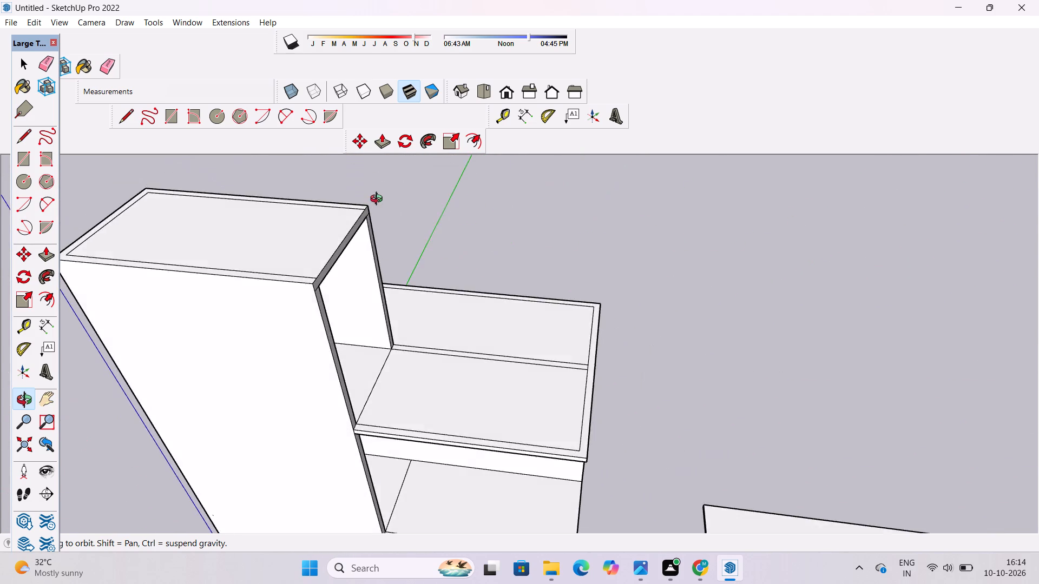
scroll(383, 190, down, 5)
drag(366, 336, 398, 284)
drag(383, 331, 413, 271)
drag(394, 366, 413, 288)
scroll(414, 288, down, 4)
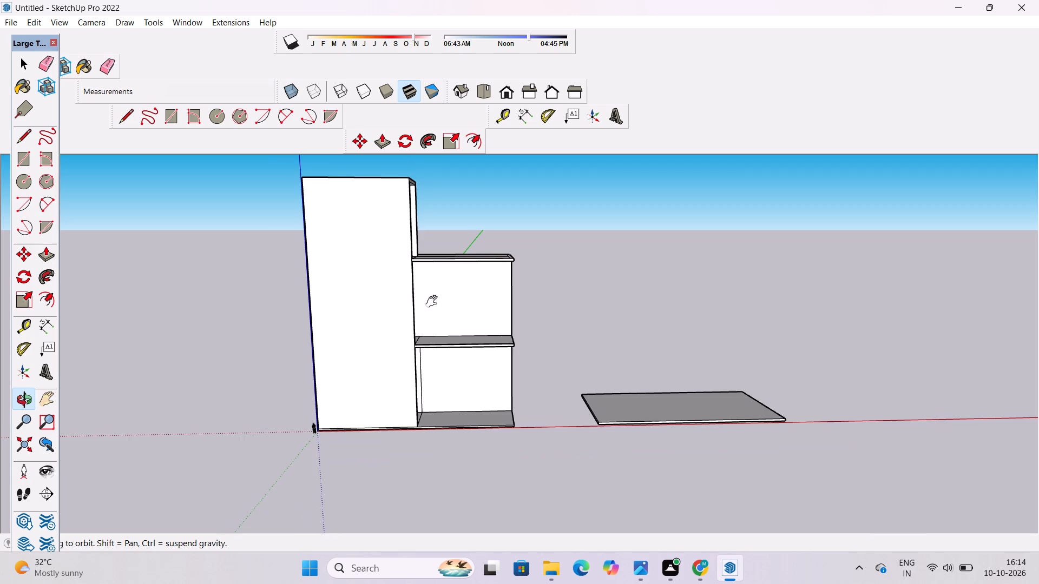
shift+drag(435, 302, 412, 311)
Erase the stray vertical line on the ground-storey wall face beneath the middle slab, behind the front wall's end.
shift+scroll(400, 370, up, 7)
click(418, 363)
drag(399, 371, 350, 399)
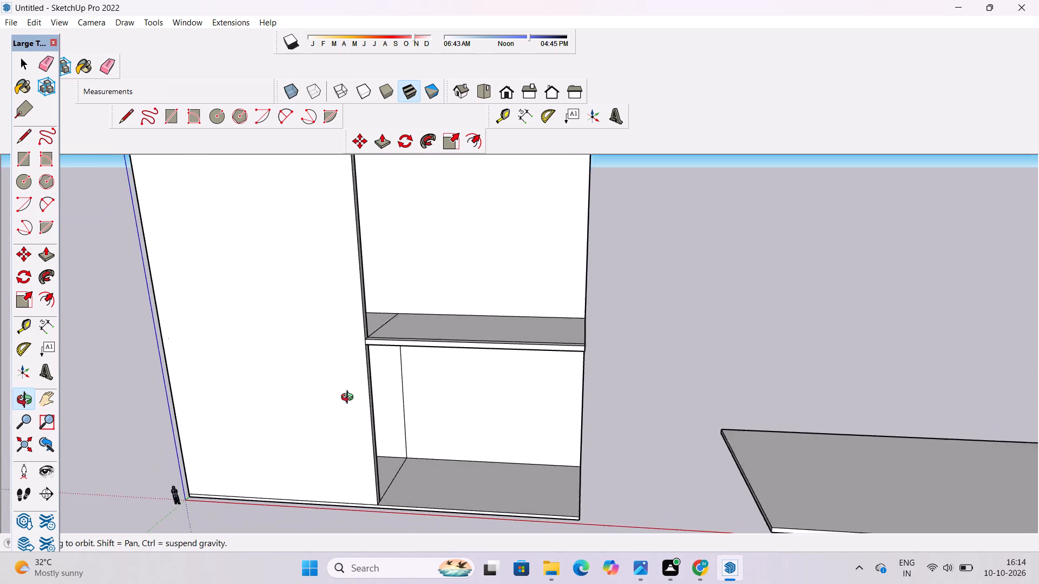
drag(350, 399, 348, 399)
scroll(400, 367, up, 4)
shift+drag(420, 382, 375, 419)
drag(375, 419, 374, 409)
drag(373, 420, 390, 353)
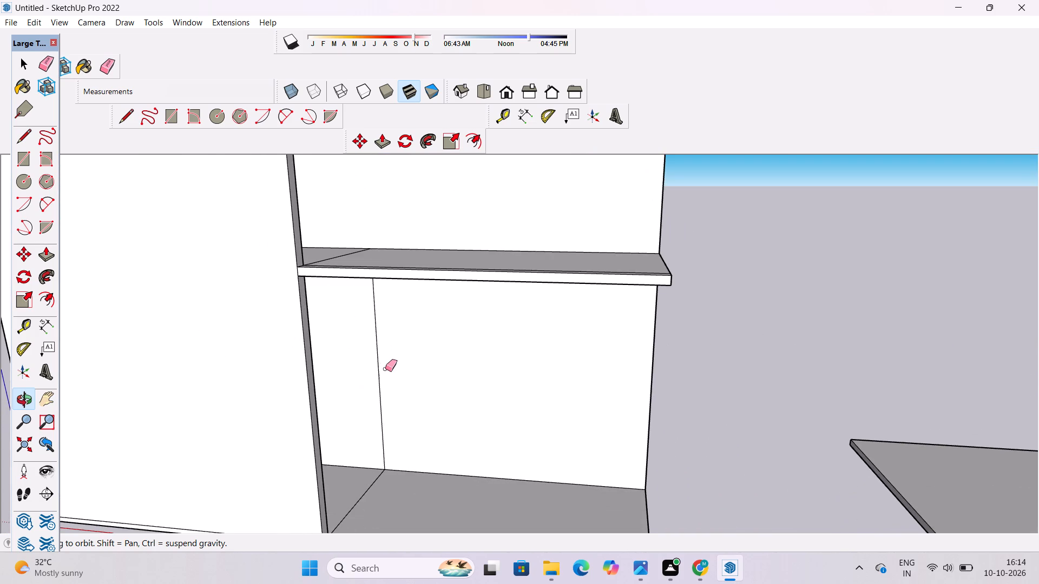
key(e)
scroll(385, 369, up, 3)
drag(385, 339, 368, 363)
key(space)
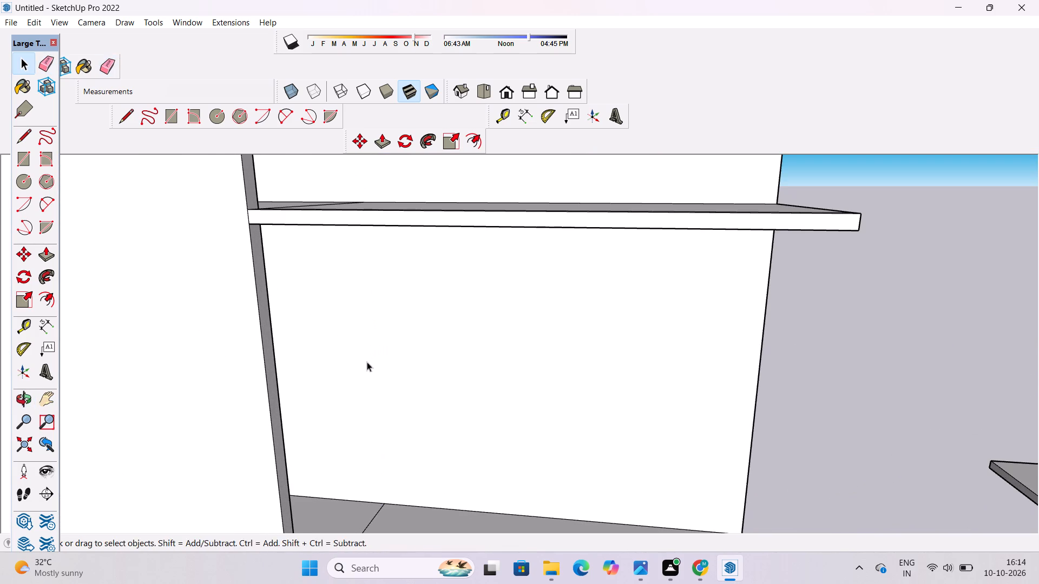
Examine the ground-storey recess, its wall face and floor slab beneath the middle slab.
key(o)
scroll(376, 341, down, 5)
drag(363, 373, 451, 349)
drag(455, 380, 440, 339)
scroll(439, 338, down, 4)
shift+drag(439, 343, 426, 366)
scroll(411, 373, up, 3)
shift+drag(414, 373, 407, 397)
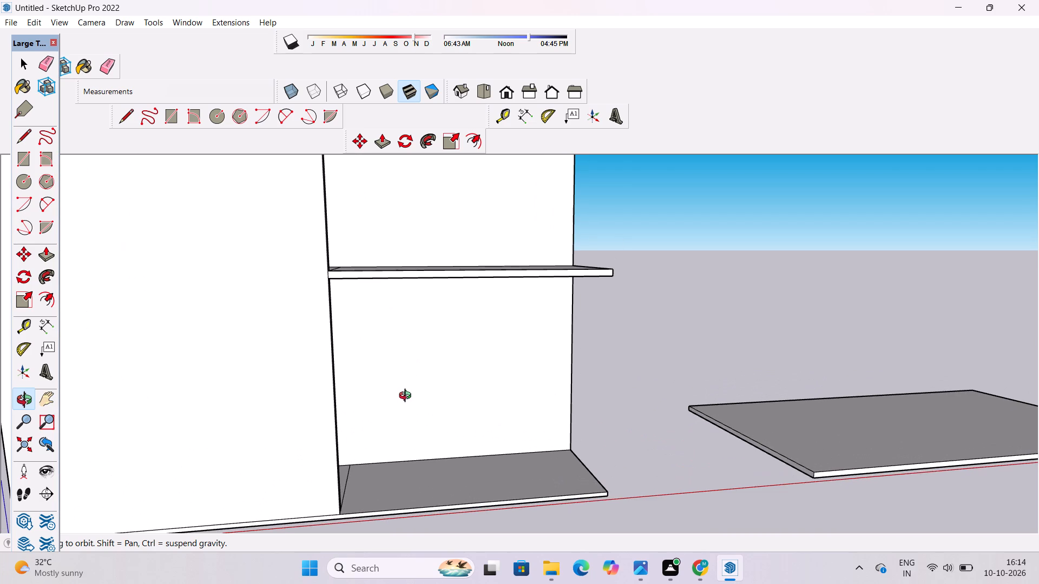
Examine the building mass's front elevation, from the ground-storey recess up to the full height.
scroll(407, 387, down, 6)
shift+drag(406, 387, 394, 414)
scroll(398, 437, up, 1)
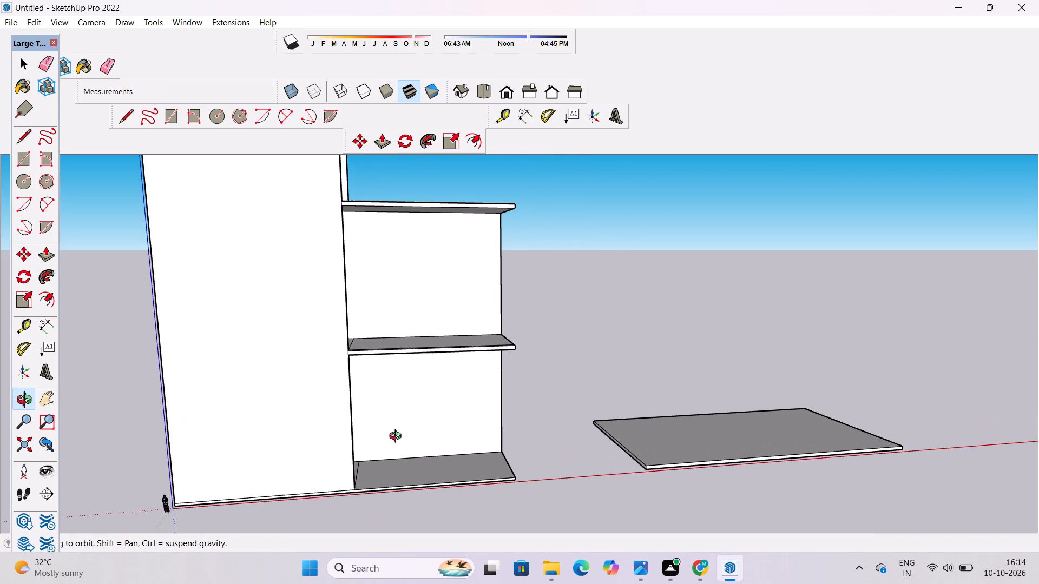
shift+click(398, 437)
shift+scroll(397, 436, up, 1)
scroll(426, 396, down, 4)
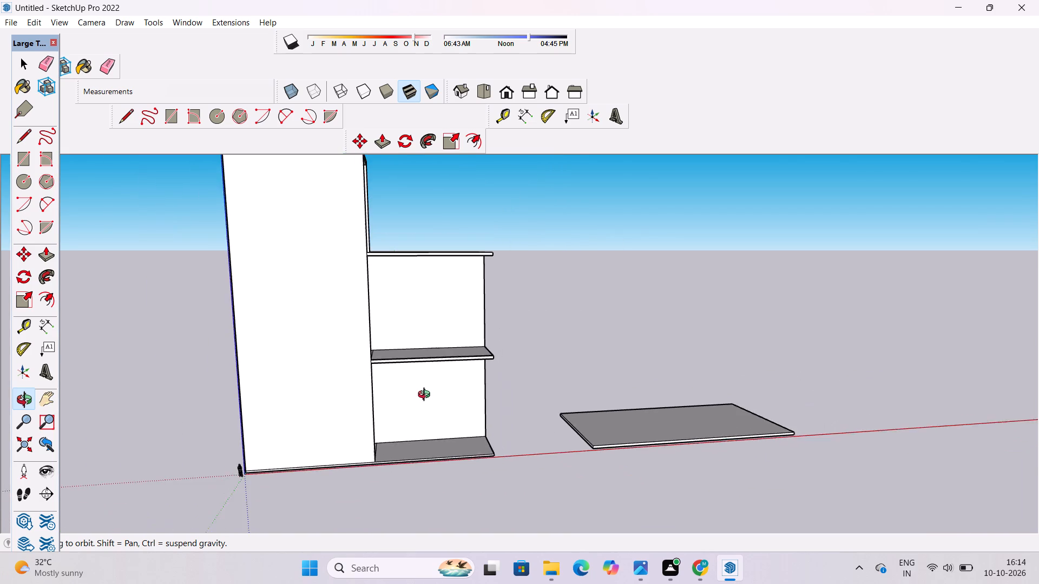
shift+drag(426, 397, 417, 451)
scroll(417, 438, down, 2)
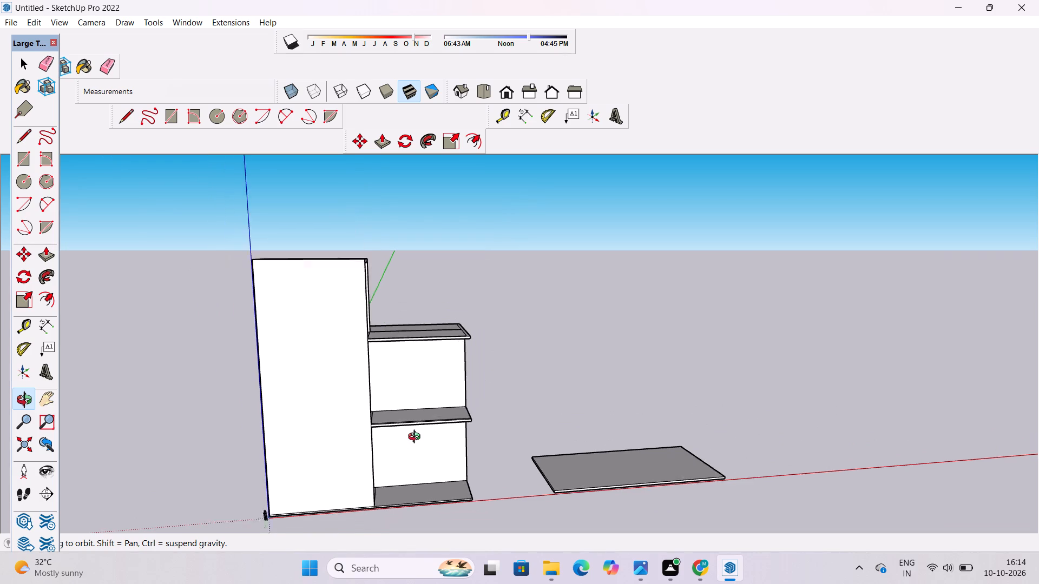
scroll(417, 438, down, 1)
Push/Pull the ground slab's end edge face outward by 20' at the building's lower, two-storey end.
drag(489, 432, 357, 479)
scroll(555, 333, up, 3)
drag(532, 364, 449, 384)
scroll(465, 402, up, 4)
shift+drag(489, 426, 464, 340)
shift+scroll(446, 382, up, 5)
shift+drag(447, 379, 443, 399)
shift+drag(443, 399, 445, 391)
drag(446, 389, 452, 379)
scroll(478, 340, down, 3)
scroll(435, 432, up, 3)
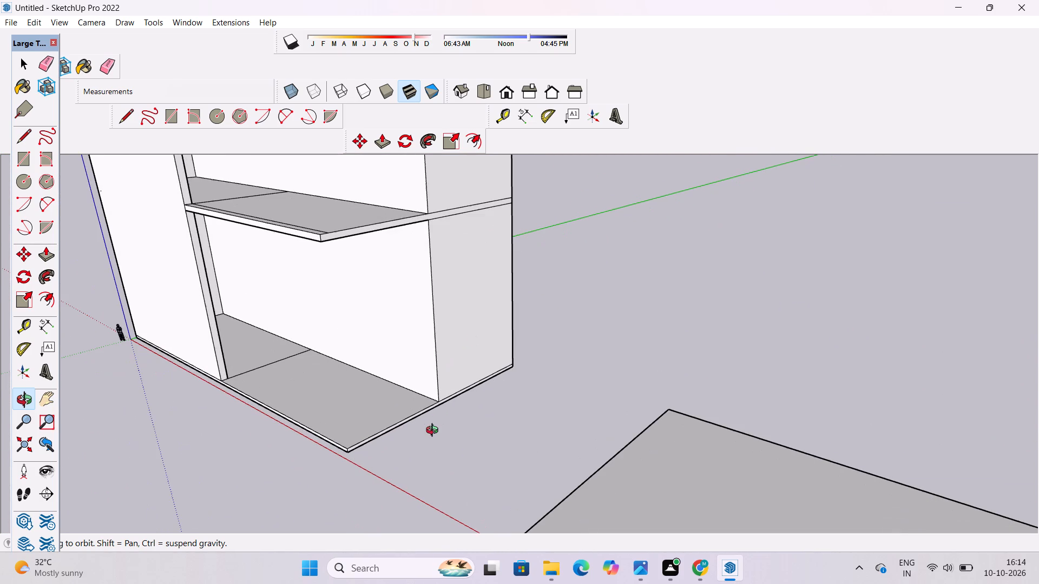
key(p)
scroll(401, 466, up, 6)
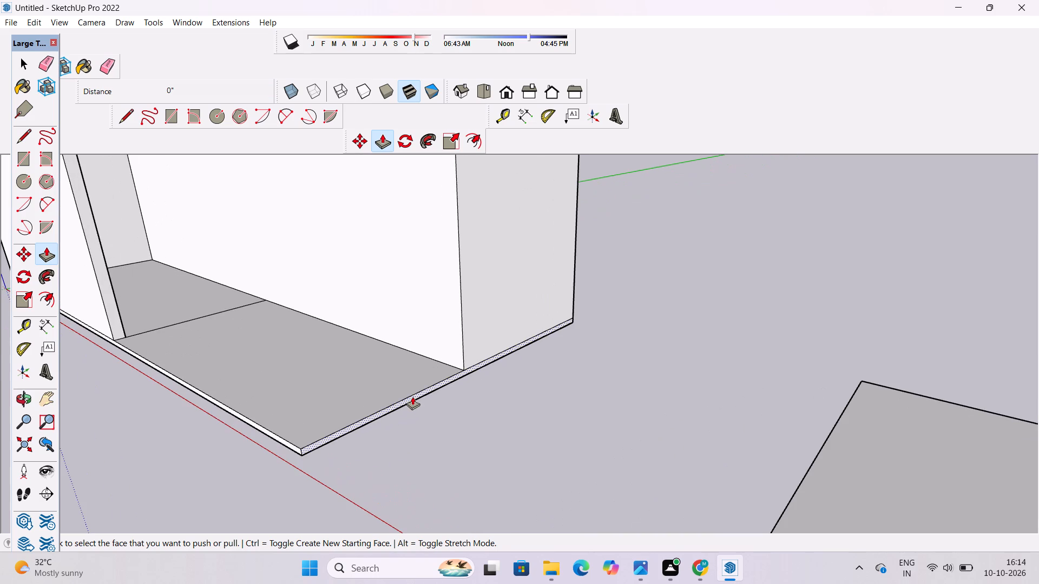
click(412, 396)
scroll(438, 402, down, 5)
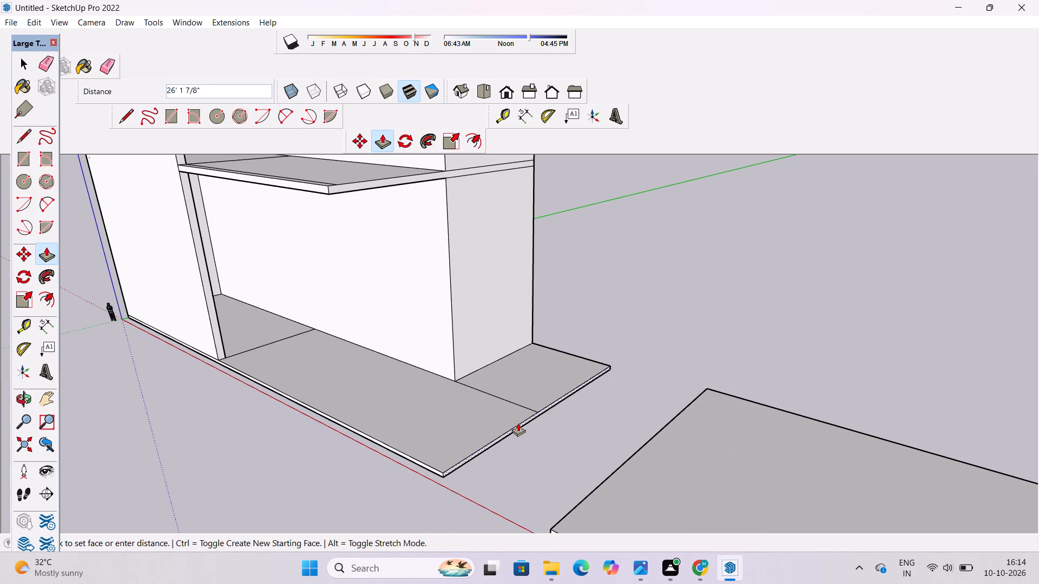
text(20')
key(Return)
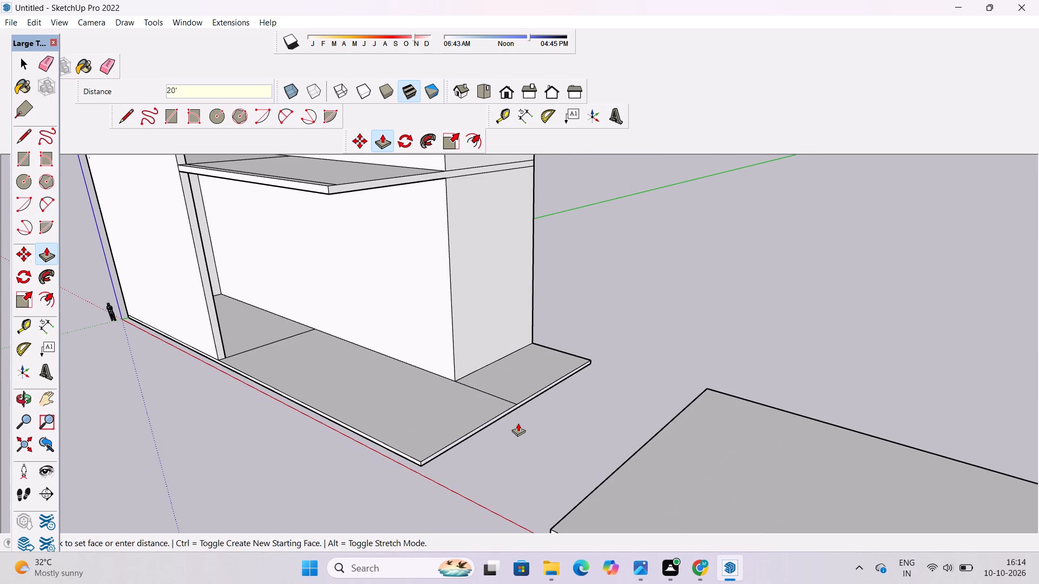
Push/Pull the ground-storey block's end face outward 20' to line up with the extended ground slab.
click(463, 340)
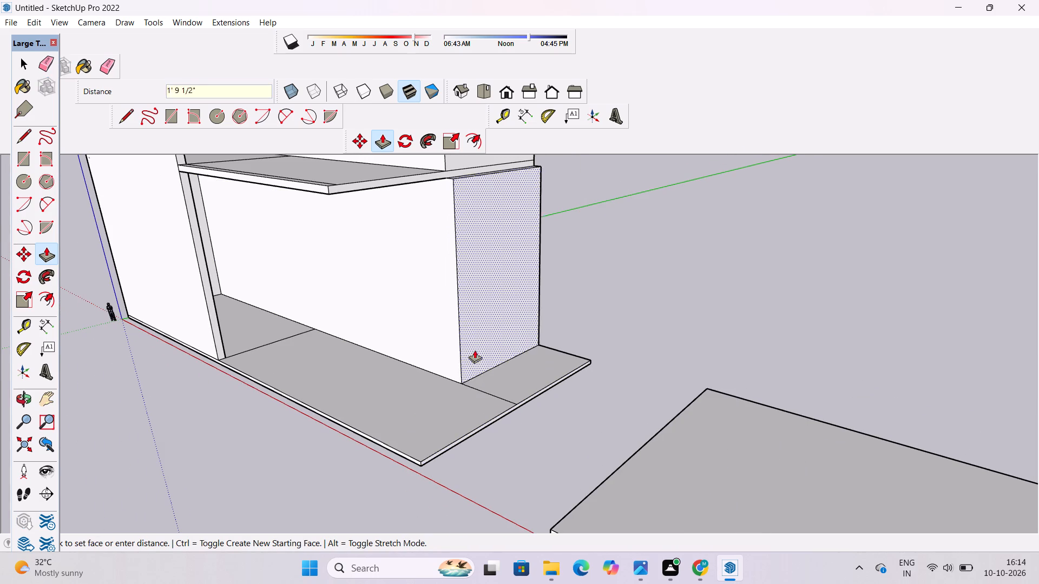
click(521, 400)
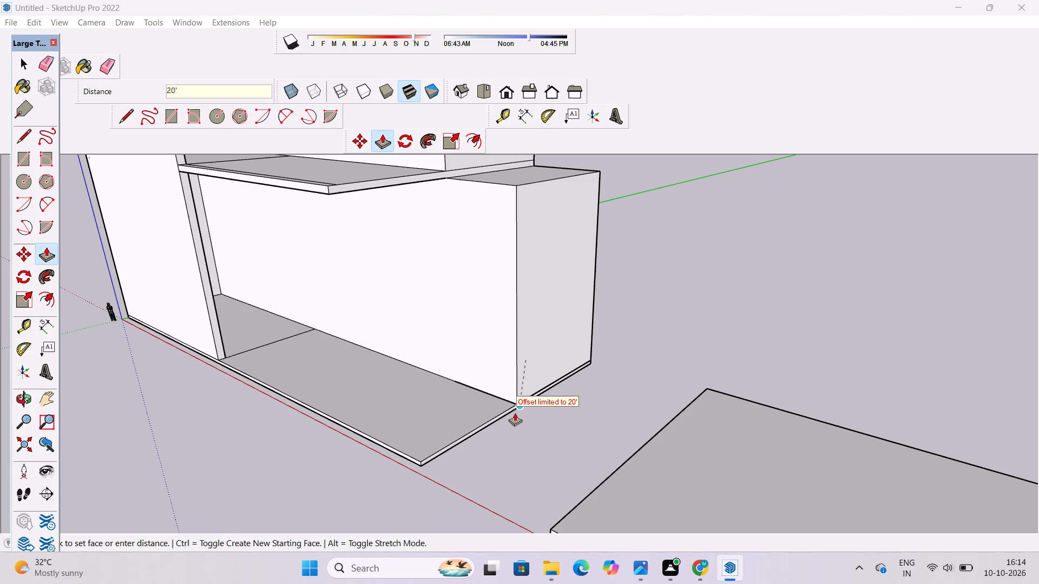
click(515, 413)
Push/Pull the middle slab's end edge face outward 20', flush with the extended ground-storey block.
scroll(496, 426, down, 5)
scroll(488, 297, up, 6)
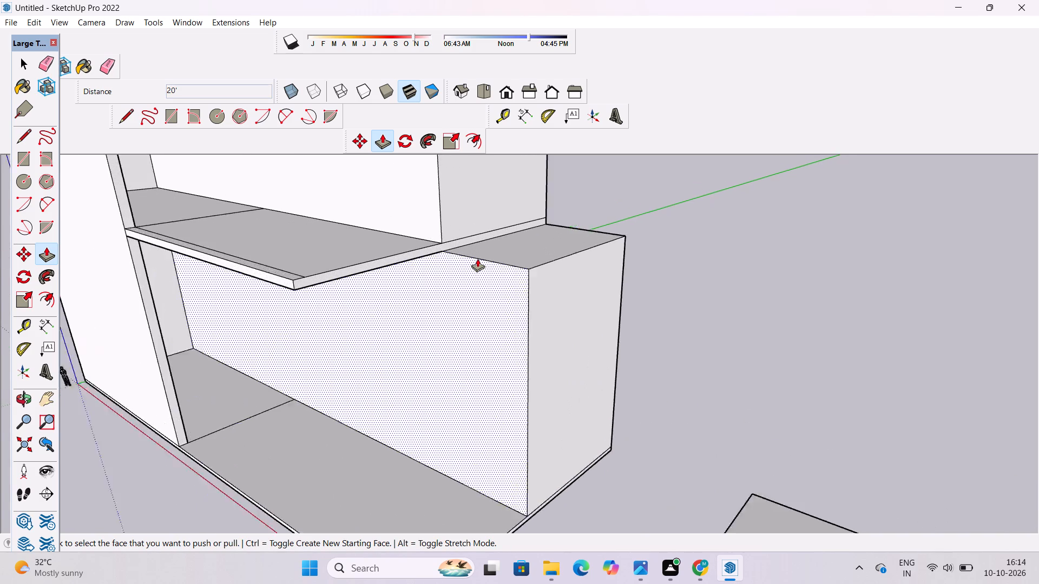
scroll(477, 258, up, 6)
click(419, 241)
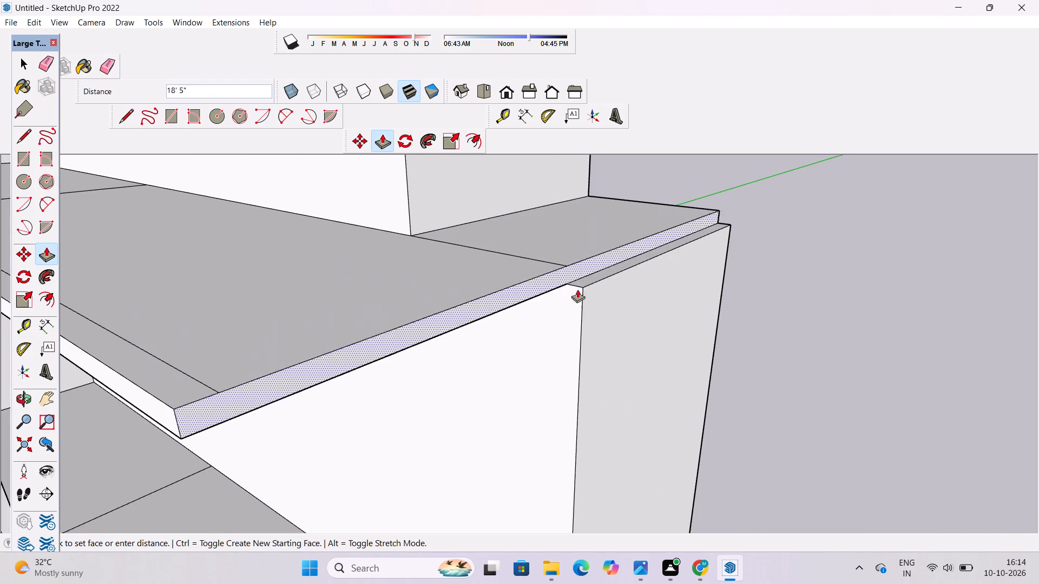
click(587, 289)
Push/Pull the second-storey block's end face outward 20', level with the extended middle slab.
scroll(437, 392, down, 15)
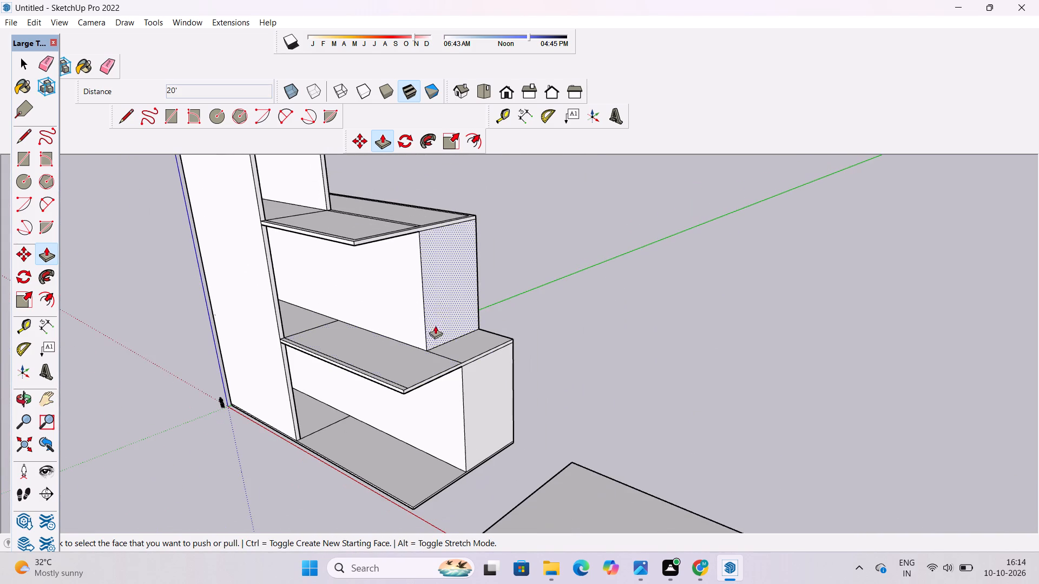
click(437, 297)
click(466, 369)
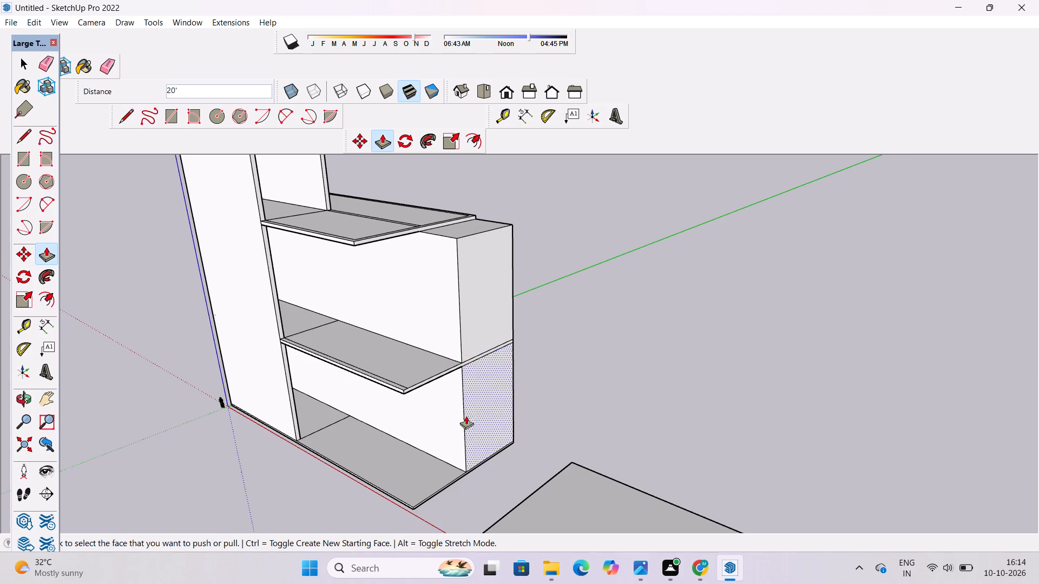
Push/Pull the top slab's end edge face outward 20', flush with the extended second-storey block.
scroll(463, 444, down, 5)
scroll(459, 302, up, 14)
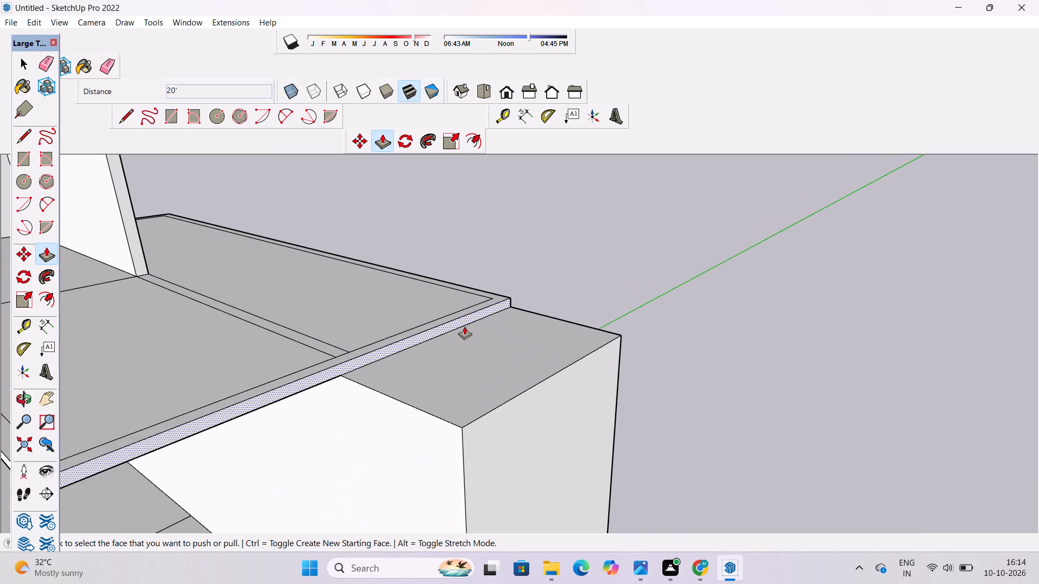
click(463, 323)
scroll(472, 339, down, 8)
click(489, 384)
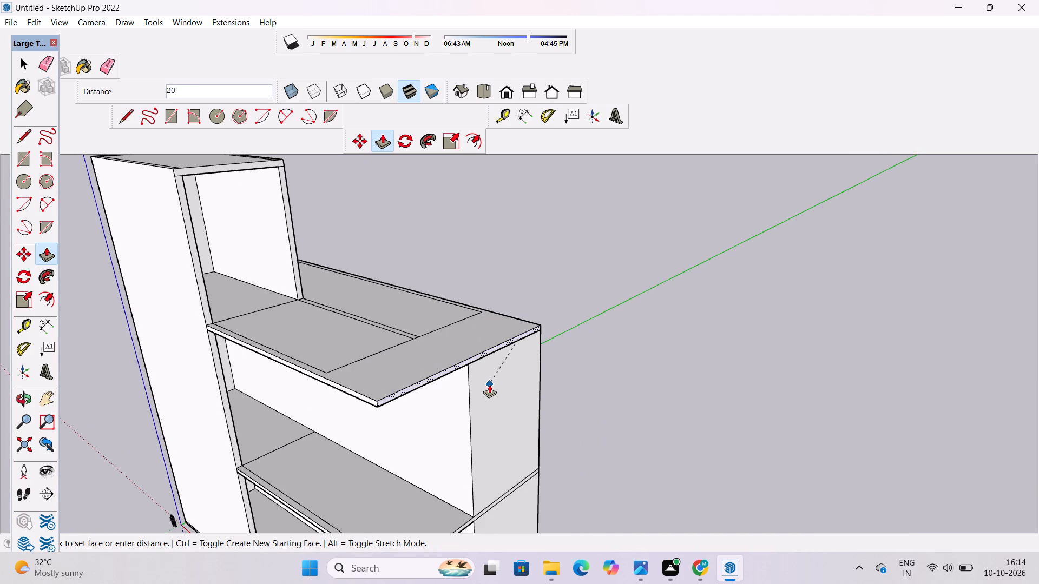
key(space)
Erase both segments of the old inset line crossing the top slab where its extension begins.
text(o)
scroll(487, 373, down, 3)
shift+drag(487, 373, 486, 375)
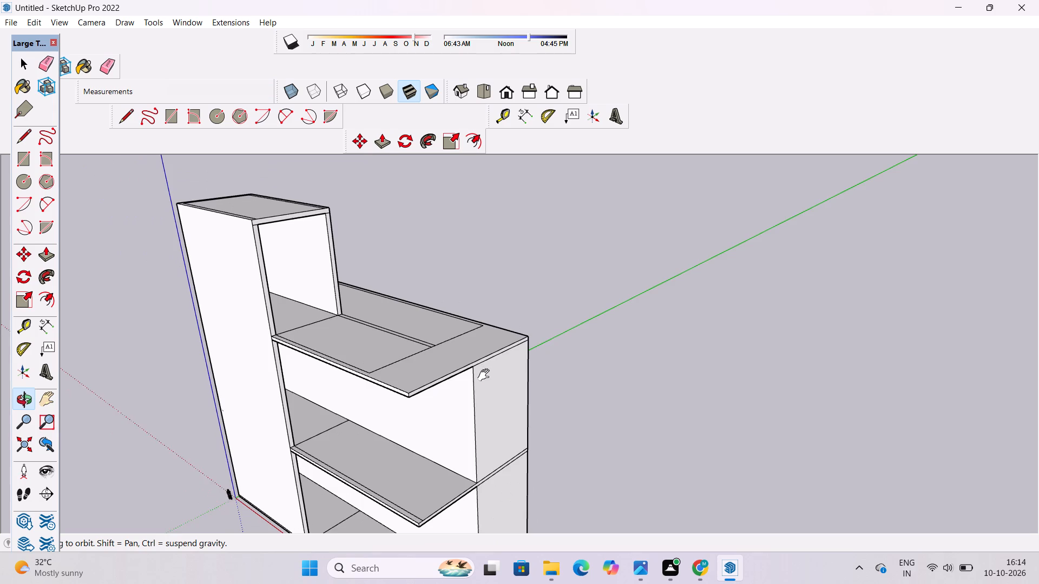
shift+drag(486, 375, 486, 384)
drag(485, 384, 482, 455)
scroll(448, 409, up, 3)
shift+drag(445, 403, 443, 417)
drag(440, 426, 448, 417)
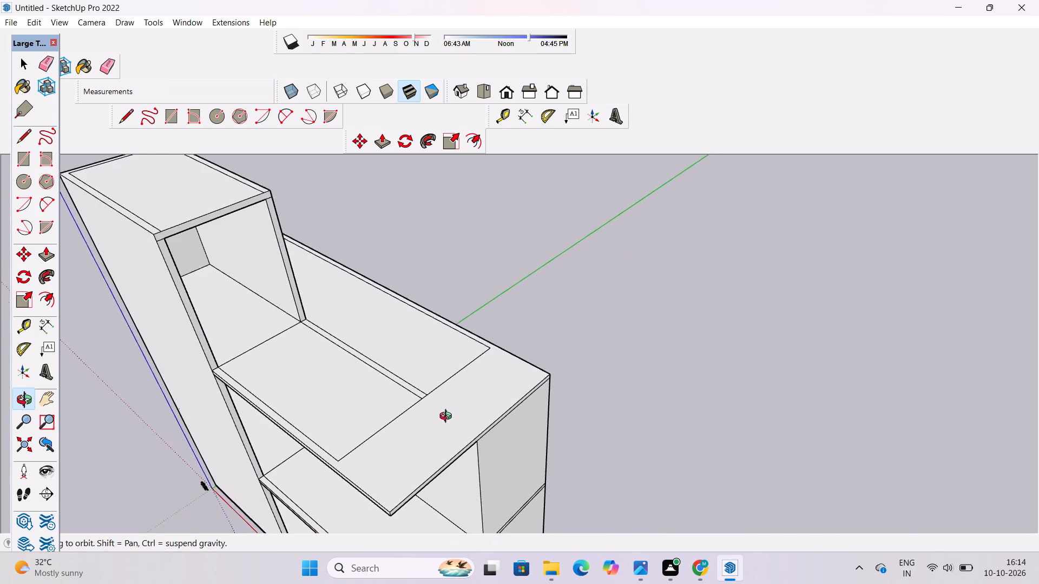
drag(448, 417, 464, 383)
scroll(468, 394, up, 5)
shift+drag(468, 394, 460, 387)
shift+scroll(434, 384, up, 3)
shift+drag(434, 383, 428, 365)
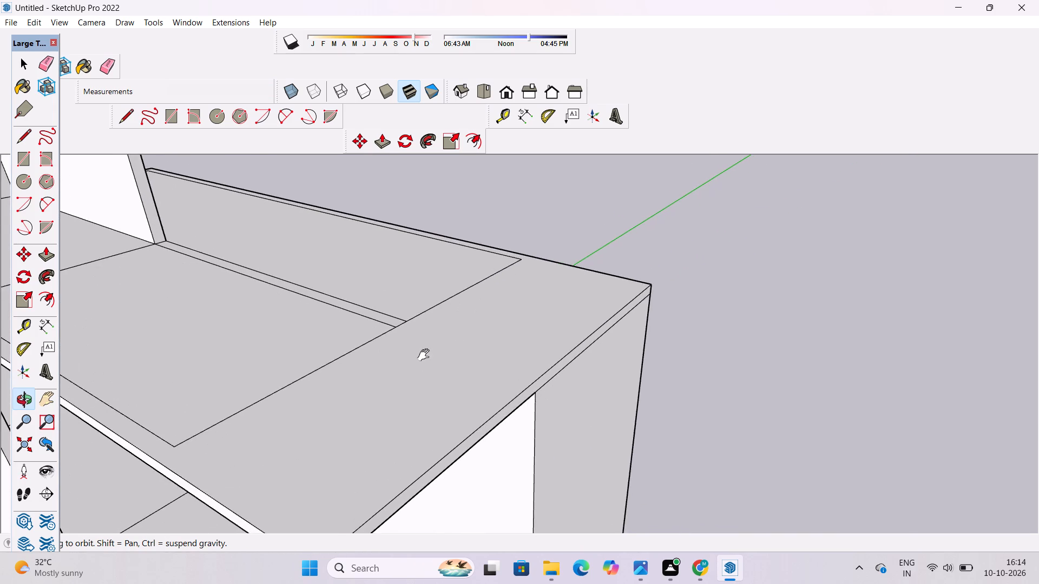
shift+scroll(427, 339, down, 5)
shift+drag(427, 339, 431, 351)
key(e)
drag(437, 306, 442, 329)
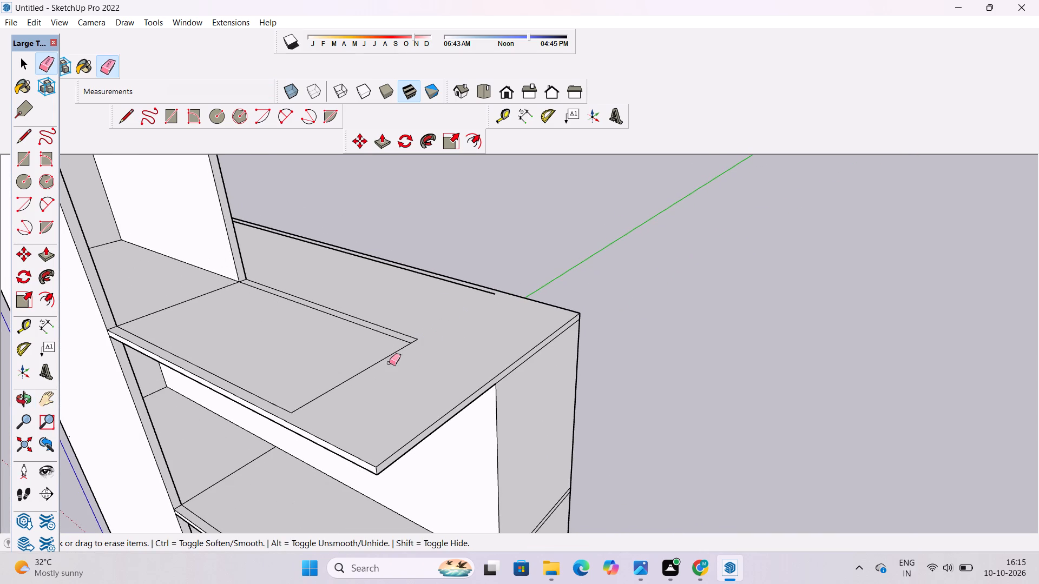
drag(376, 354, 374, 367)
key(space)
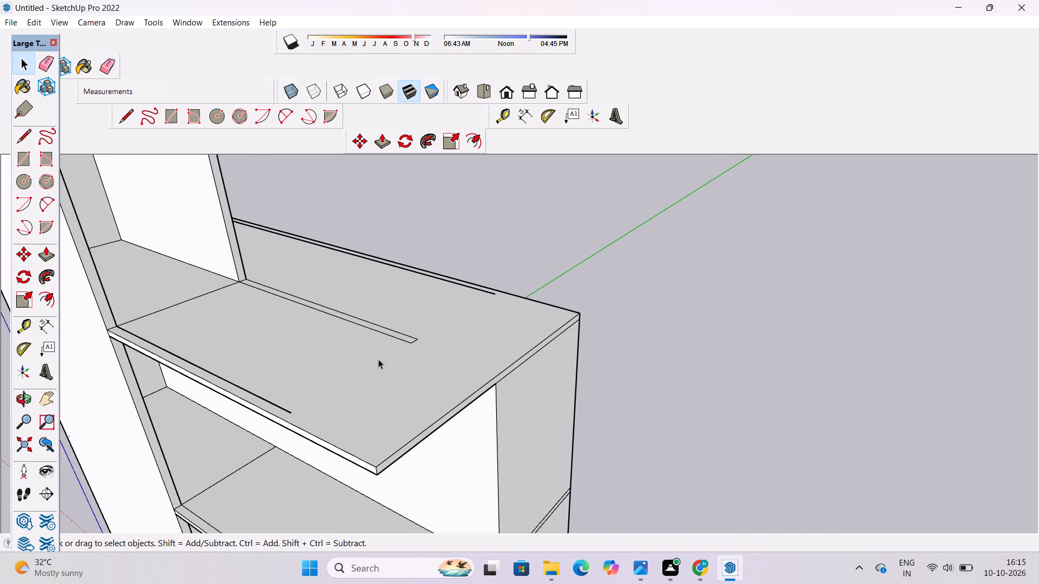
Place a guide line 2' inward from the extended top slab's outer end edge.
key(t)
click(498, 375)
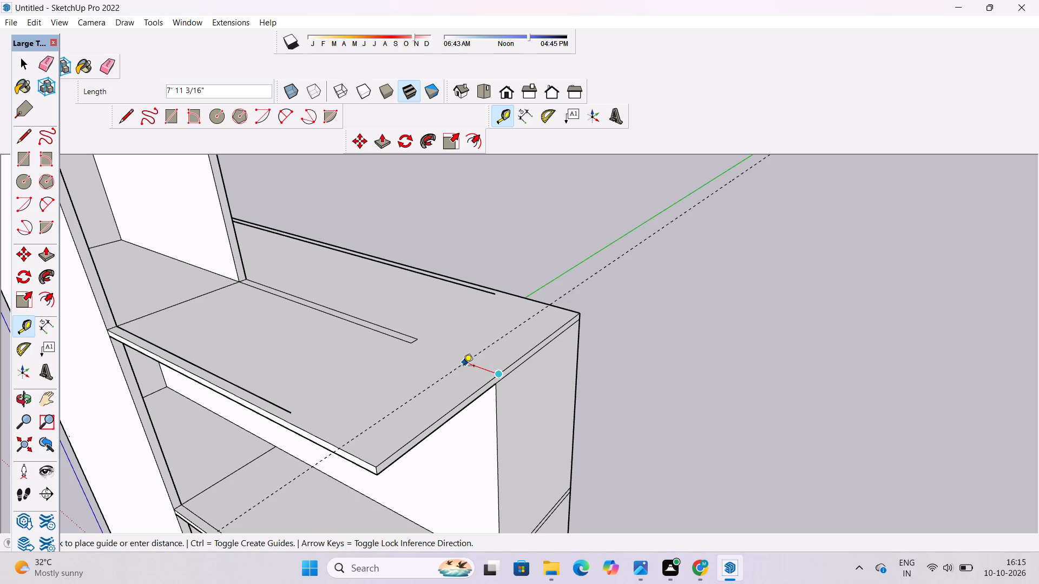
text(2')
key(Return)
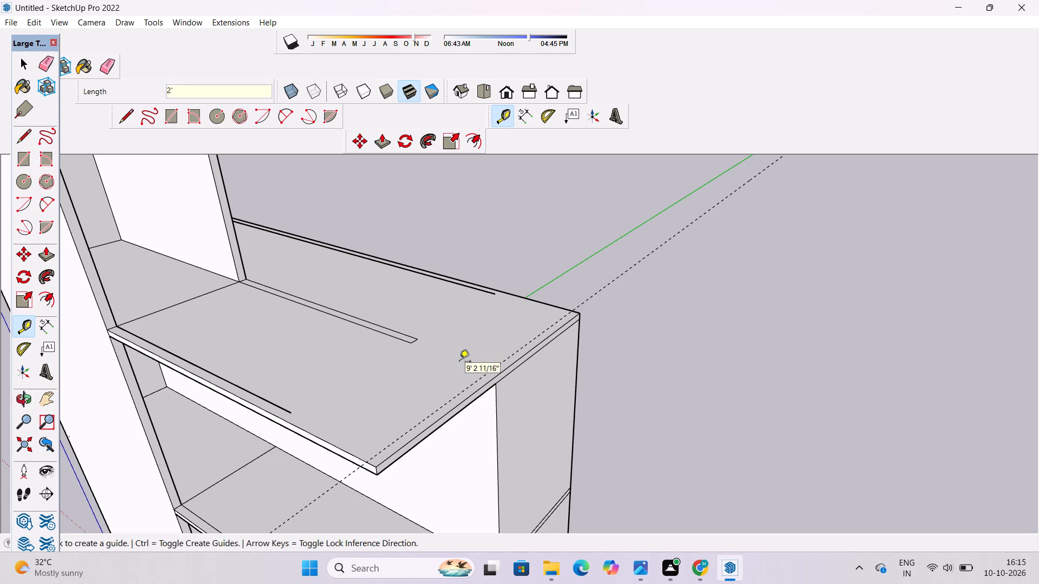
Draw lines extending the top slab's front inset line to the guide, 59' along it, and 20' back to the rear inset line.
click(130, 112)
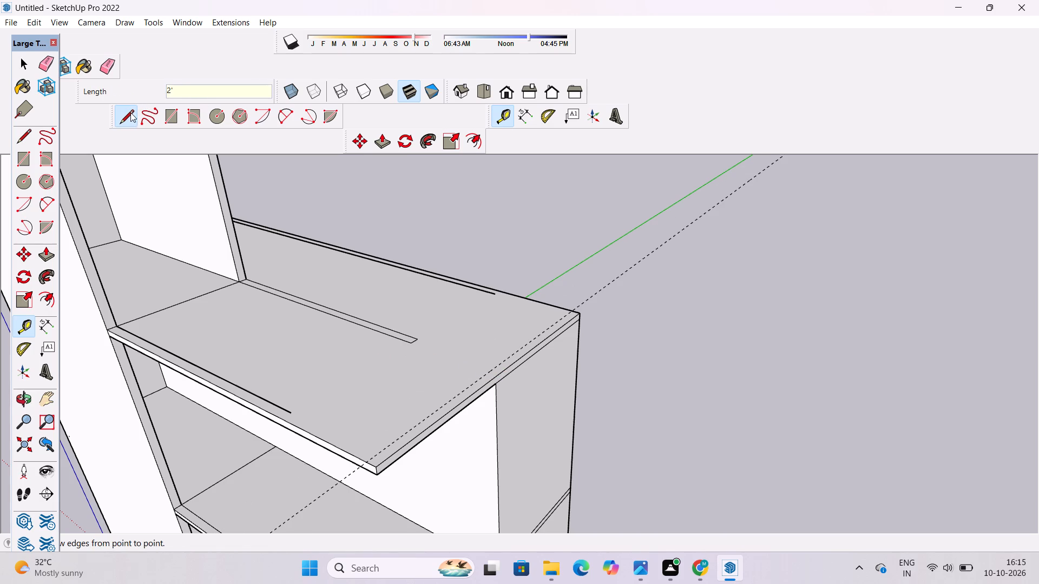
scroll(293, 414, up, 5)
click(293, 414)
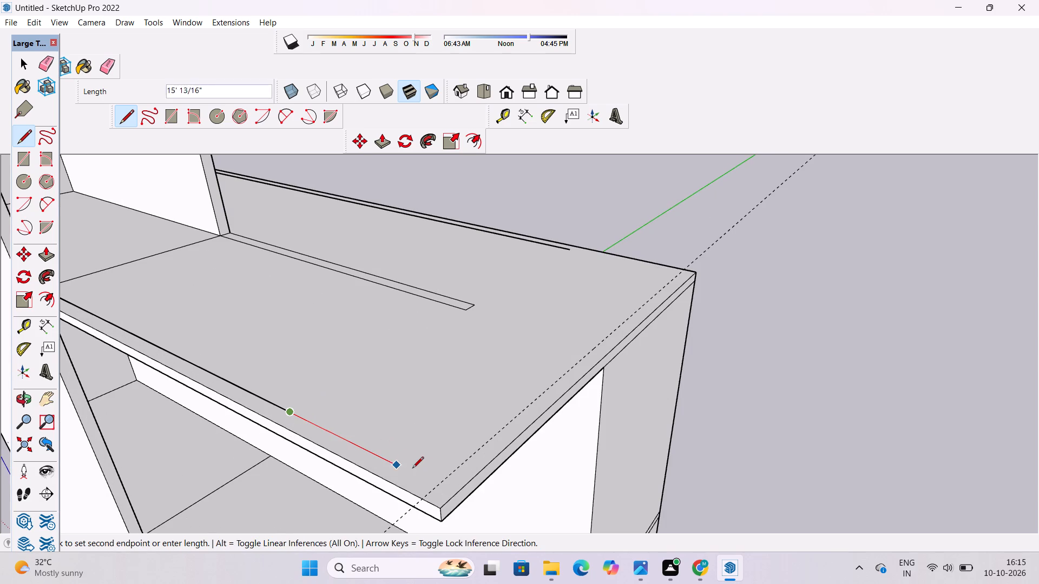
click(438, 486)
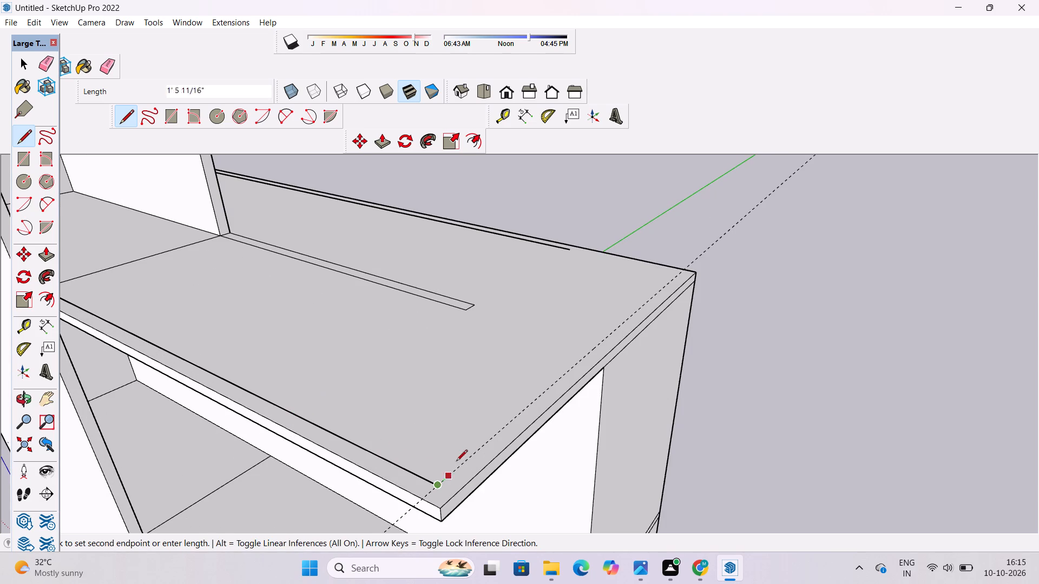
scroll(471, 443, down, 4)
scroll(613, 316, up, 6)
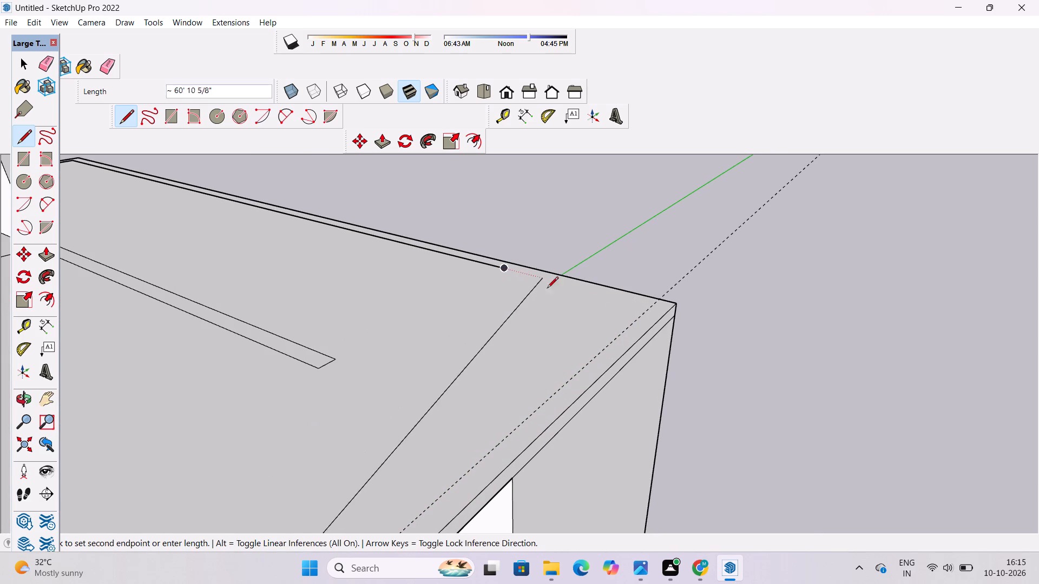
click(650, 306)
click(503, 267)
scroll(503, 264, down, 1)
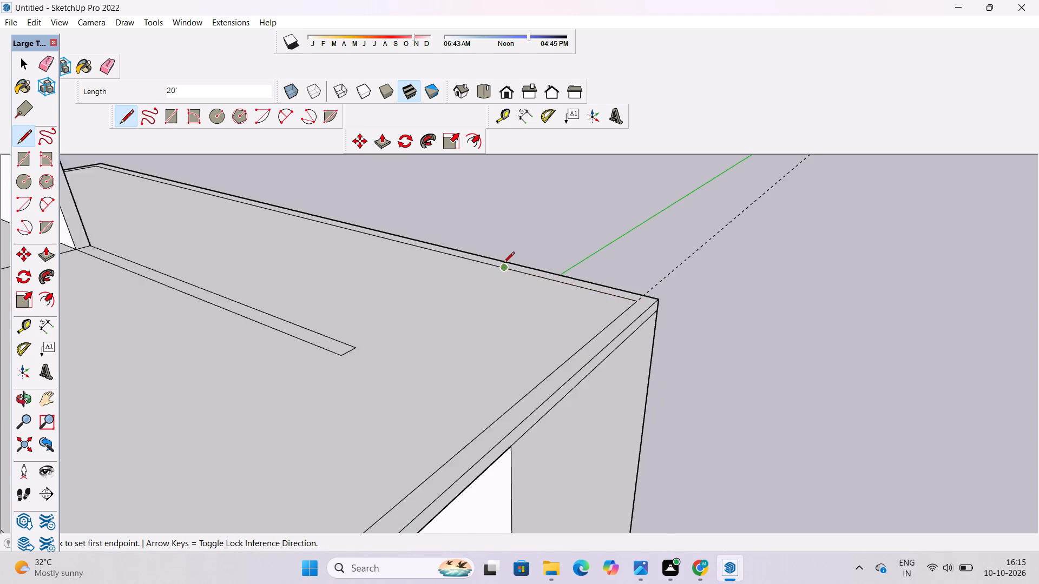
scroll(503, 264, down, 4)
key(space)
Select the short end edge of the narrow strip in the middle of the top slab.
scroll(366, 319, up, 5)
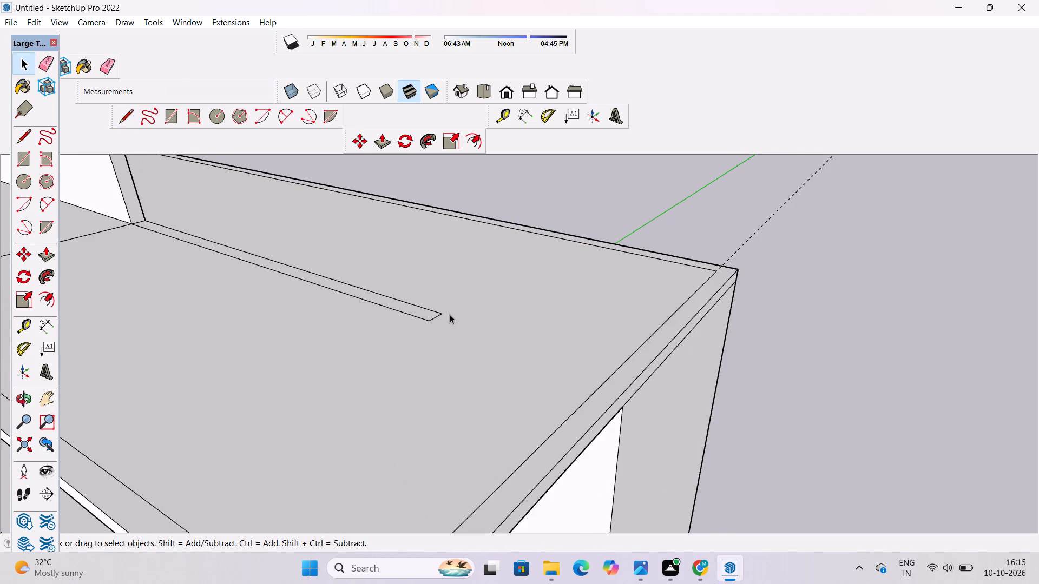
scroll(450, 314, up, 1)
scroll(418, 317, down, 8)
scroll(420, 312, up, 8)
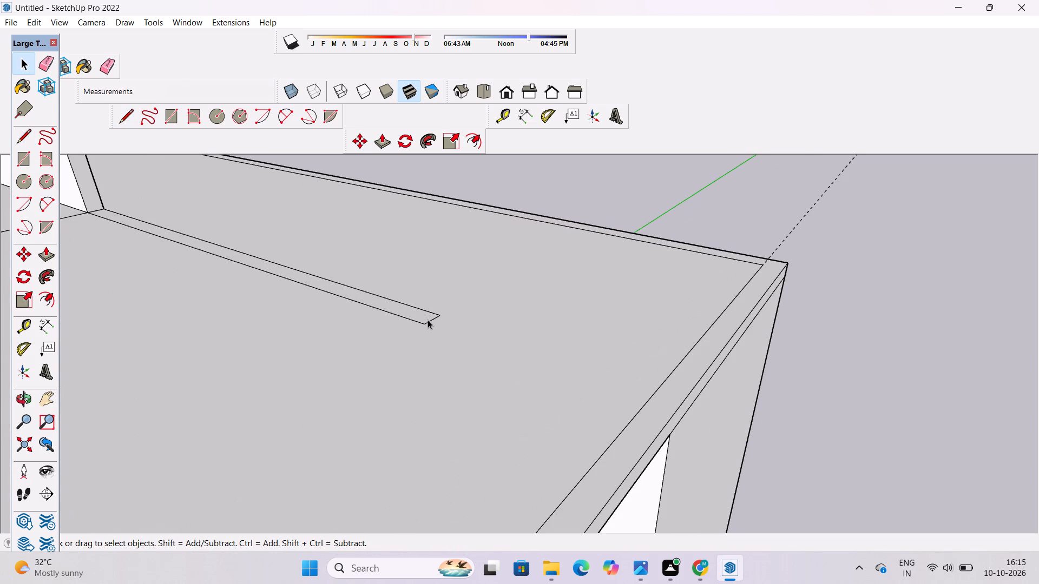
click(428, 320)
Examine the extended building mass in front elevation, including its slab ends.
scroll(428, 320, down, 5)
key(o)
scroll(455, 282, down, 6)
drag(332, 368, 445, 284)
scroll(451, 289, down, 7)
shift+drag(452, 288, 444, 317)
drag(437, 327, 485, 294)
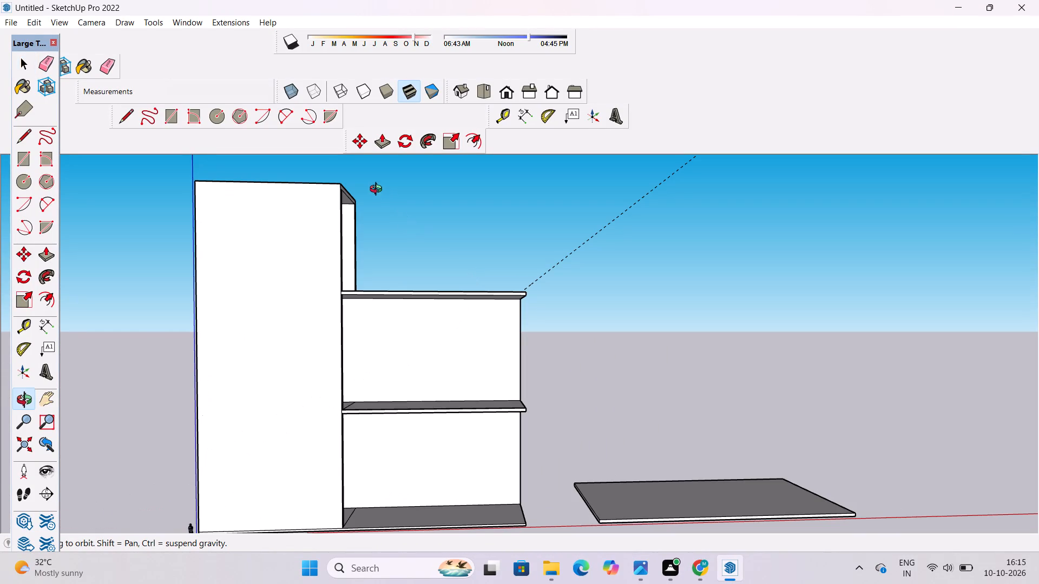
scroll(426, 256, down, 2)
shift+drag(425, 266, 418, 288)
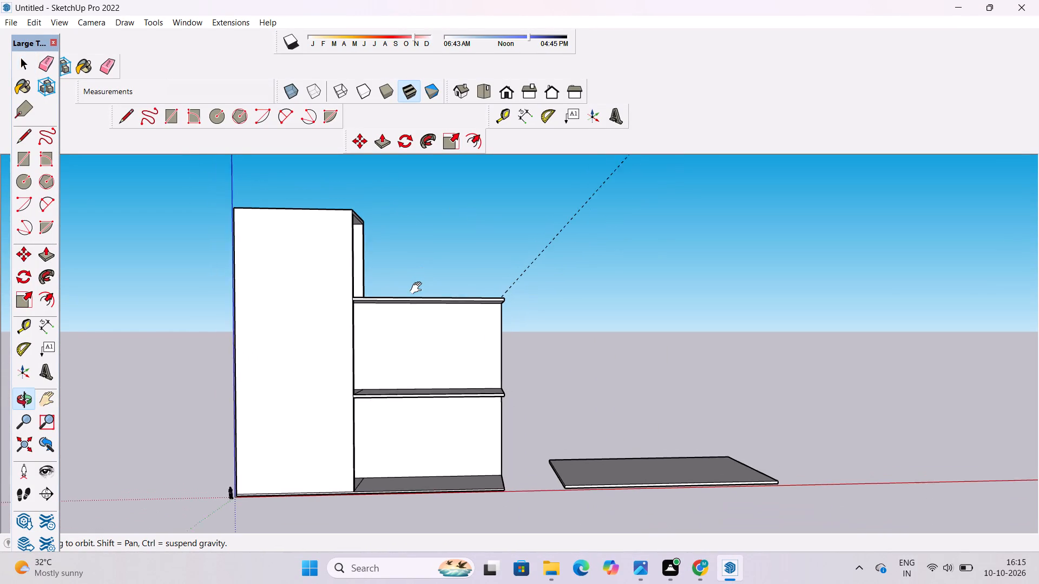
shift+drag(418, 288, 418, 289)
Examine the extended mass from its open end and the top slab's inset border and narrow strip from above.
scroll(416, 295, up, 3)
drag(448, 277, 169, 400)
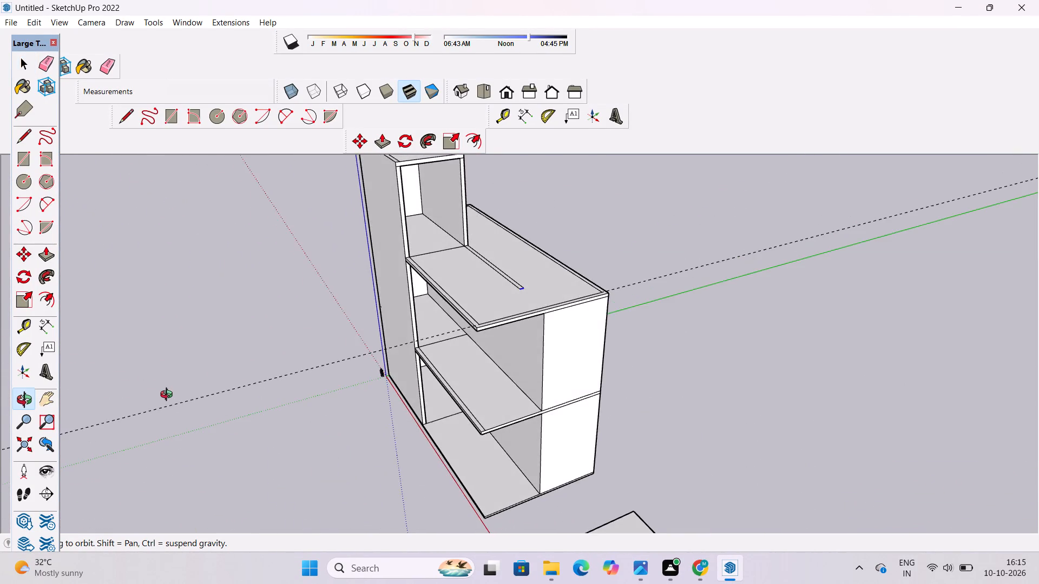
scroll(426, 284, down, 5)
drag(463, 310, 587, 430)
scroll(536, 359, up, 8)
shift+drag(522, 339, 499, 354)
drag(494, 357, 555, 341)
scroll(541, 349, up, 4)
scroll(437, 350, up, 1)
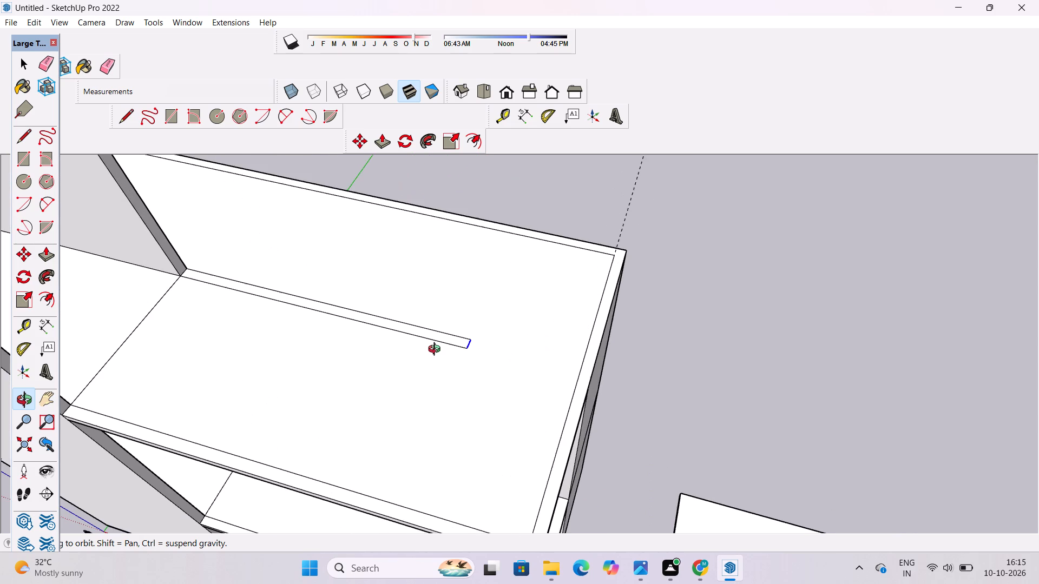
shift+click(436, 348)
shift+drag(433, 362, 429, 377)
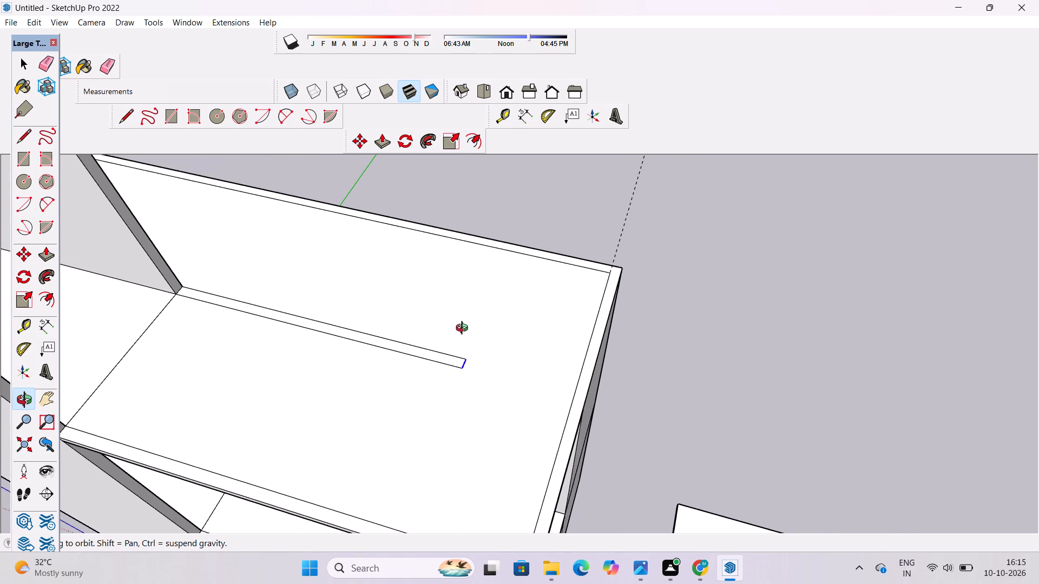
scroll(464, 329, down, 2)
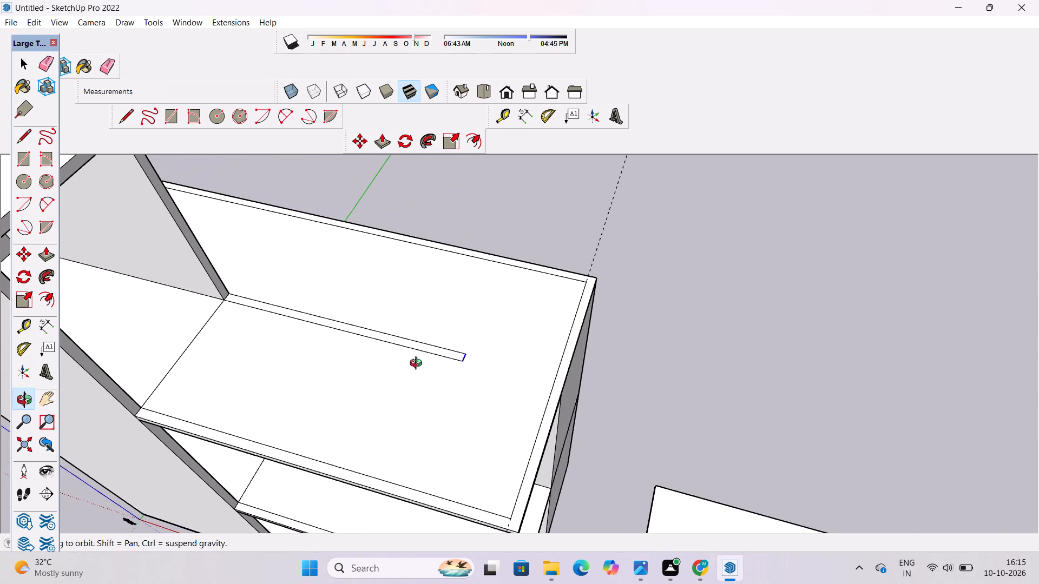
Move the narrow strip's selected end edge along the top slab until it meets the slab's end inset line.
drag(430, 370, 514, 384)
drag(515, 390, 496, 274)
shift+drag(496, 274, 453, 317)
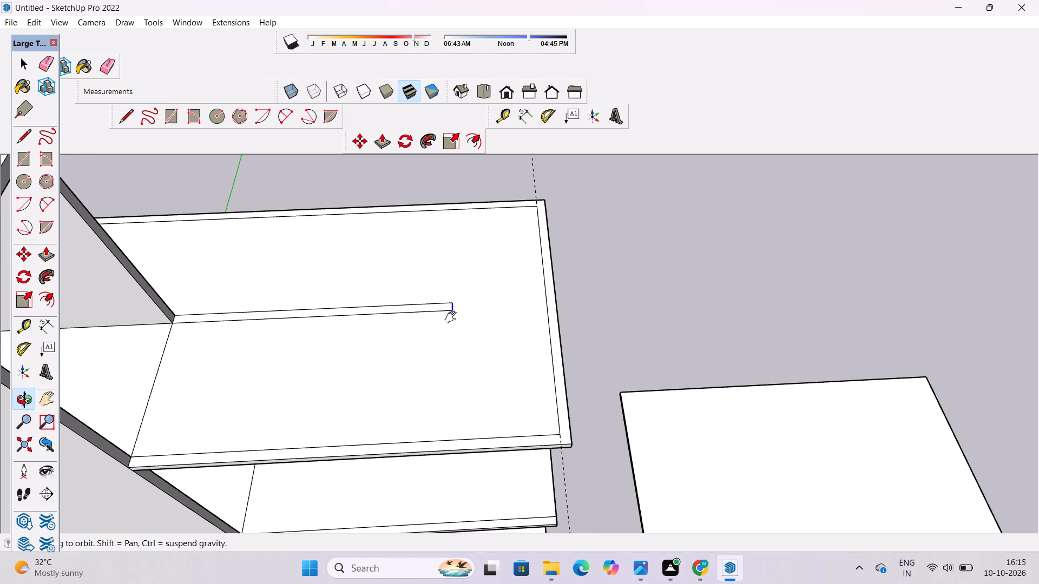
shift+drag(453, 317, 417, 327)
key(m)
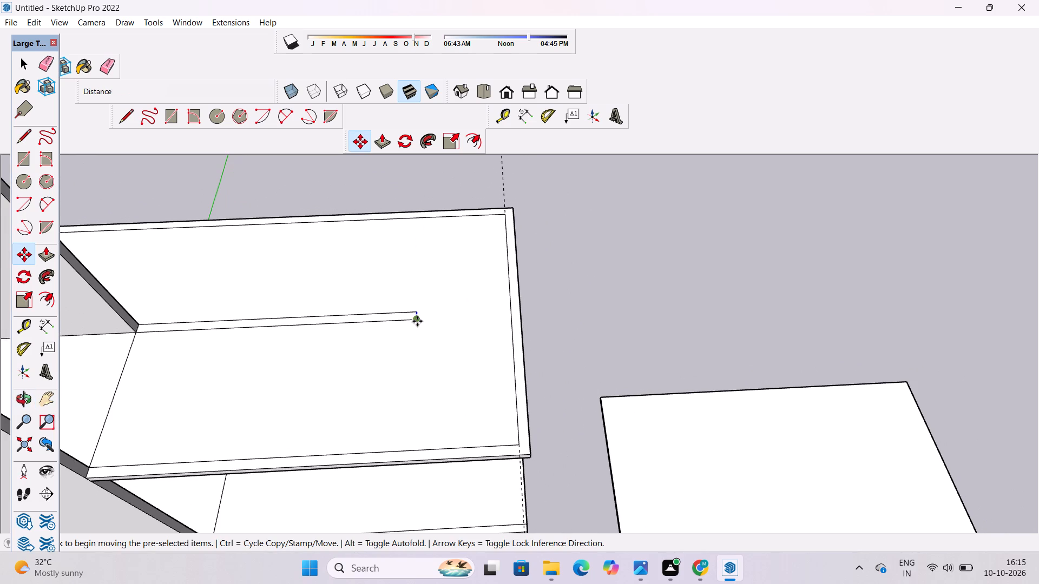
scroll(440, 319, up, 2)
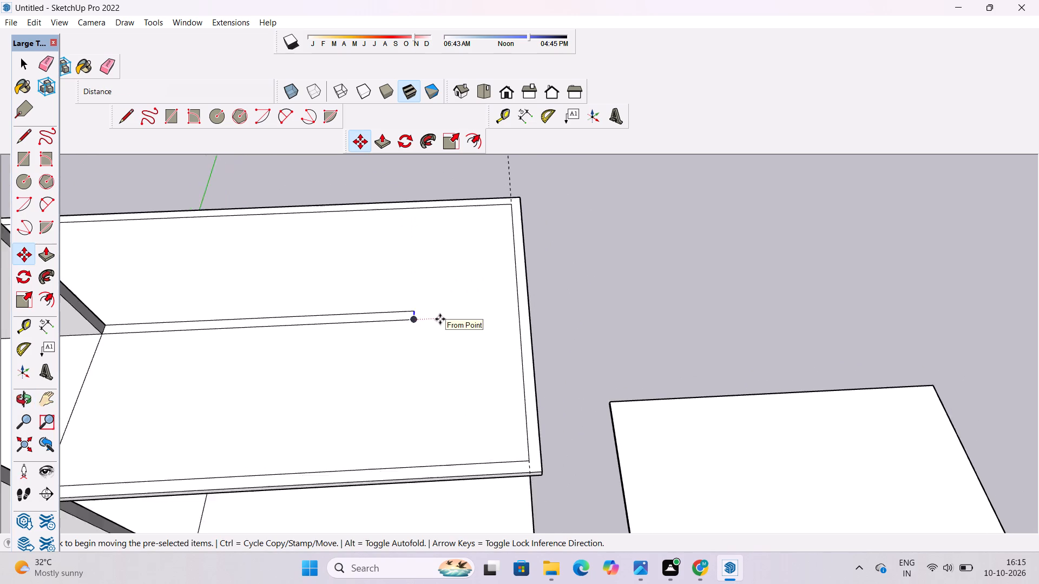
scroll(440, 319, up, 16)
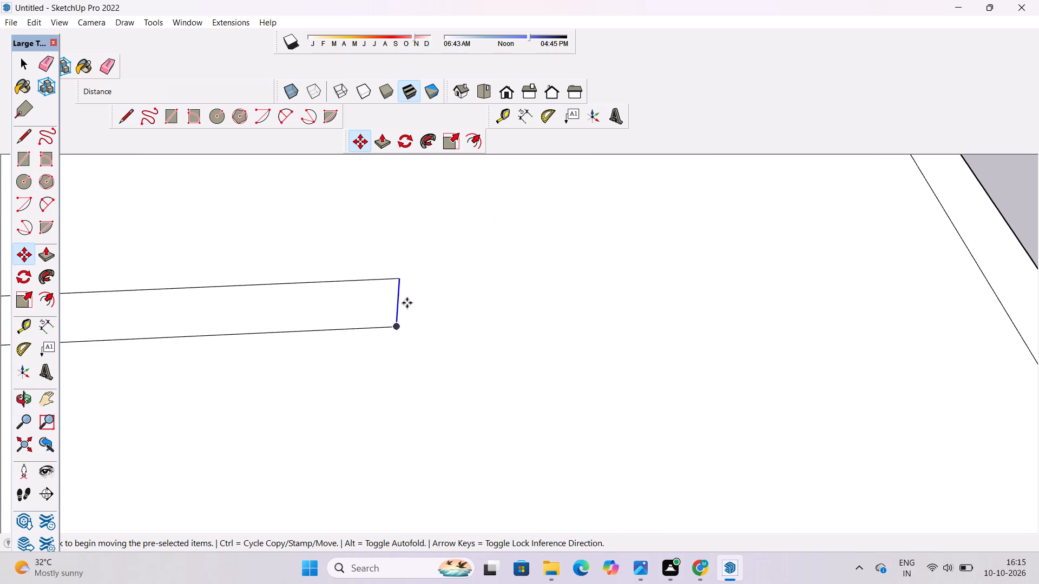
click(396, 298)
scroll(396, 298, down, 12)
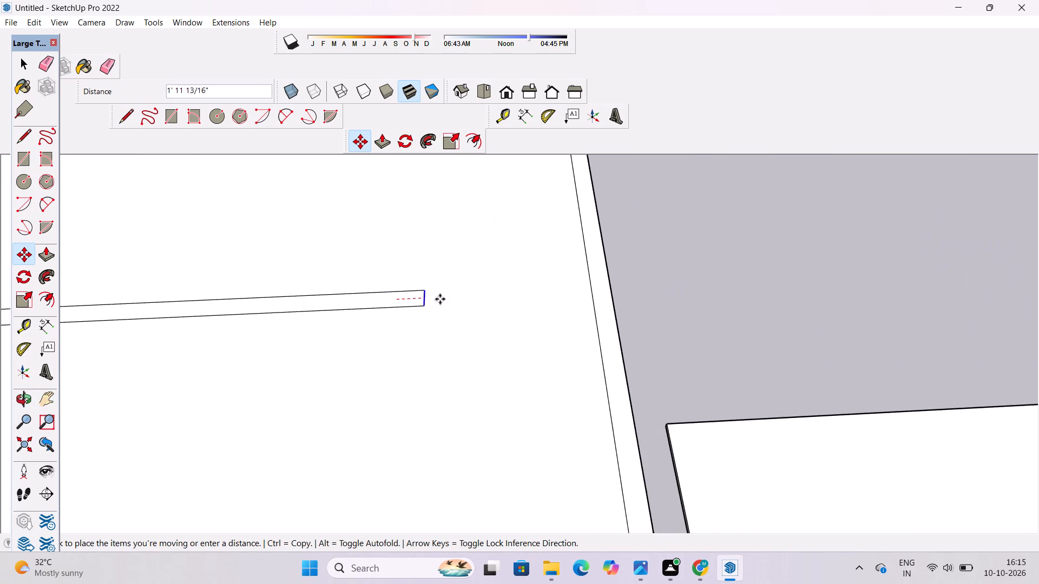
scroll(442, 300, down, 3)
scroll(479, 300, up, 3)
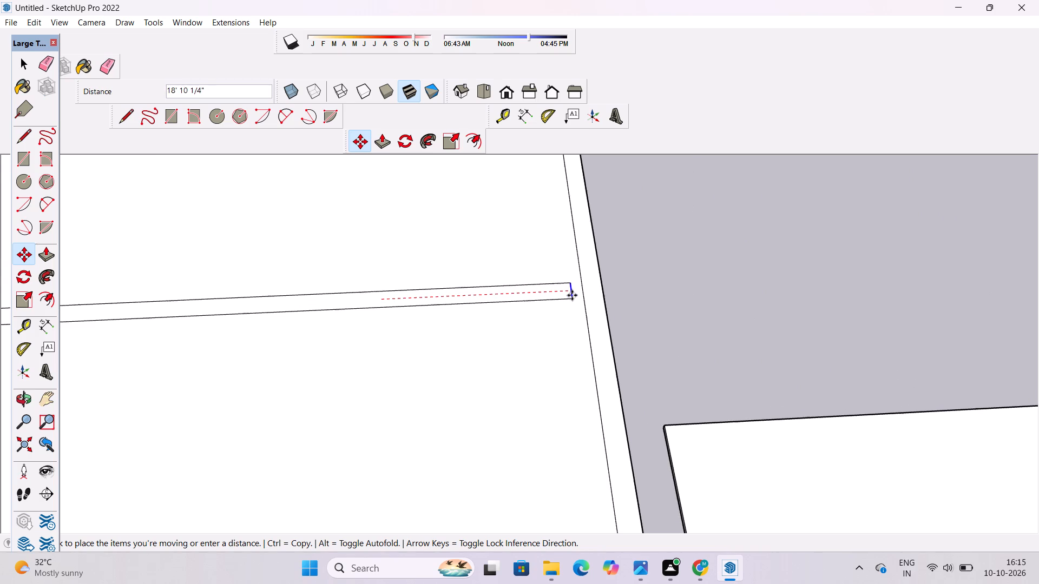
click(582, 290)
key(space)
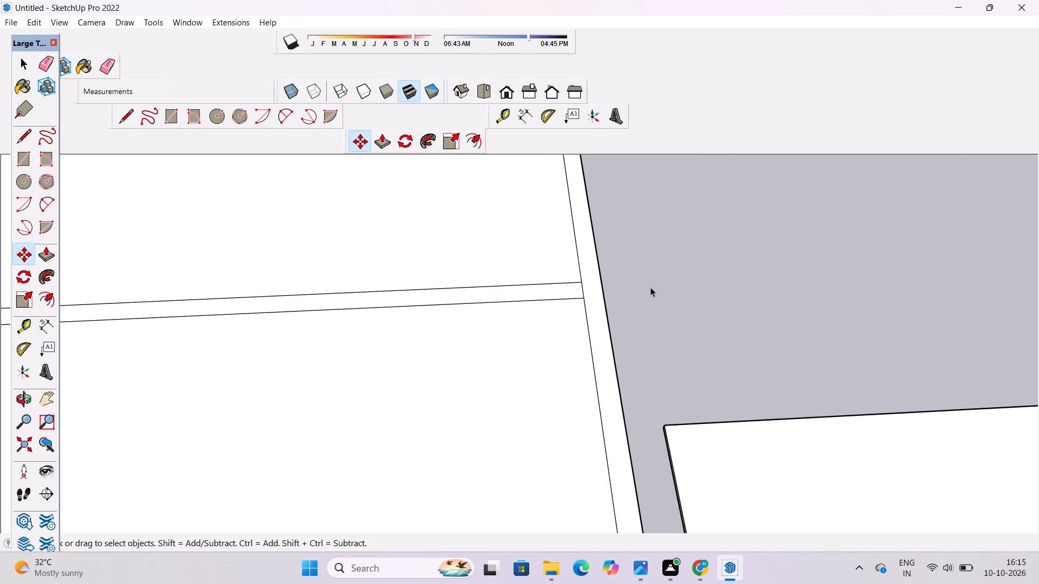
click(650, 287)
Erase the dashed guide line running past the ends of the extended slabs.
key(o)
scroll(513, 244, down, 10)
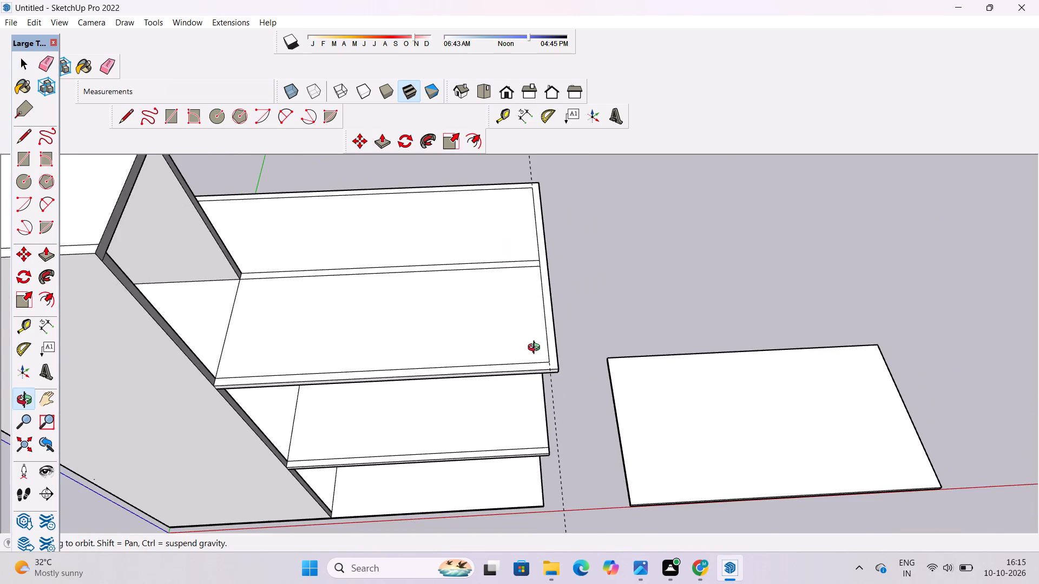
drag(536, 351, 543, 208)
drag(542, 306, 542, 326)
drag(542, 326, 503, 352)
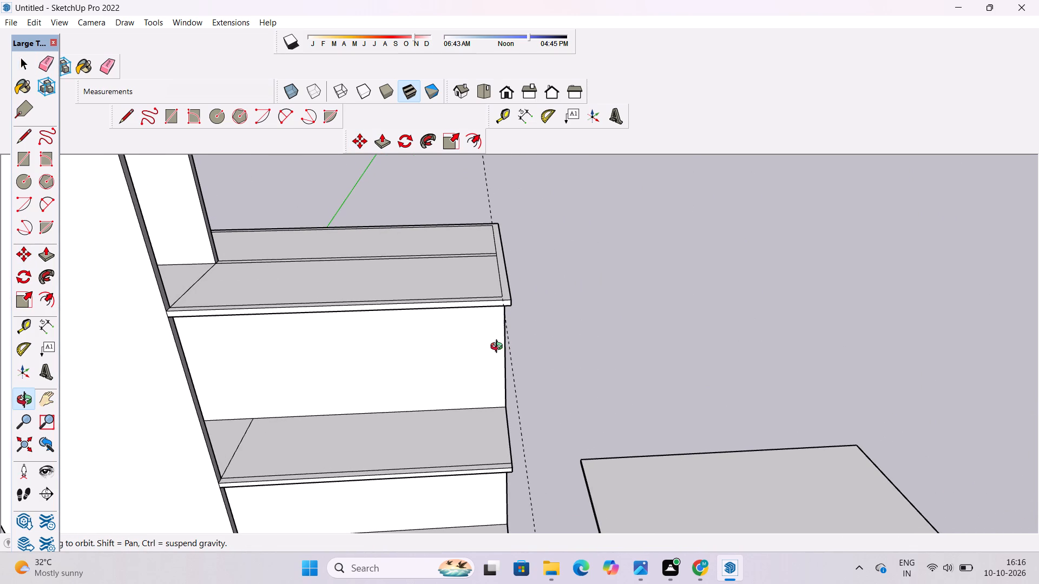
key(e)
click(513, 375)
key(space)
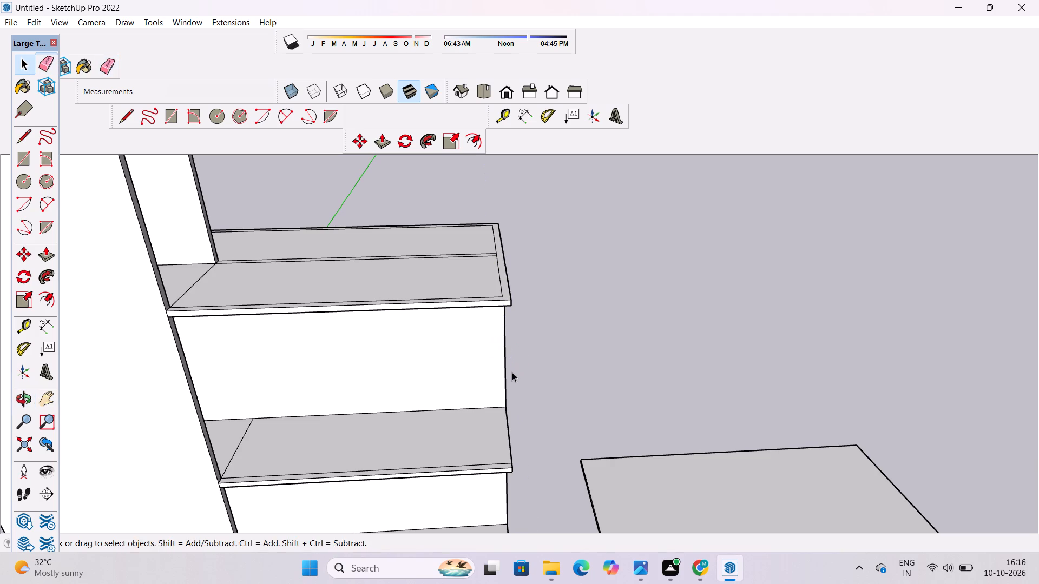
Examine the extended building mass from the front, from below and from its open end.
key(o)
scroll(486, 316, down, 4)
shift+drag(486, 310, 483, 333)
drag(475, 345, 475, 327)
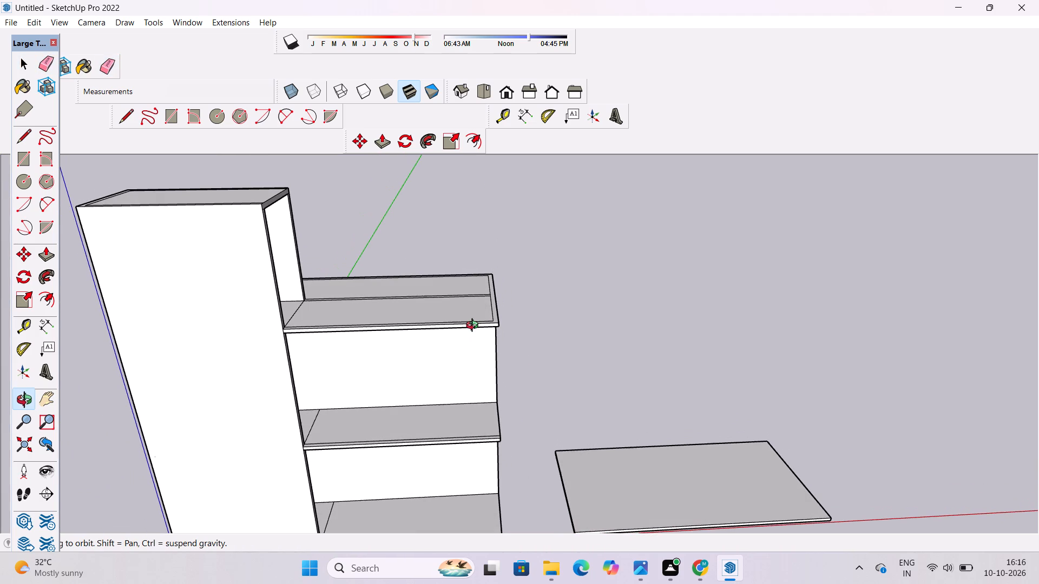
scroll(475, 327, down, 2)
shift+drag(471, 361, 474, 316)
drag(473, 353, 473, 304)
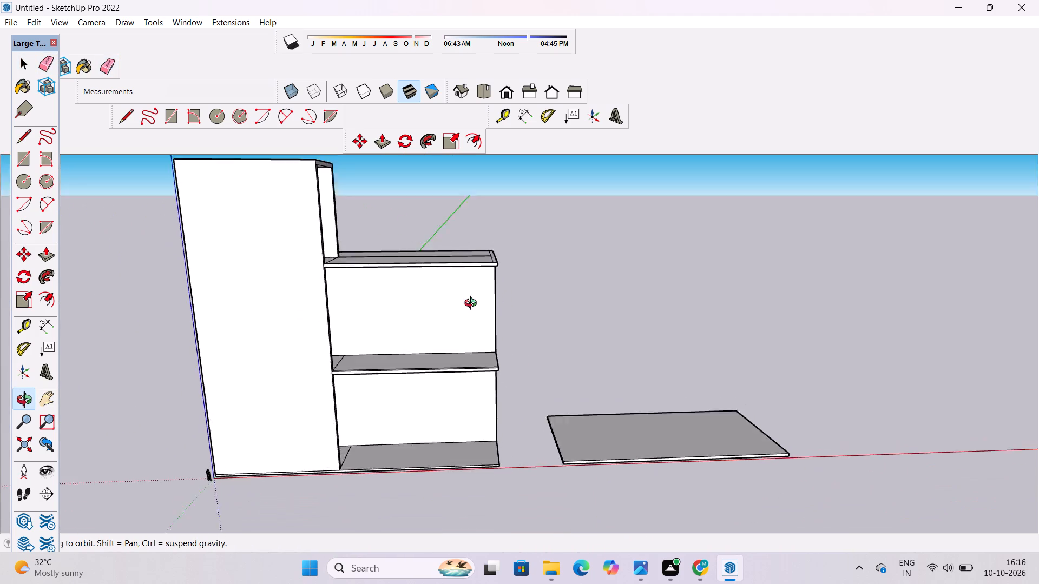
drag(473, 304, 473, 295)
scroll(473, 295, down, 4)
shift+drag(473, 295, 487, 347)
drag(472, 373, 446, 265)
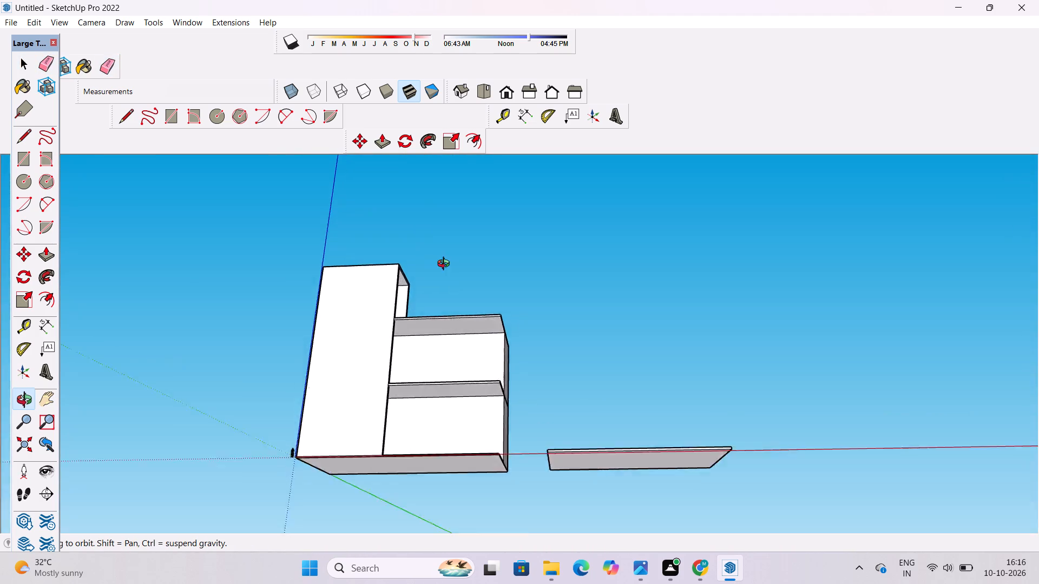
drag(446, 265, 499, 399)
scroll(488, 387, up, 4)
drag(455, 447, 454, 405)
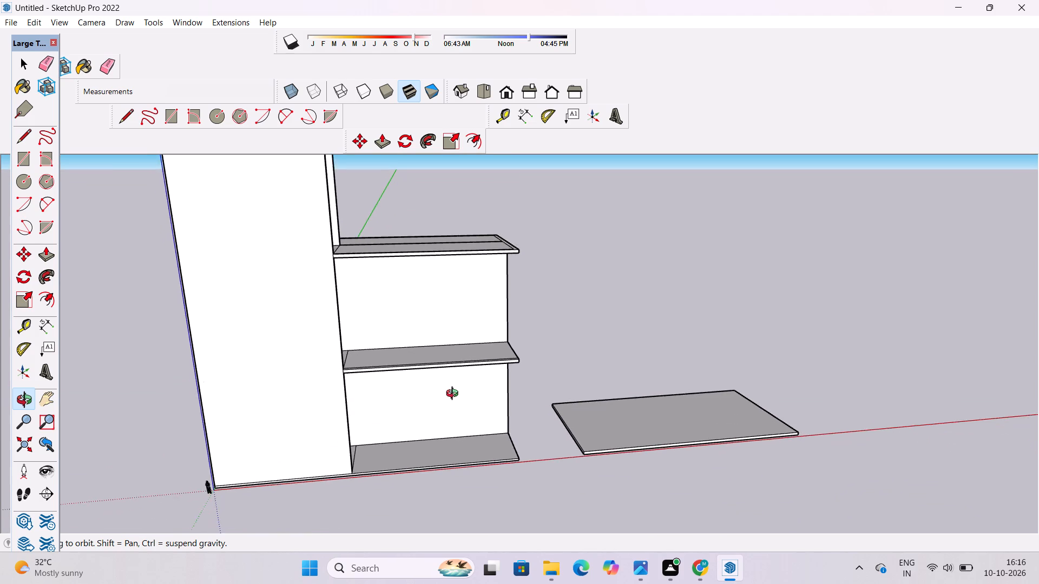
drag(455, 395, 182, 464)
drag(366, 388, 390, 385)
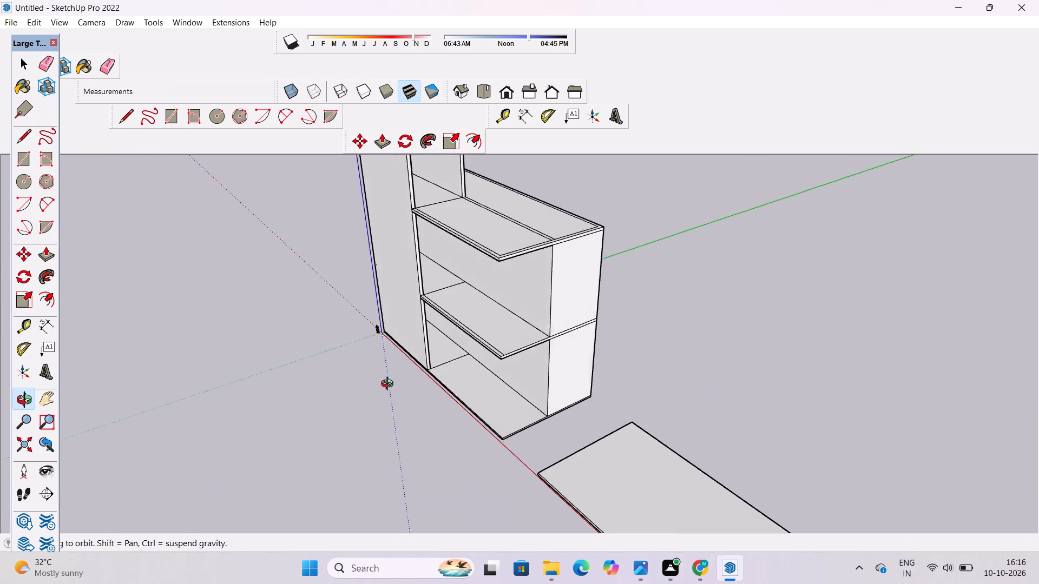
drag(390, 385, 488, 373)
scroll(496, 360, down, 2)
shift+drag(410, 387, 416, 408)
drag(426, 429, 515, 312)
drag(515, 381, 487, 373)
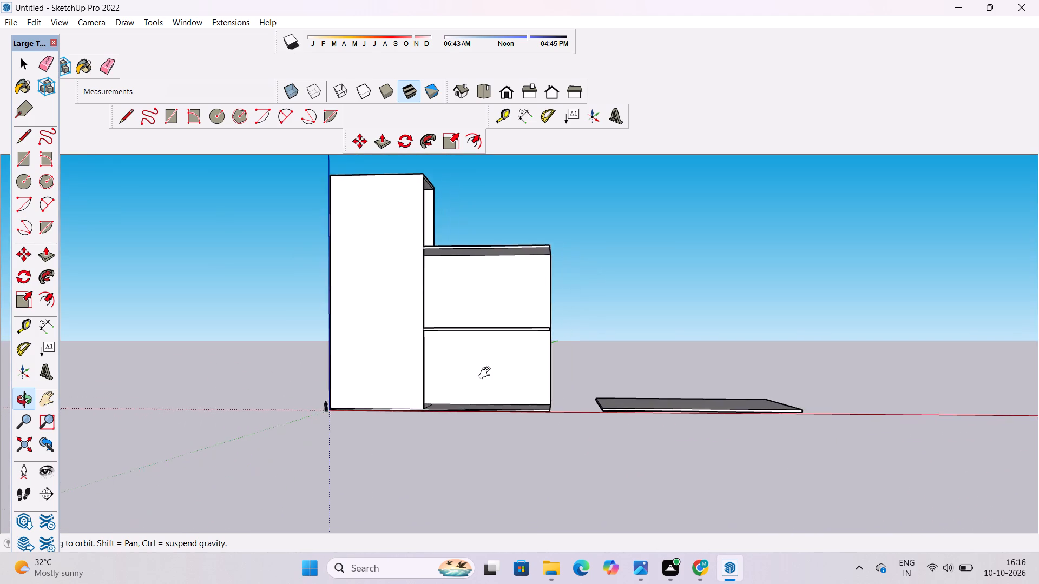
drag(487, 373, 485, 373)
drag(484, 374, 534, 416)
Draw a door-like rectangle about 24' wide by 34' high on the extension's ground-storey rear wall, rising from the floor slab.
scroll(505, 413, up, 6)
shift+drag(491, 402, 491, 427)
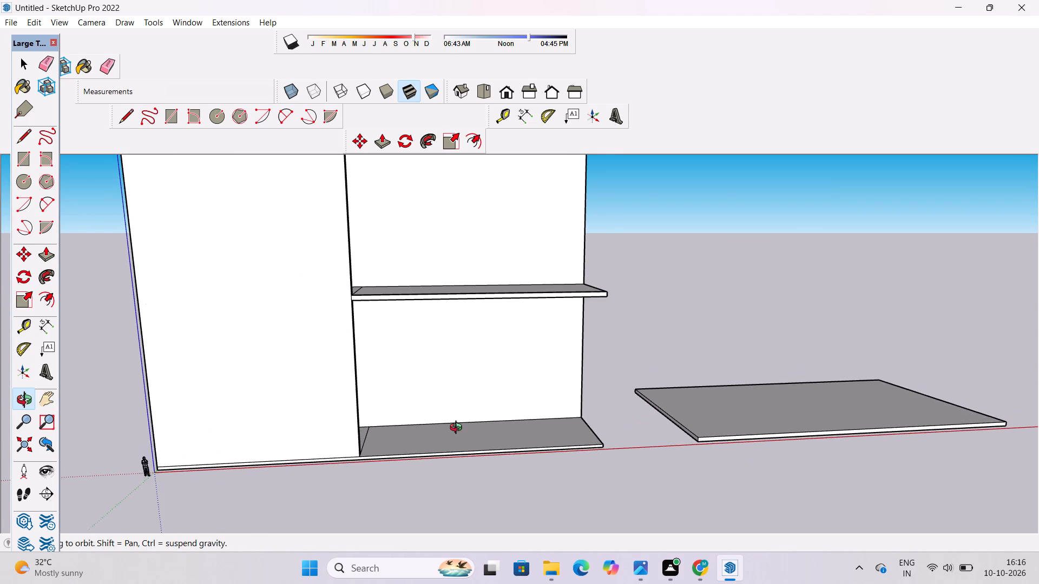
scroll(458, 429, up, 2)
drag(456, 420, 457, 442)
shift+scroll(457, 442, up, 2)
shift+drag(457, 440, 462, 451)
shift+click(462, 452)
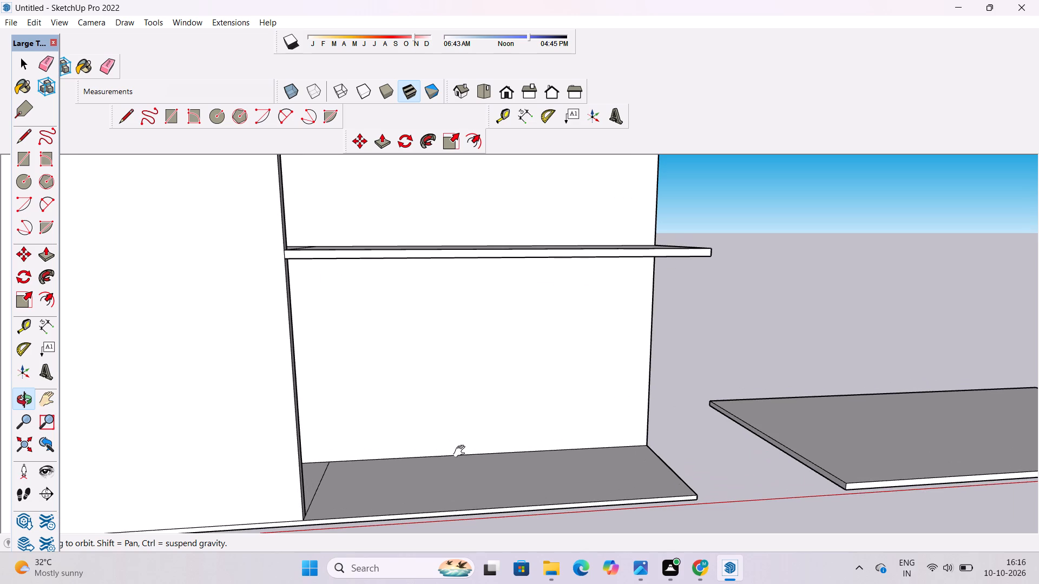
click(463, 452)
shift+drag(437, 447, 462, 460)
drag(504, 467, 461, 464)
scroll(442, 466, up, 3)
shift+drag(433, 464, 437, 487)
shift+drag(437, 487, 452, 474)
drag(451, 474, 475, 457)
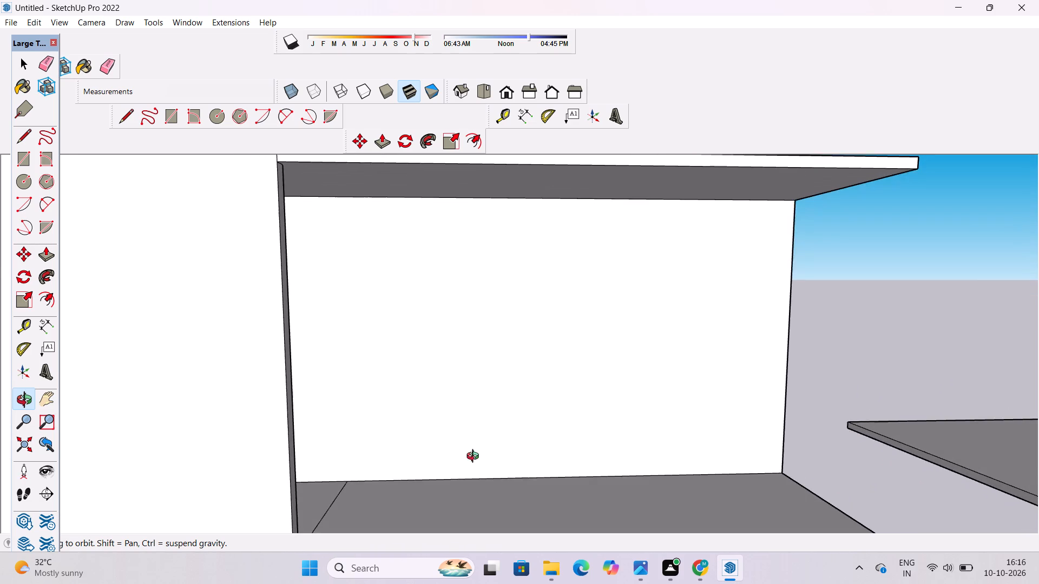
drag(475, 457, 468, 458)
shift+scroll(461, 450, down, 4)
shift+click(455, 450)
key(r)
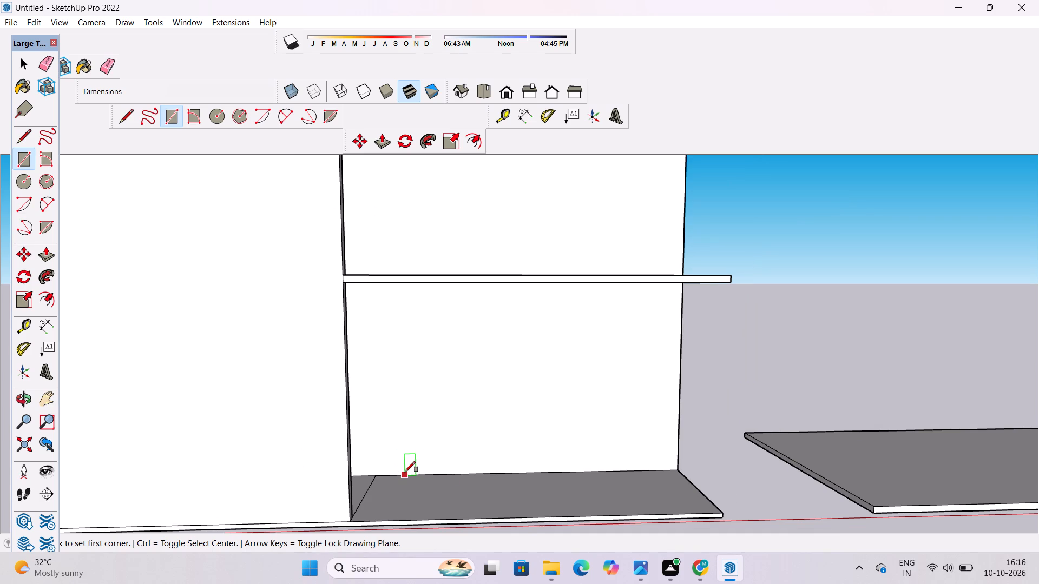
scroll(408, 472, up, 3)
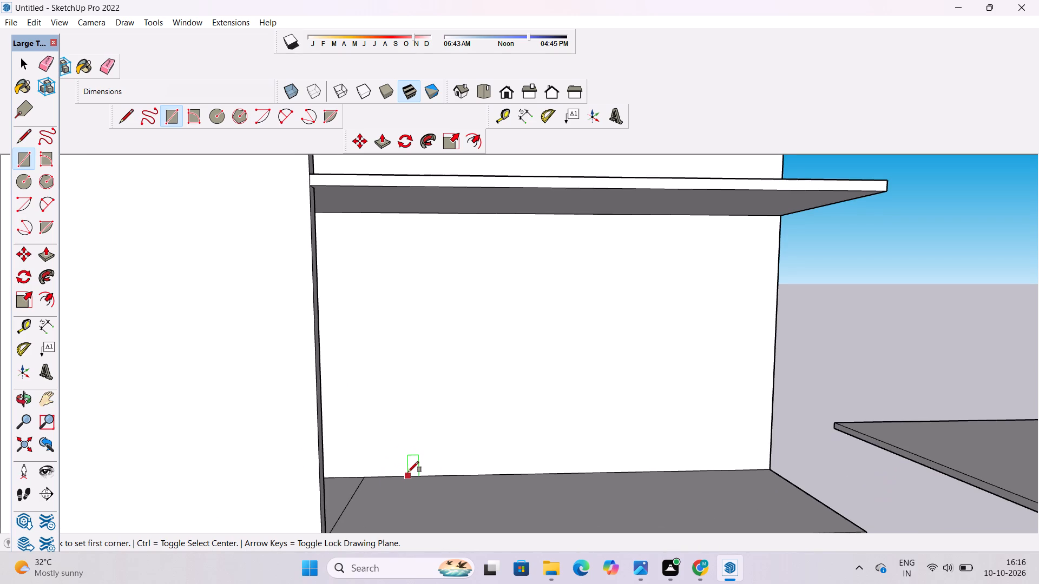
click(408, 473)
scroll(408, 473, down, 5)
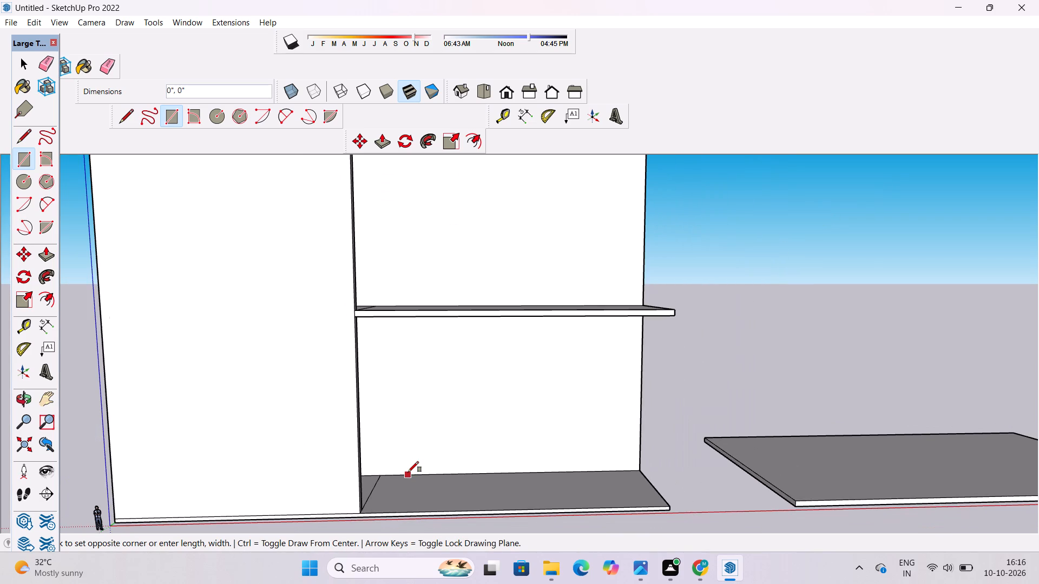
scroll(408, 472, down, 2)
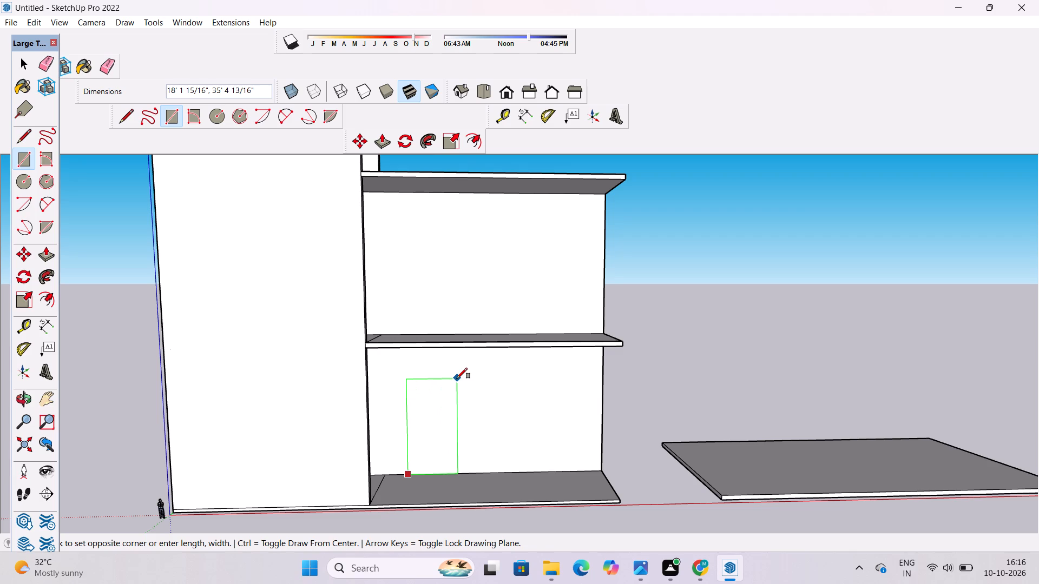
scroll(469, 382, up, 1)
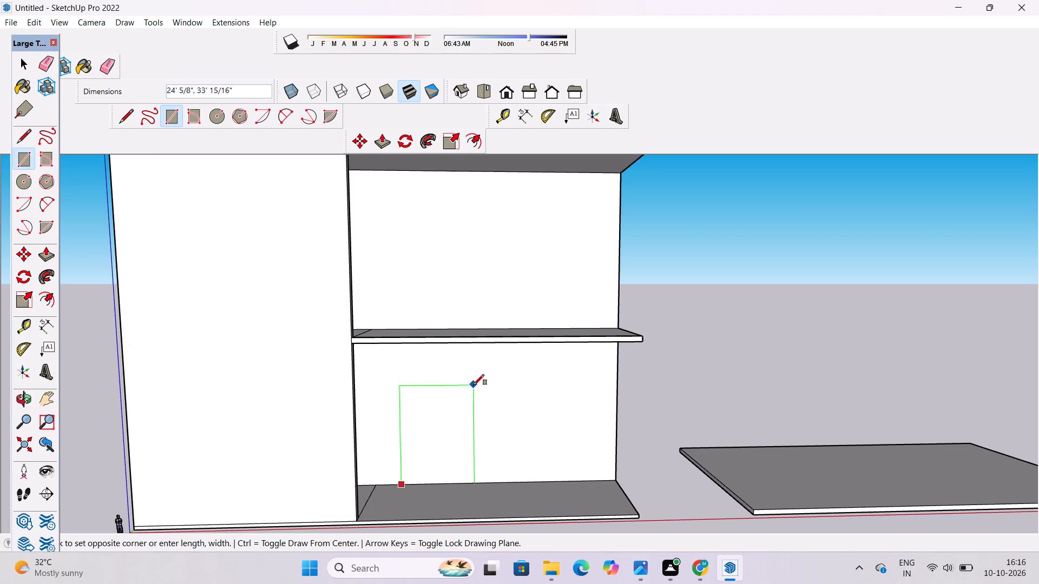
click(474, 382)
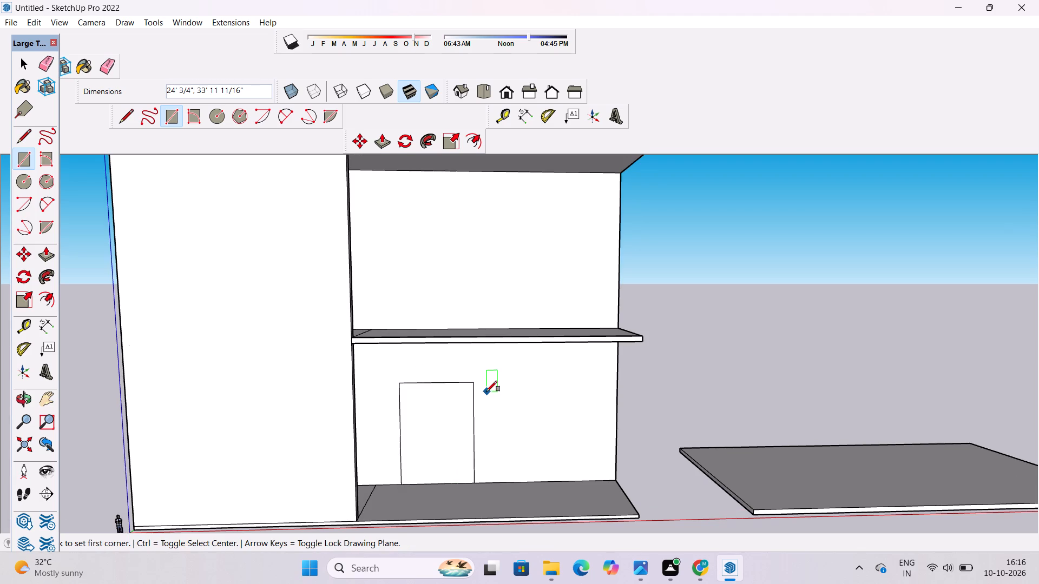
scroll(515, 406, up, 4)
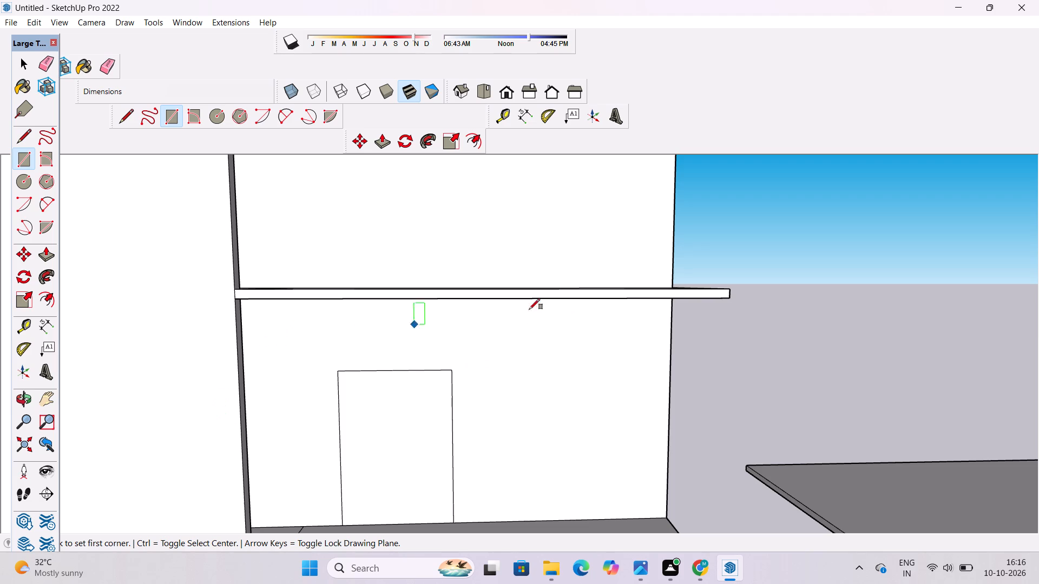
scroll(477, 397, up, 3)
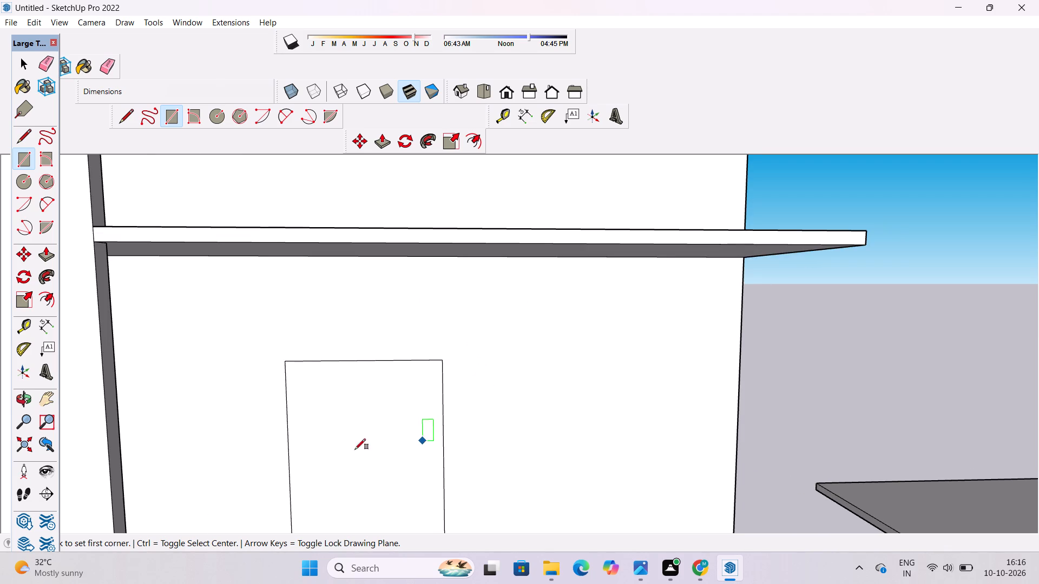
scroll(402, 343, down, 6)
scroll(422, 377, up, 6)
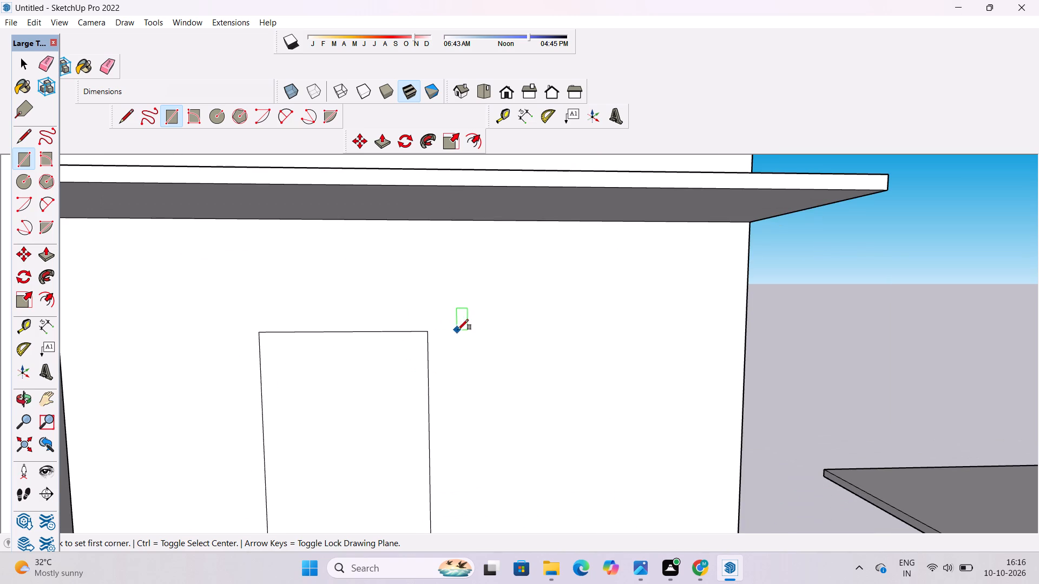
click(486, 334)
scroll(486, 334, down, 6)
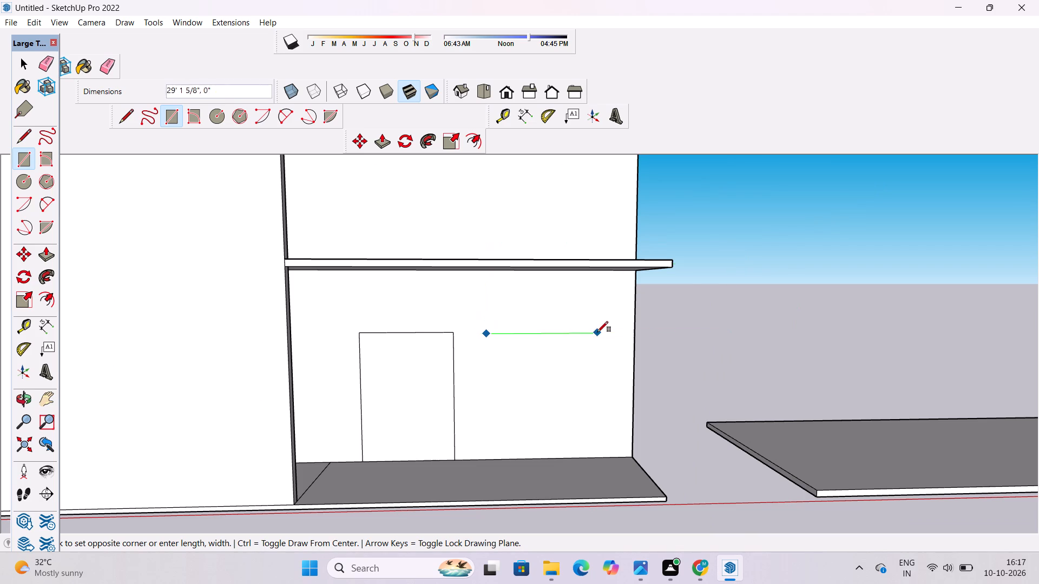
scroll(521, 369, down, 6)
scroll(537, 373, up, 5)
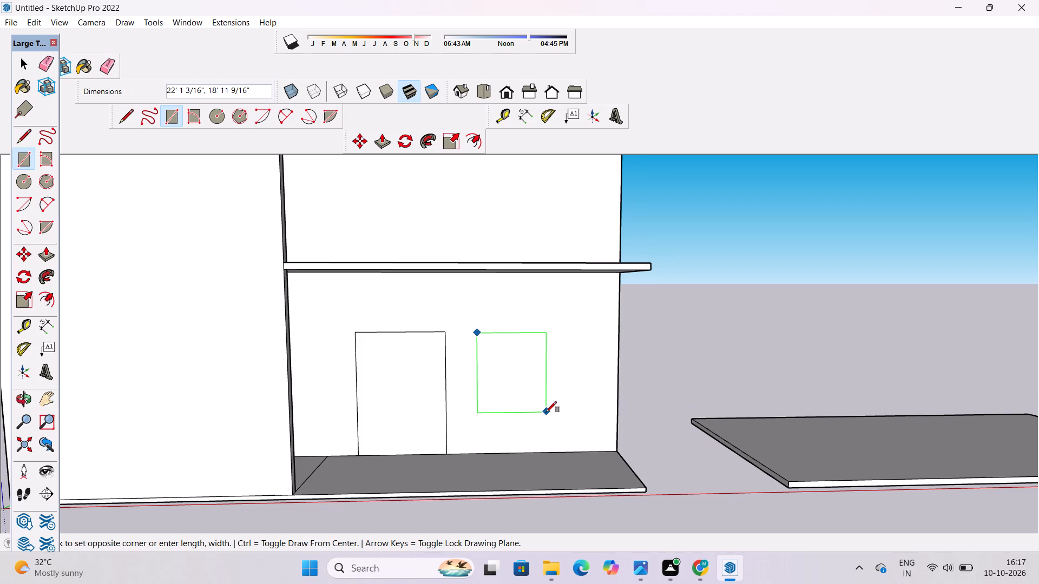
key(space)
Draw another rectangle on the extension's ground-storey rear wall, near the door outline.
key(r)
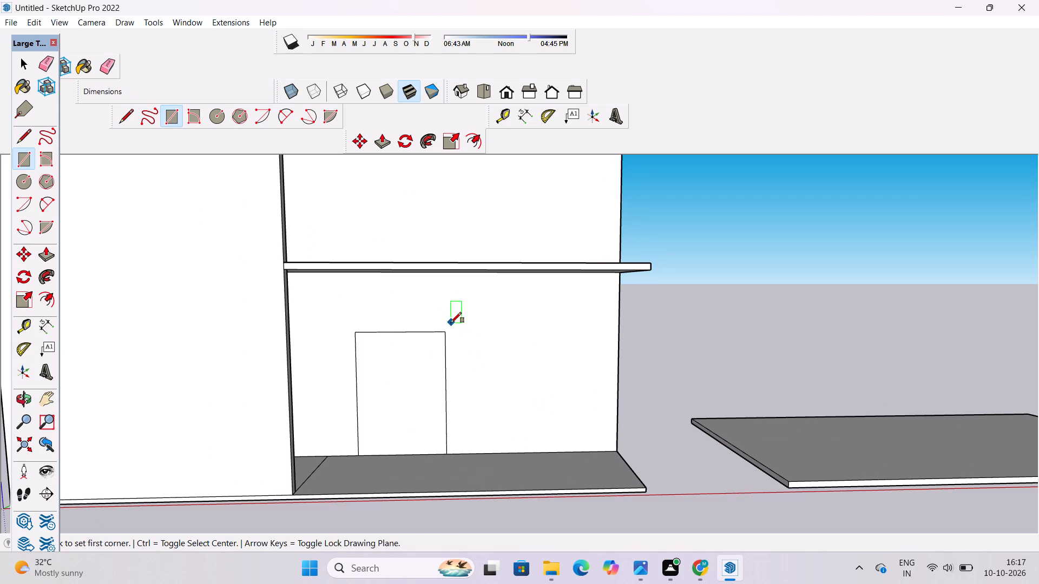
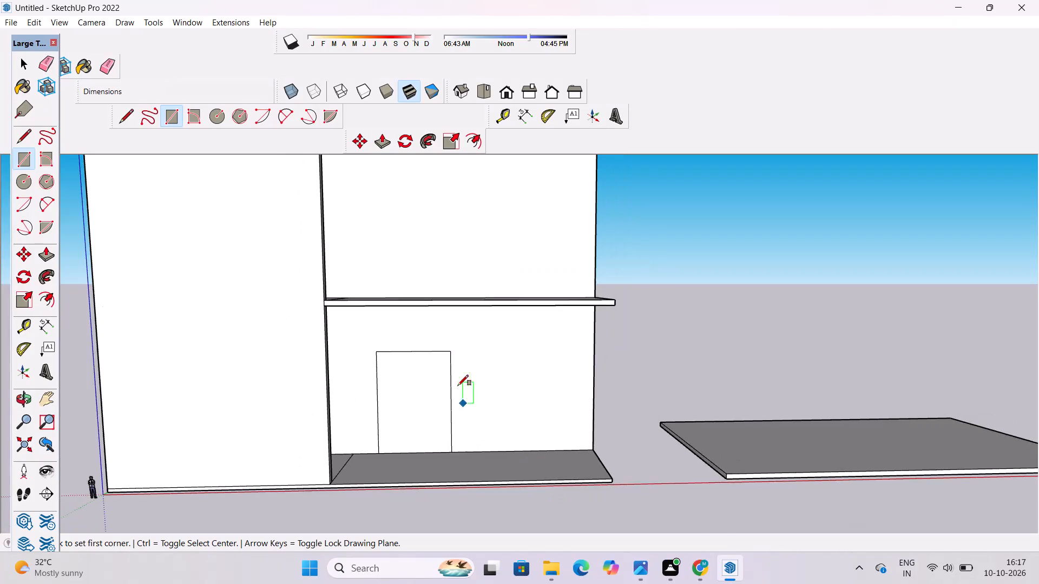
Draw a window rectangle about 19' 10" wide by 25' 6" high on the rear wall, beside the door outline.
scroll(457, 379, up, 9)
scroll(449, 366, down, 3)
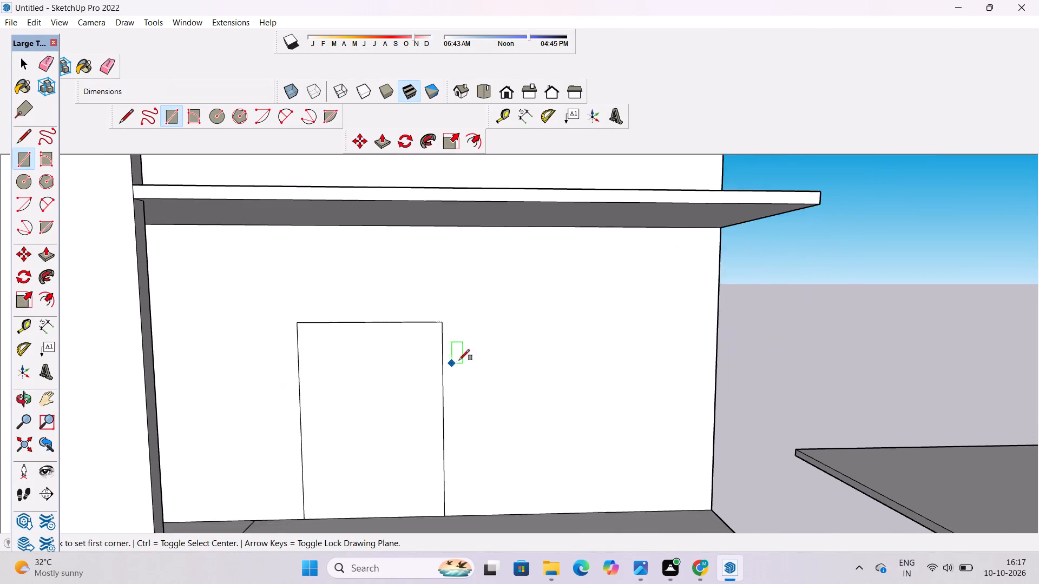
scroll(471, 353, up, 4)
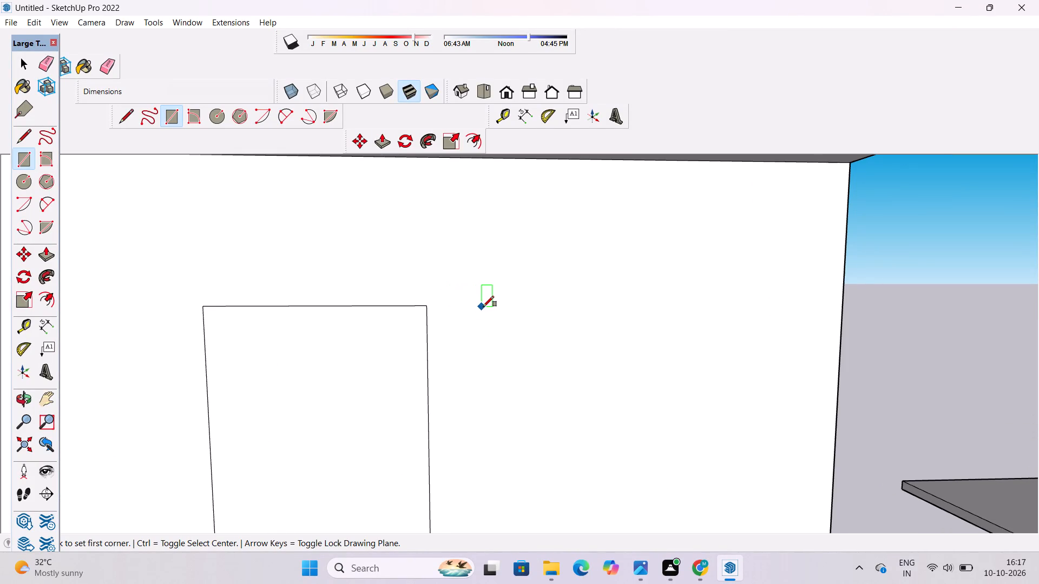
click(488, 308)
scroll(493, 309, down, 5)
scroll(492, 297, up, 5)
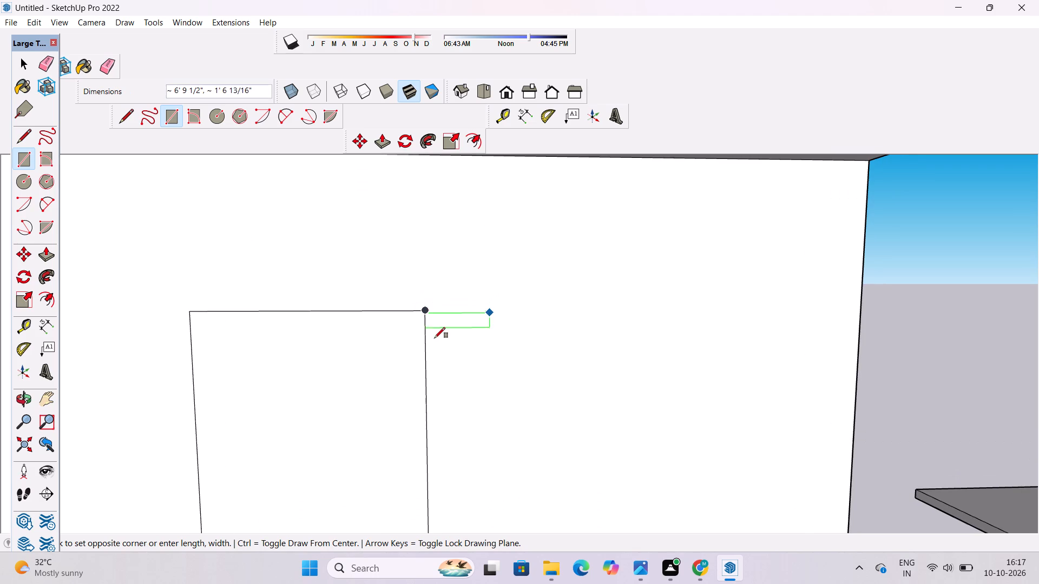
scroll(438, 344, down, 4)
scroll(564, 415, down, 4)
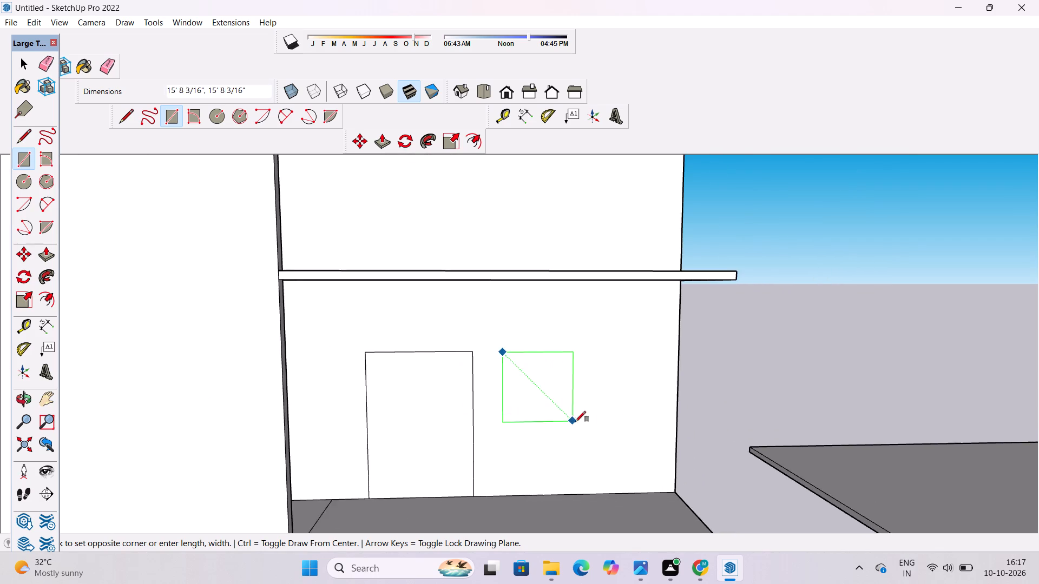
scroll(583, 427, down, 2)
scroll(590, 434, up, 1)
scroll(597, 439, down, 1)
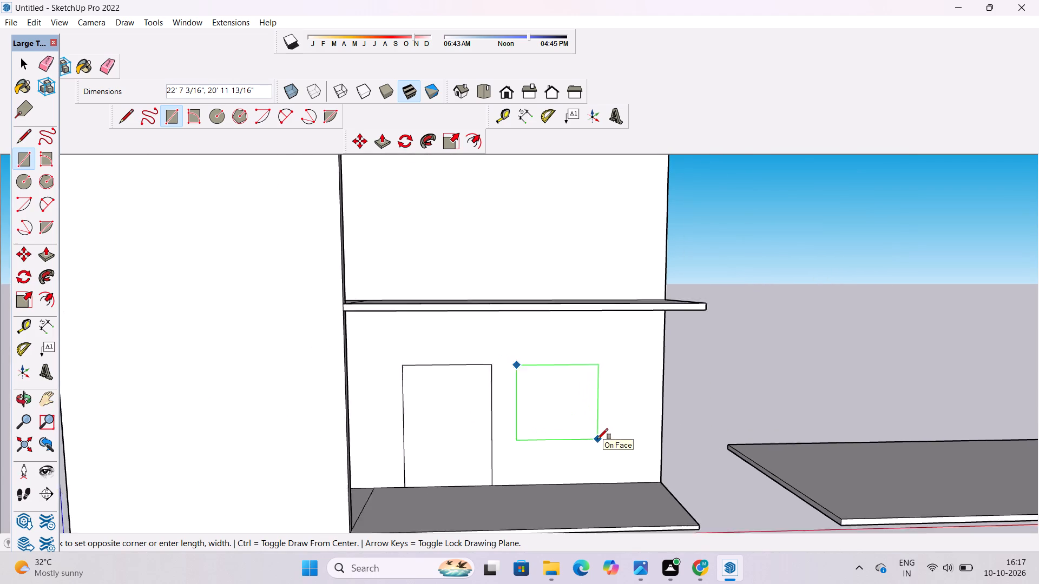
scroll(597, 439, down, 1)
scroll(606, 468, up, 4)
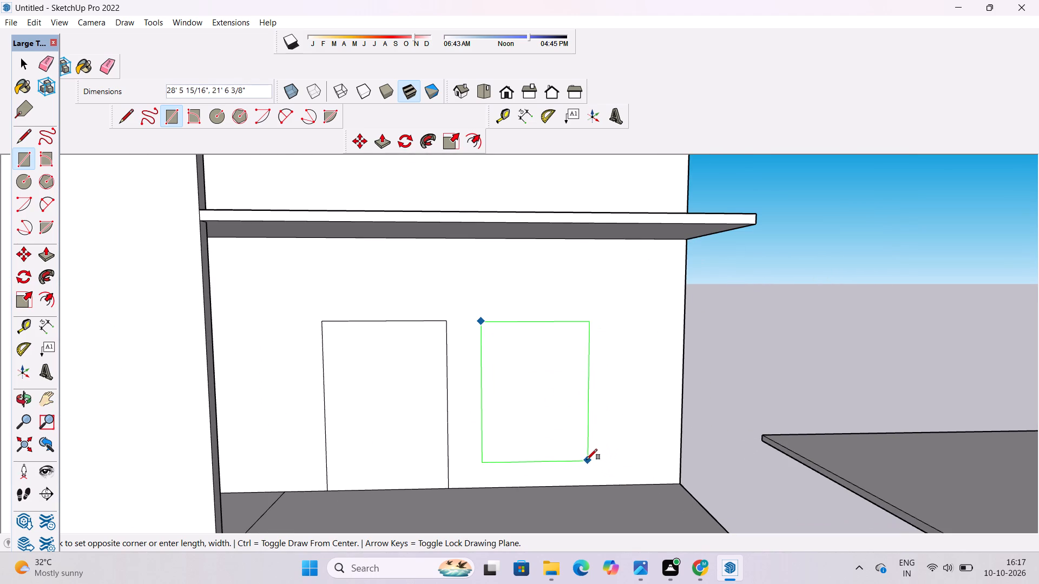
click(580, 447)
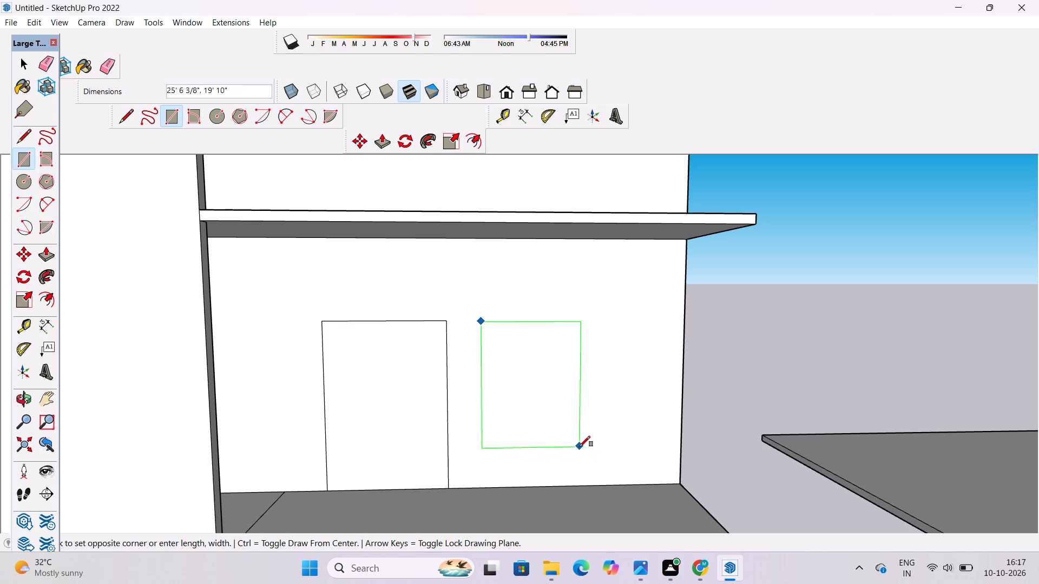
Move the window rectangle horizontally along the wall, farther away from the door outline.
key(space)
double_click(537, 416)
key(m)
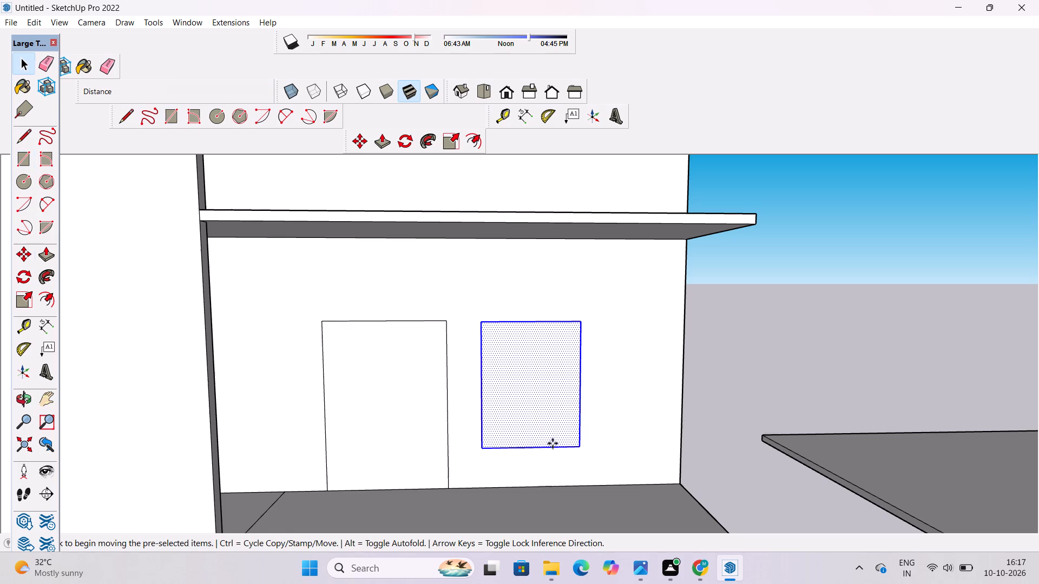
click(580, 446)
click(602, 442)
key(space)
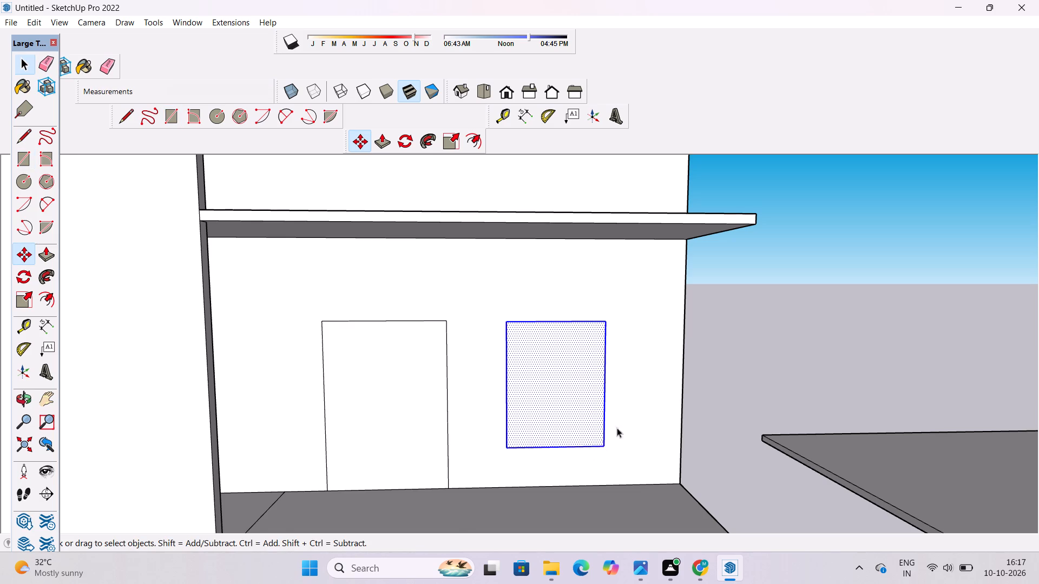
click(702, 379)
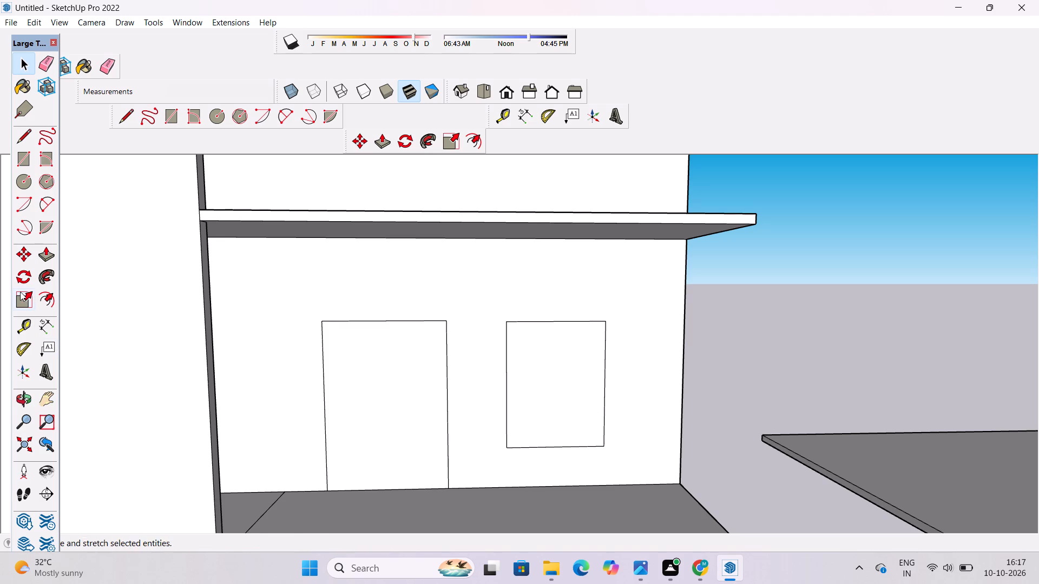
Offset the window outline inward by 1' to form its frame.
click(45, 300)
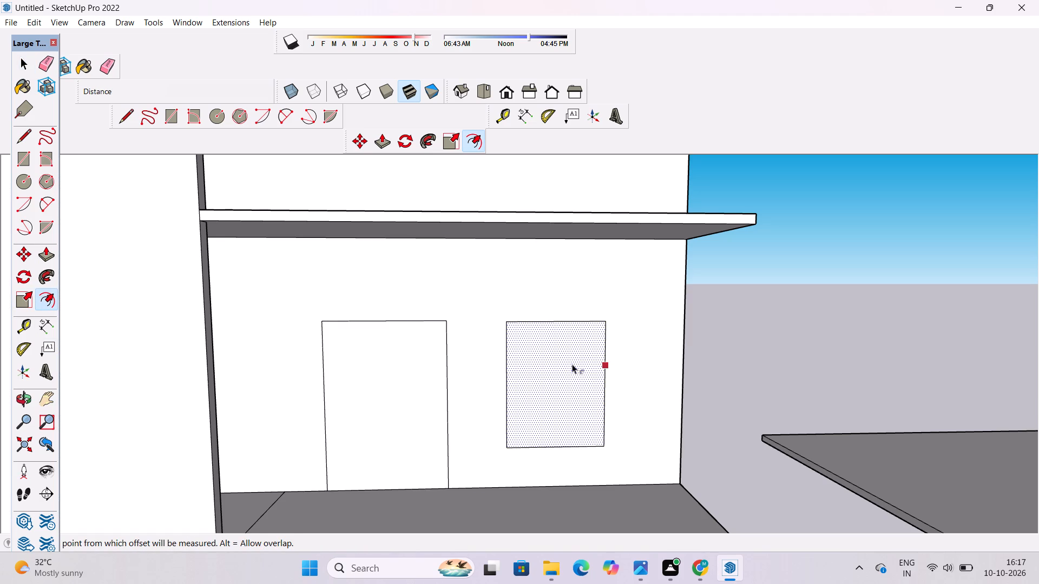
click(568, 333)
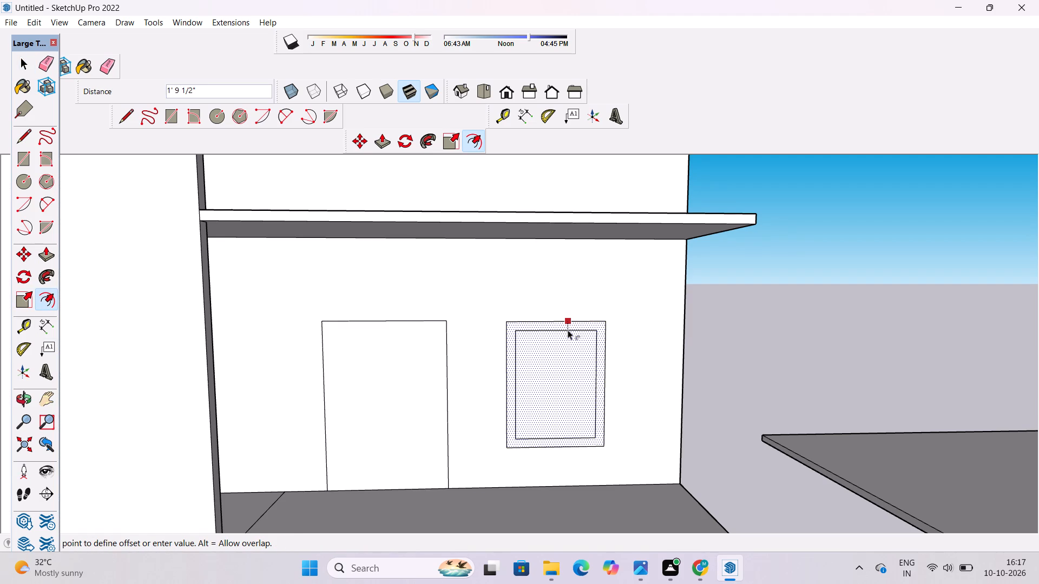
text(1')
key(Return)
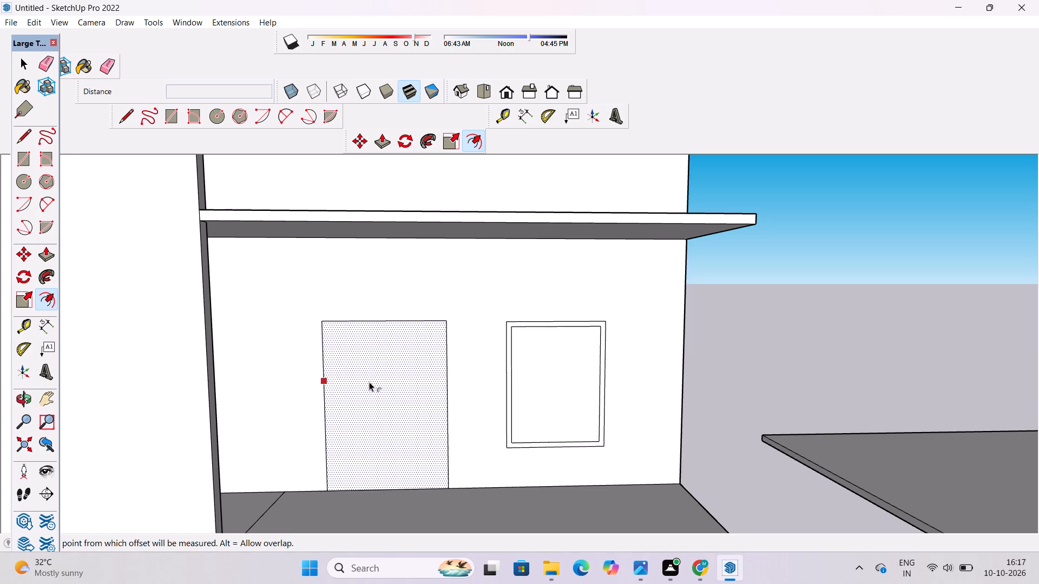
Offset the door outline inward by about 1' 3", using the inner corner of the window frame as reference.
click(392, 328)
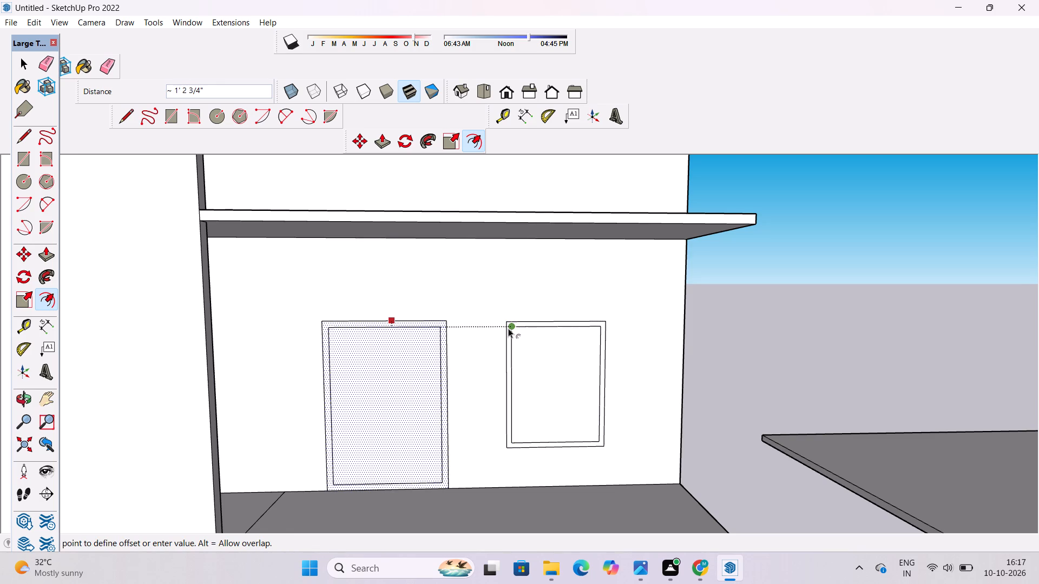
click(509, 330)
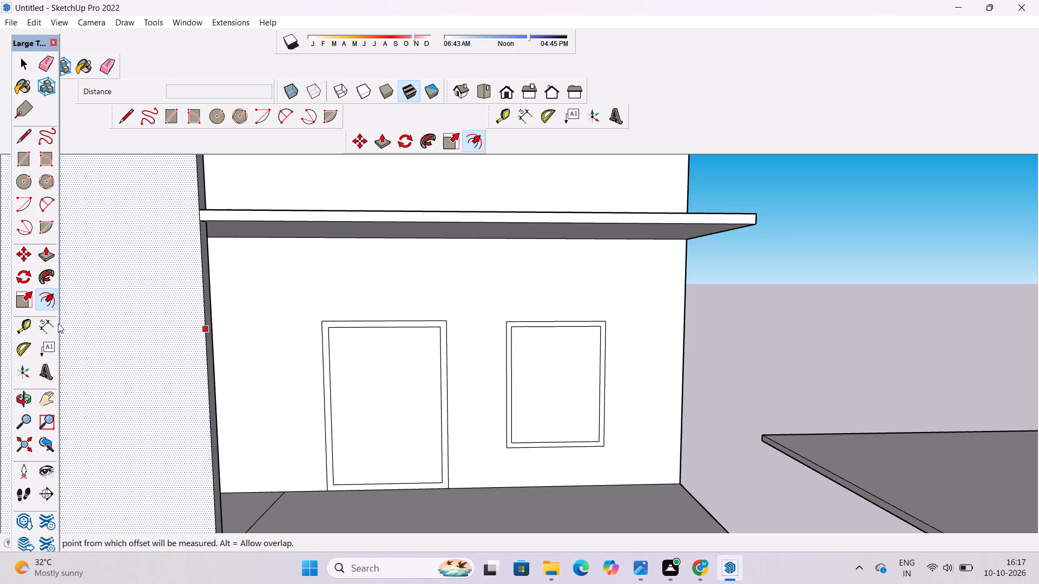
key(space)
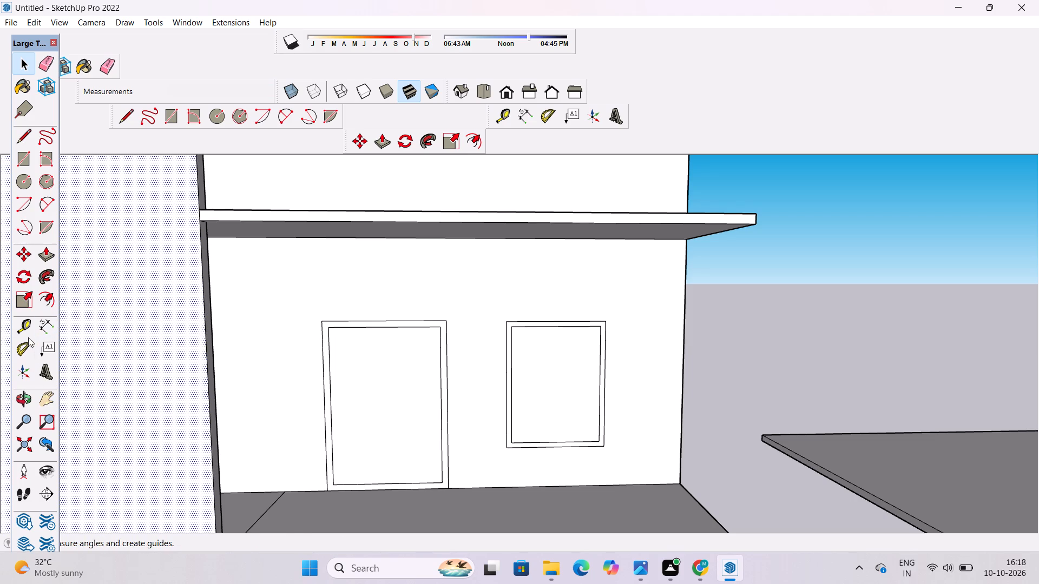
Place a vertical guide through the window's centre, 8' 11" from the inner frame edge nearest the door.
click(29, 322)
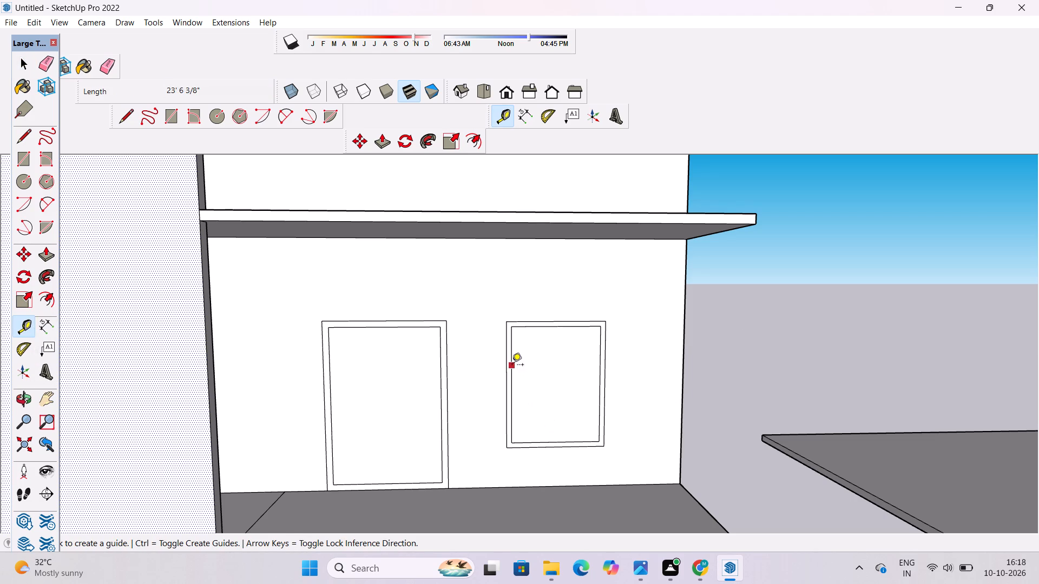
click(515, 386)
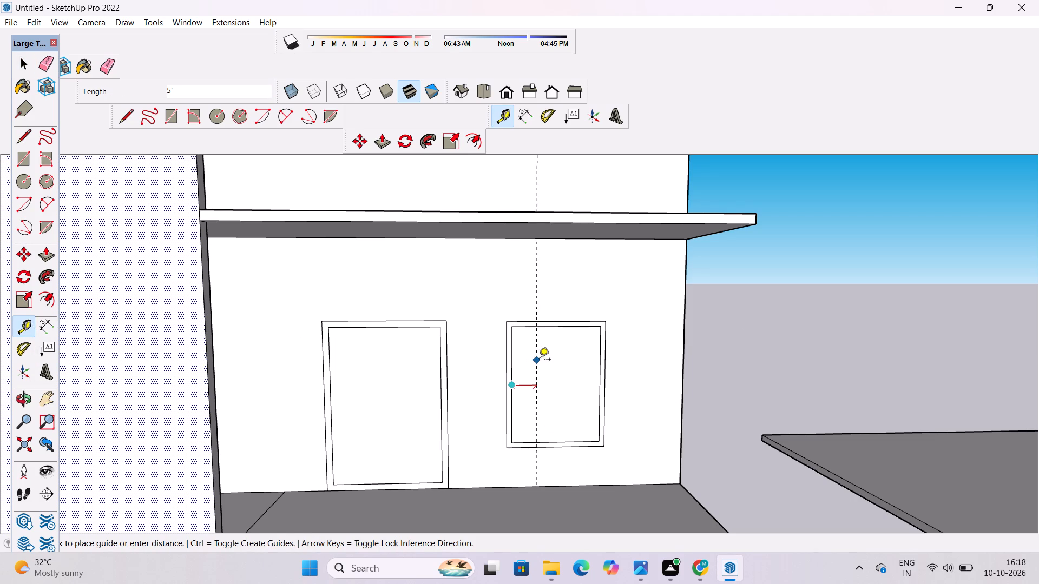
click(556, 329)
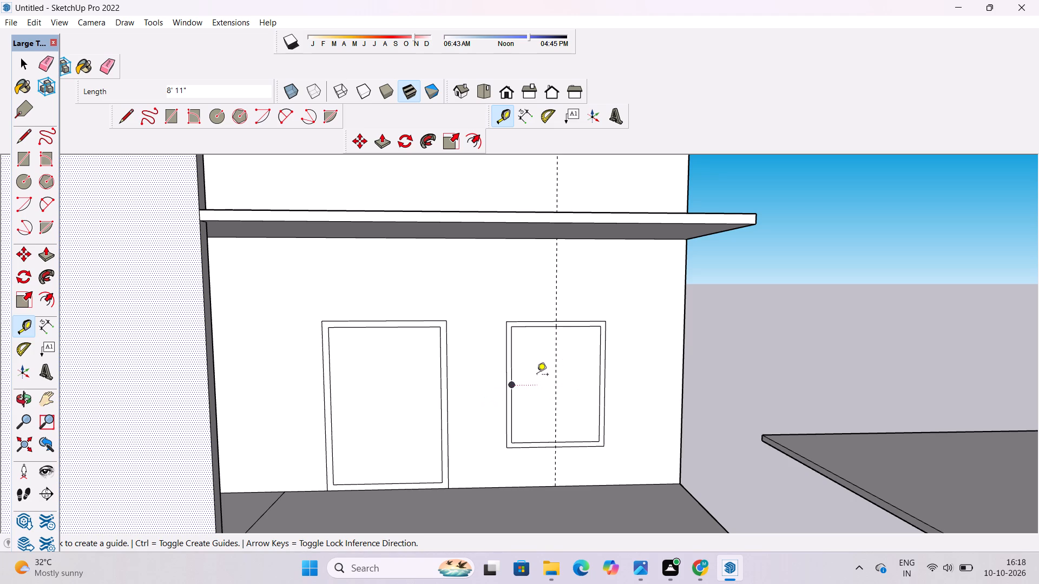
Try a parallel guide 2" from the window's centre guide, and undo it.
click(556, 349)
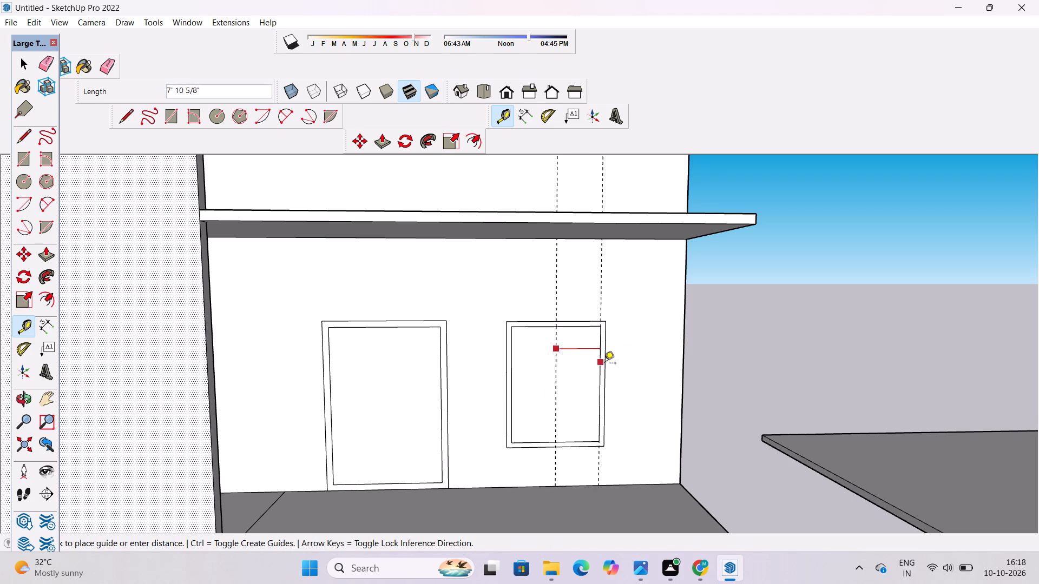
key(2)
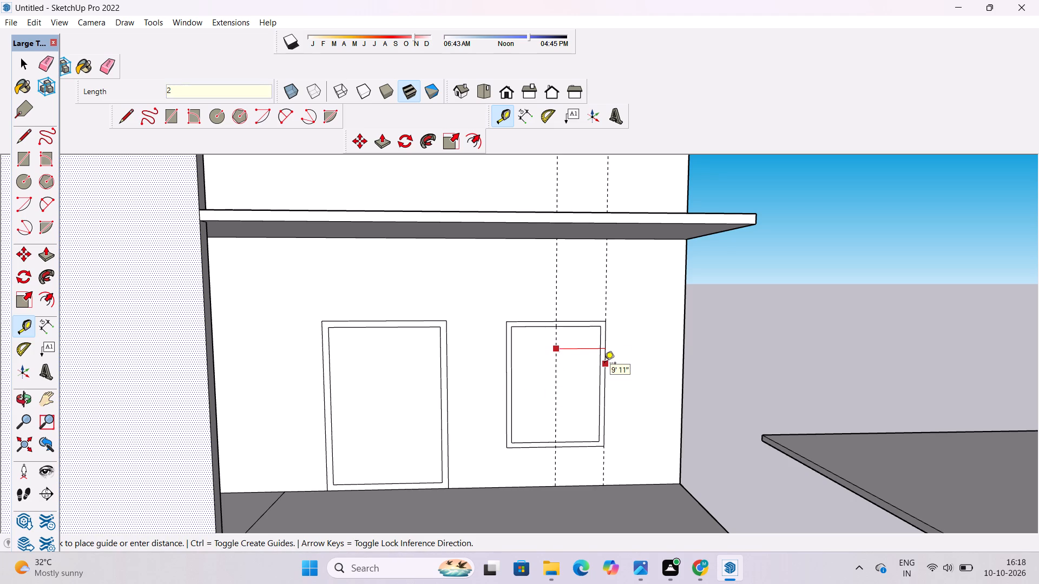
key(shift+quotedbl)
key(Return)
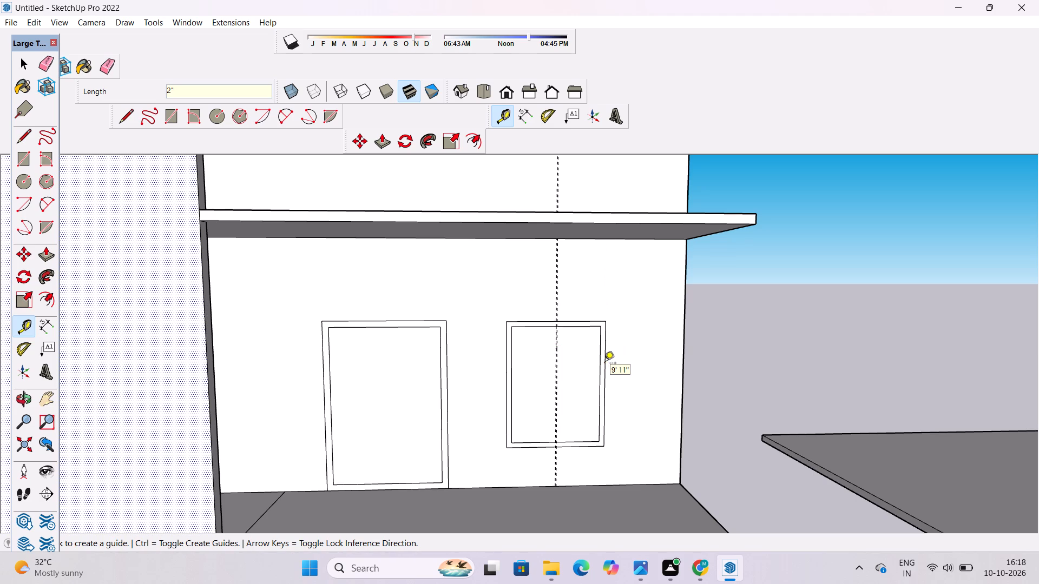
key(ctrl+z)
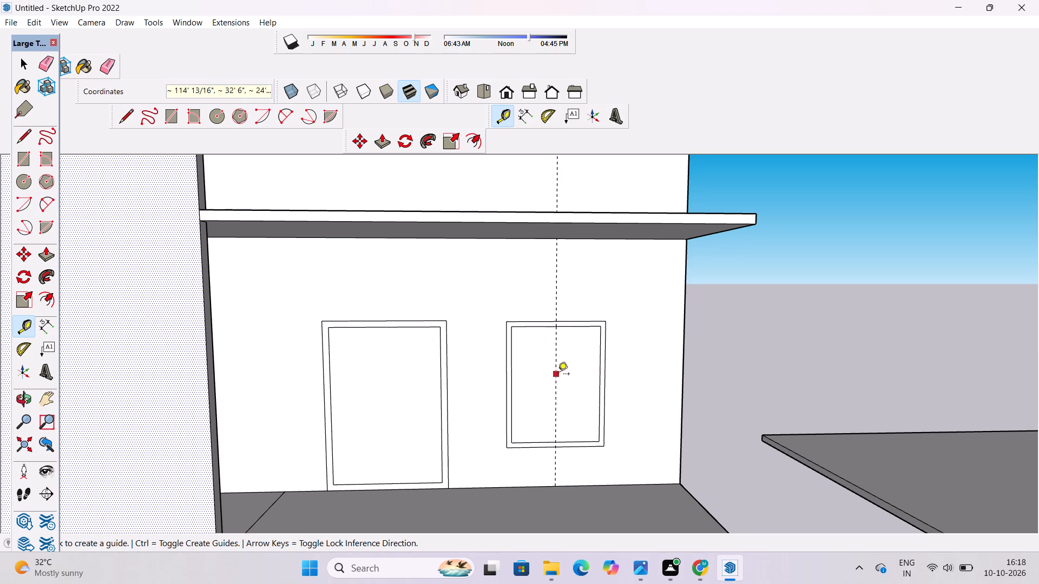
Place two vertical guides, one 3" to each side of the window's centre guide.
click(557, 368)
text(3")
key(Return)
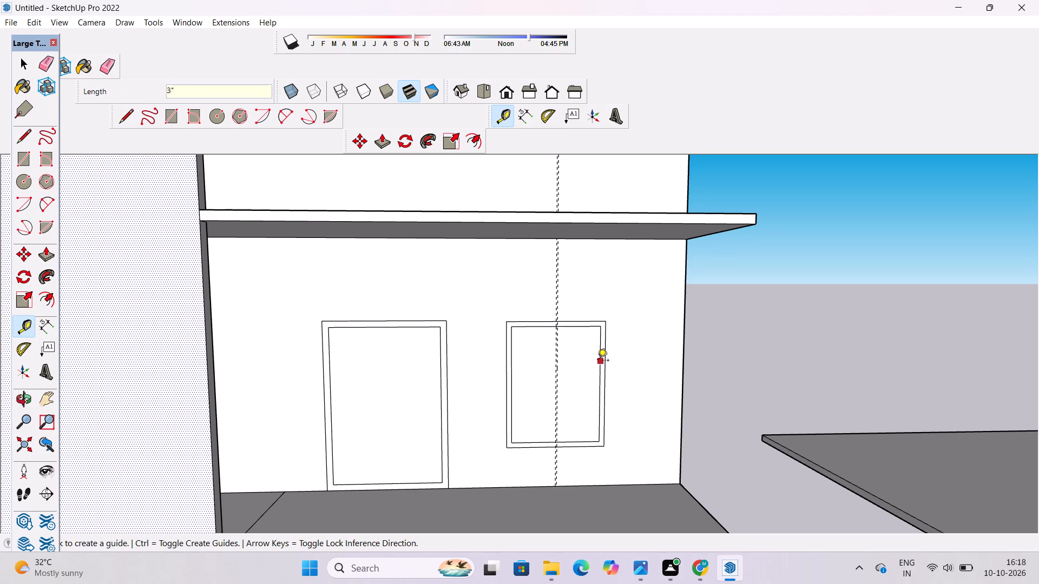
scroll(586, 348, up, 16)
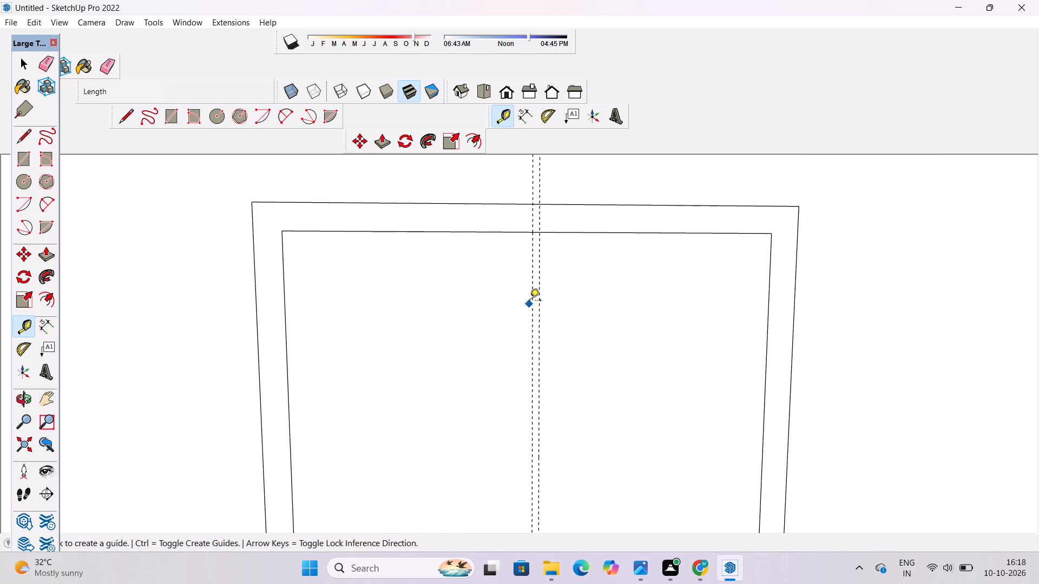
click(532, 291)
key(3)
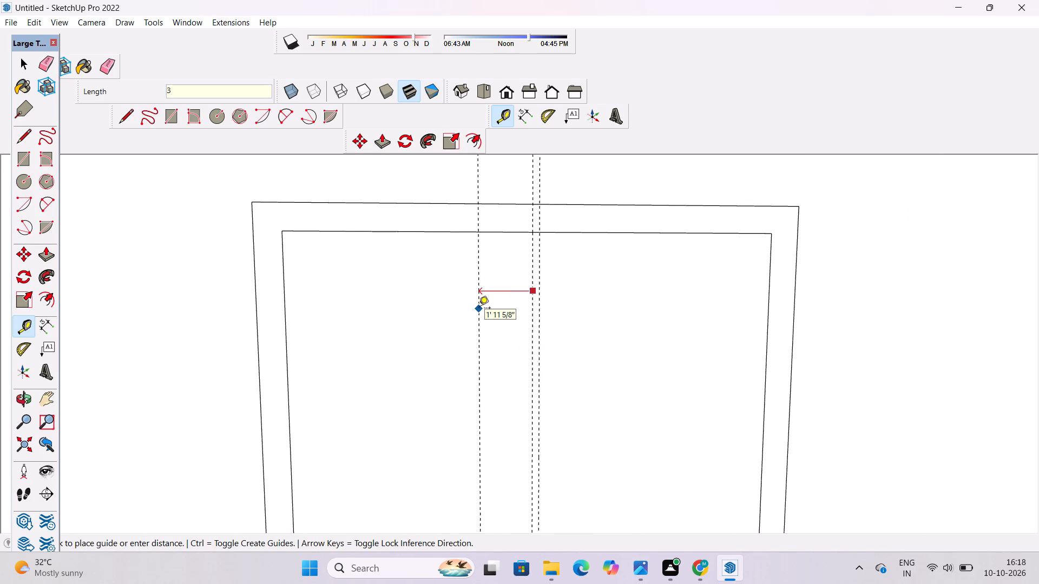
key(shift+quotedbl)
key(Return)
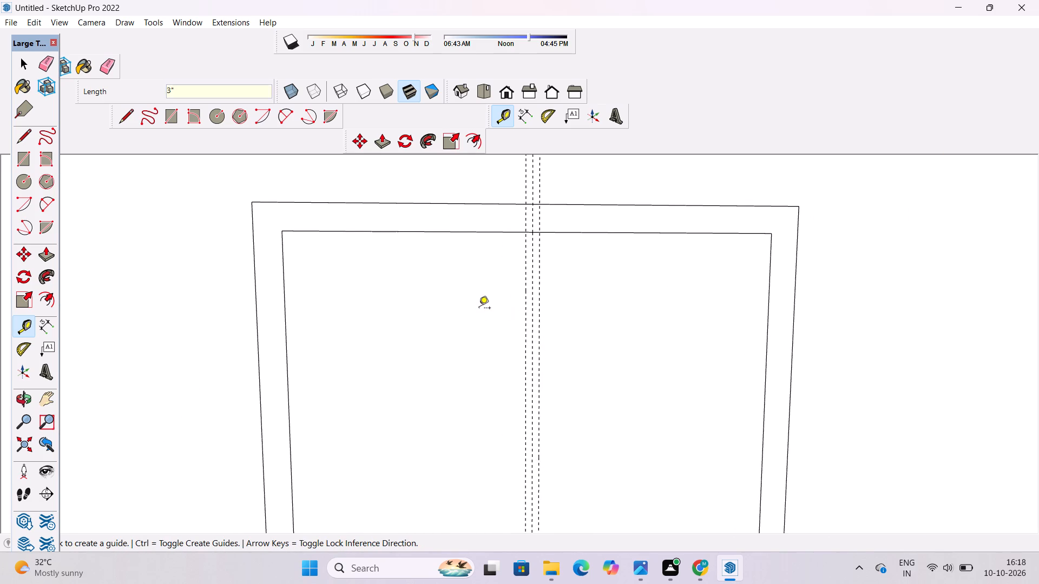
Draw a 6" by 23' 6 3/8" mullion rectangle between the outer guides, spanning the window's inner frame from top to bottom.
scroll(459, 313, down, 10)
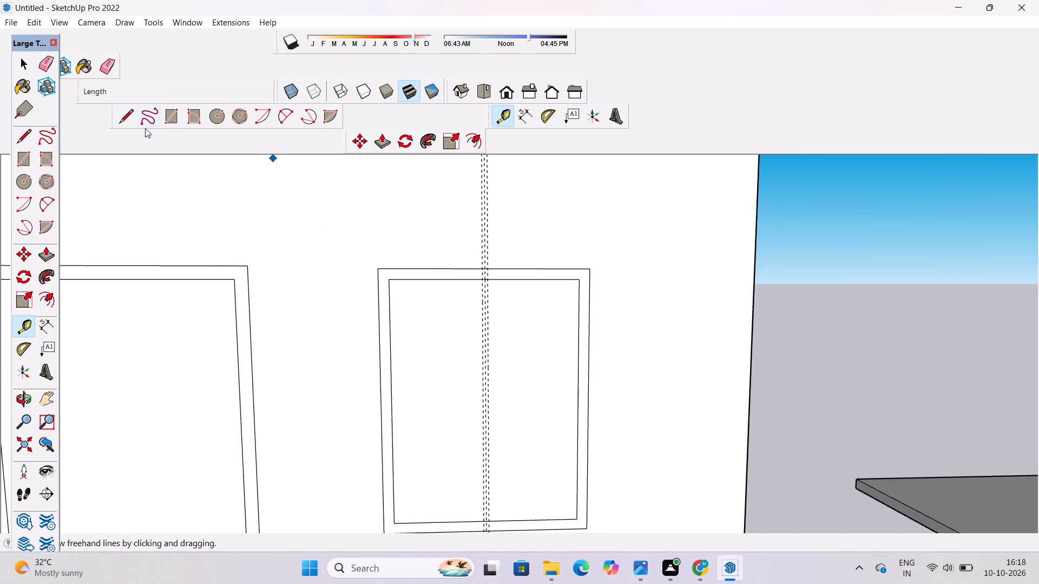
click(166, 120)
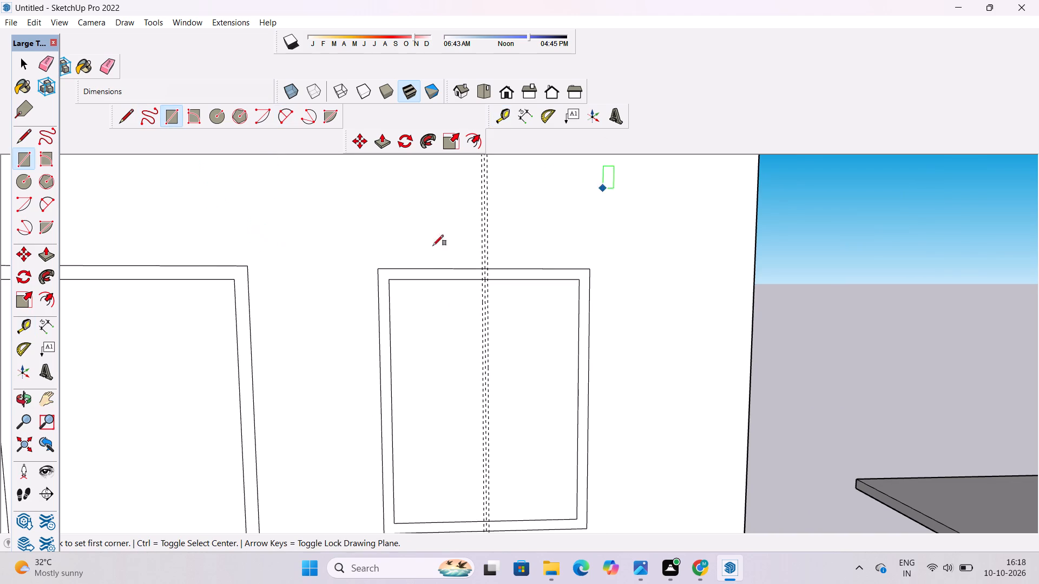
scroll(384, 230, down, 2)
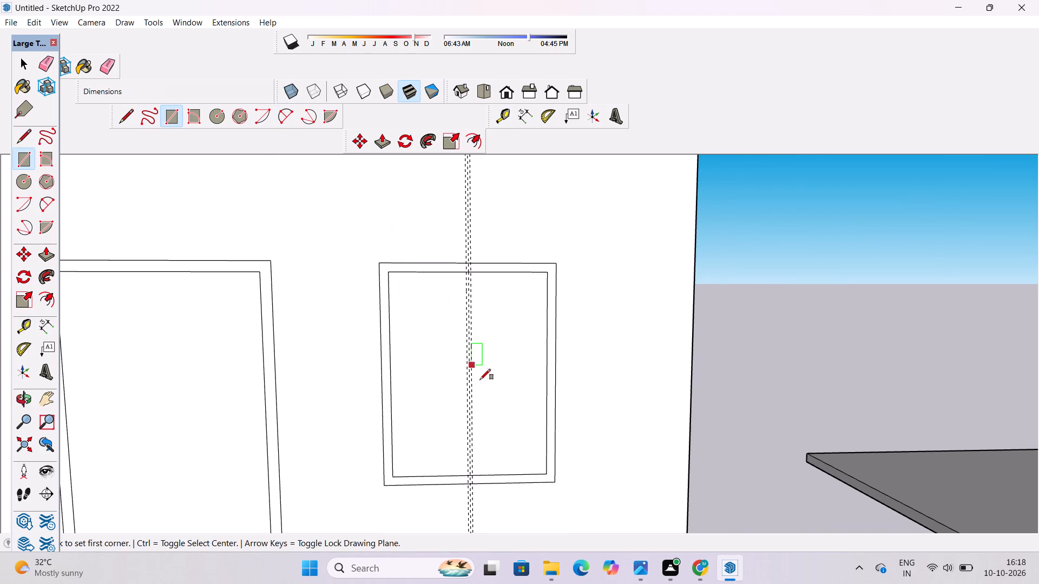
scroll(458, 257, up, 13)
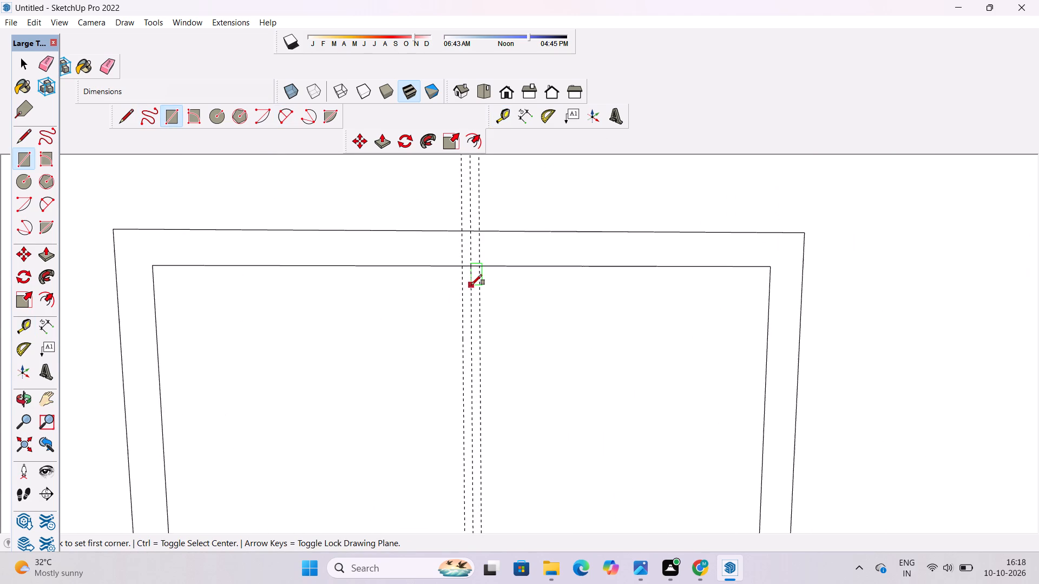
scroll(465, 278, up, 3)
click(462, 258)
scroll(462, 258, down, 6)
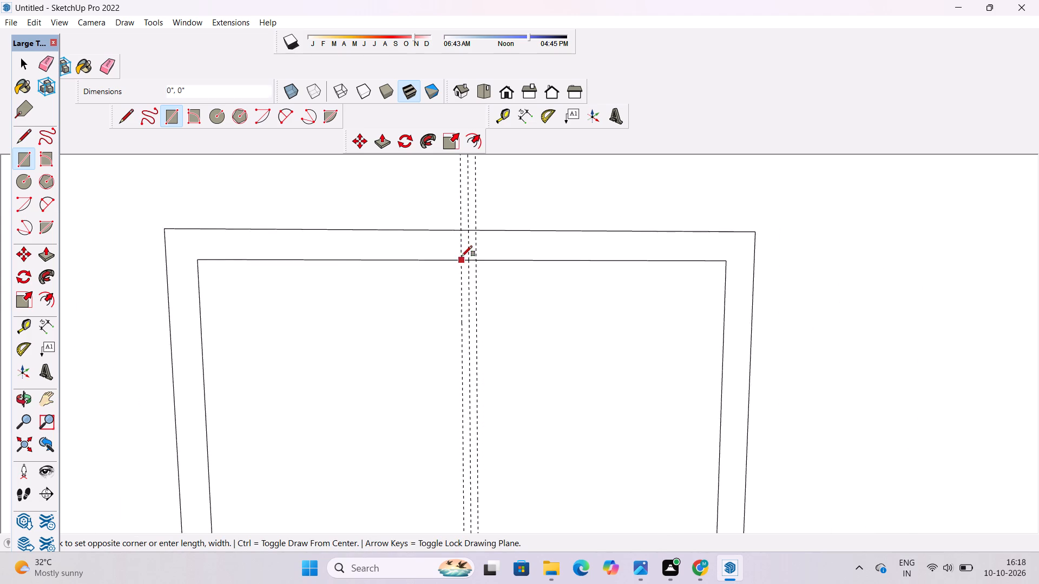
scroll(462, 256, down, 14)
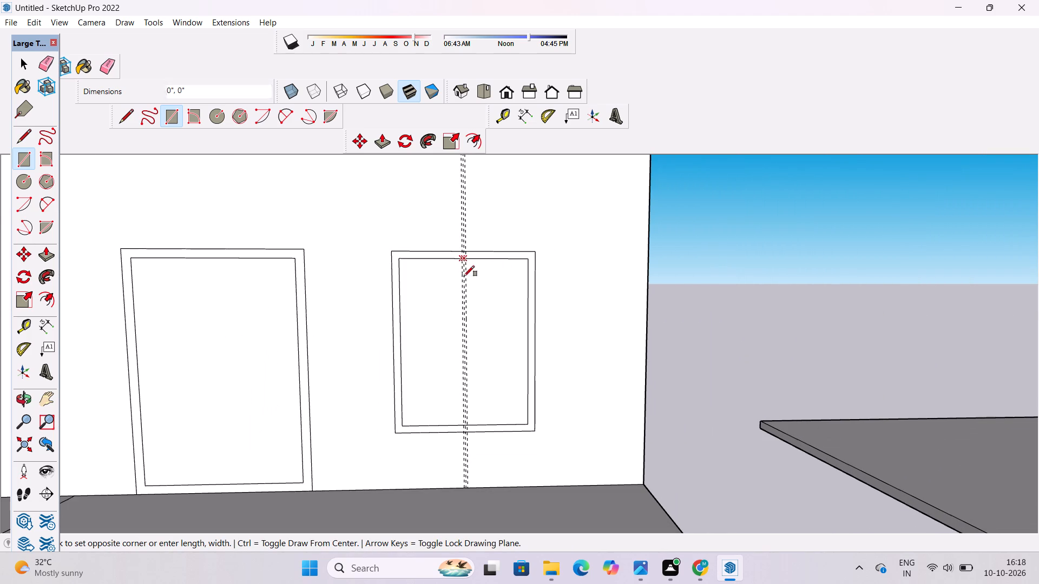
scroll(471, 417, up, 4)
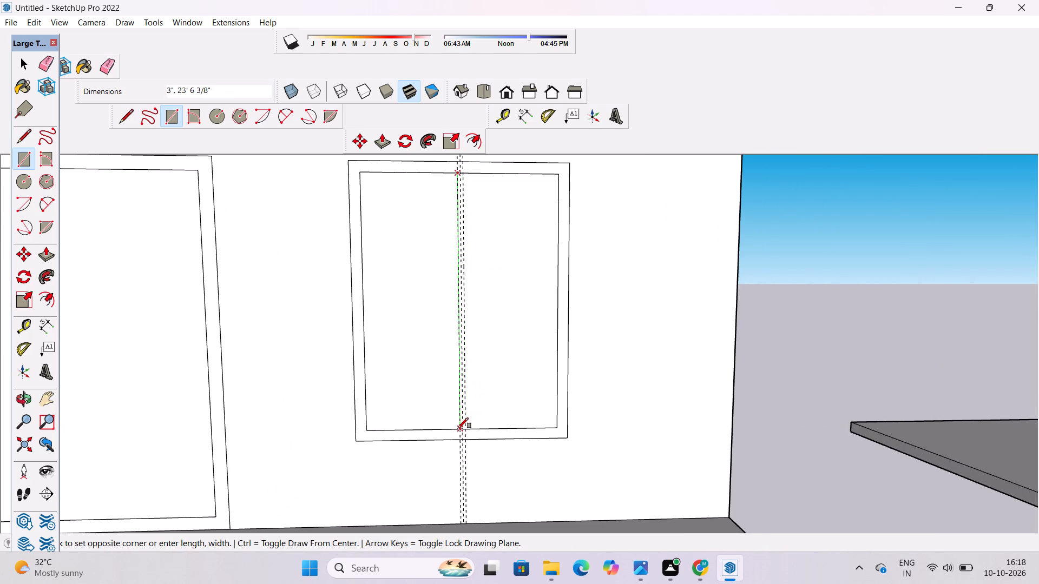
scroll(458, 428, up, 1)
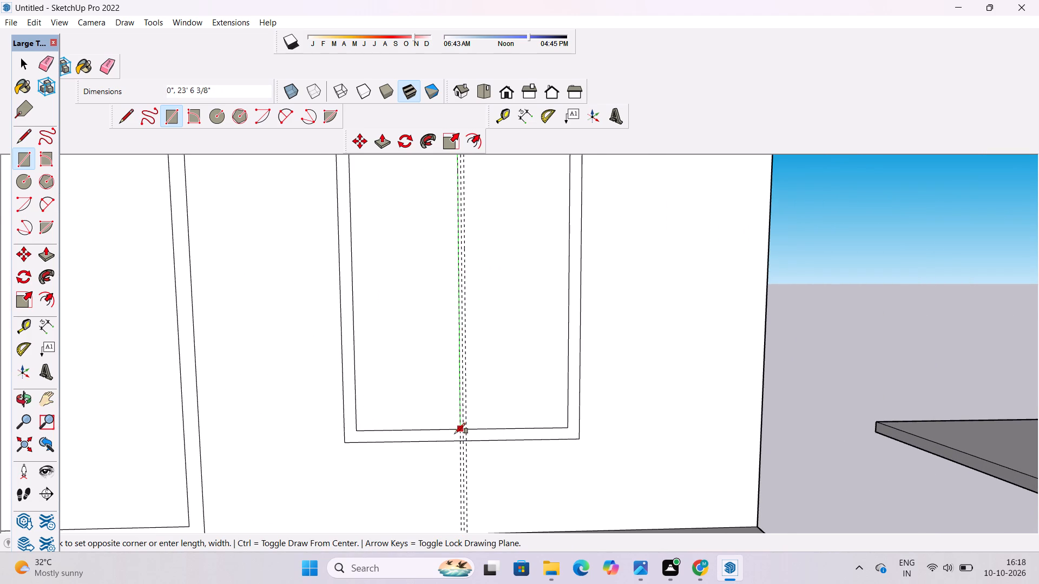
scroll(455, 434, up, 6)
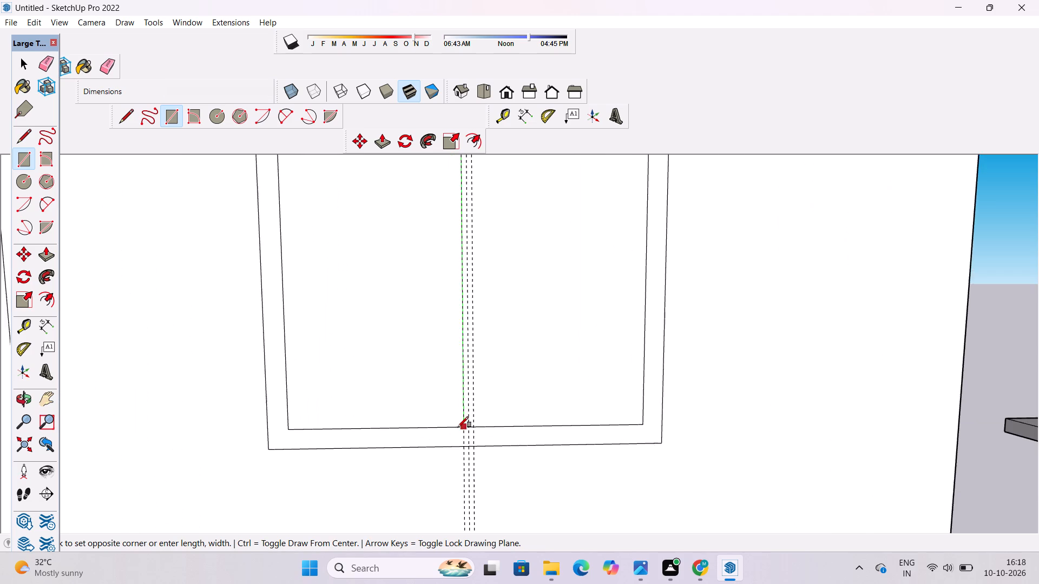
scroll(458, 427, up, 8)
click(499, 424)
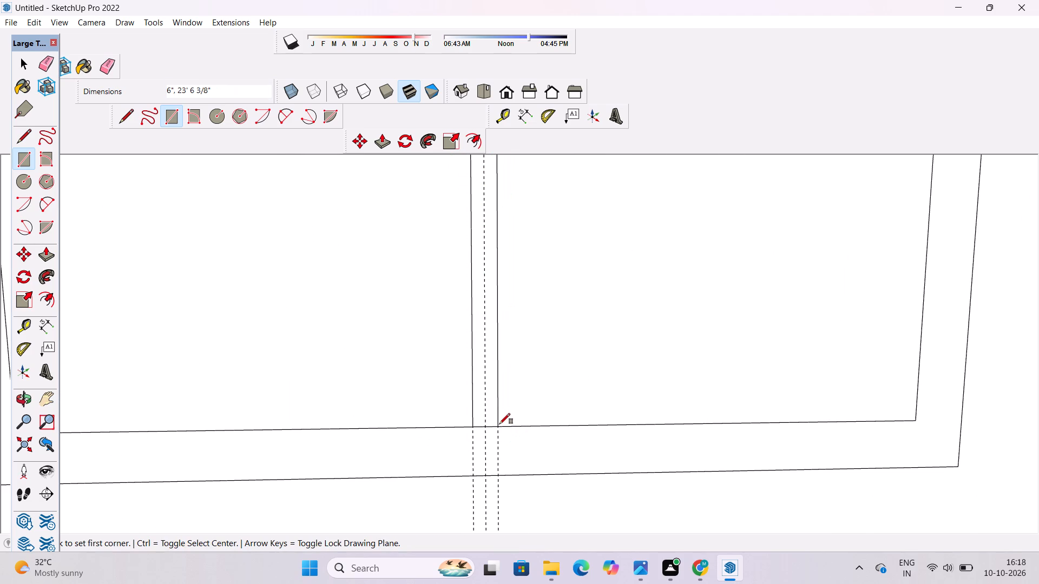
scroll(499, 402, down, 2)
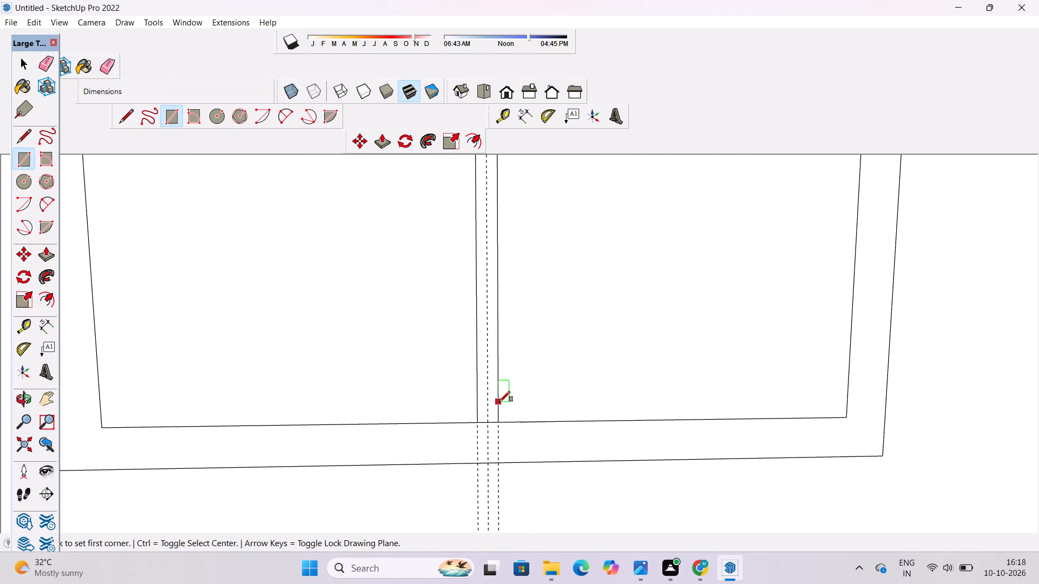
Erase the three vertical guides running through the window's centre.
key(space)
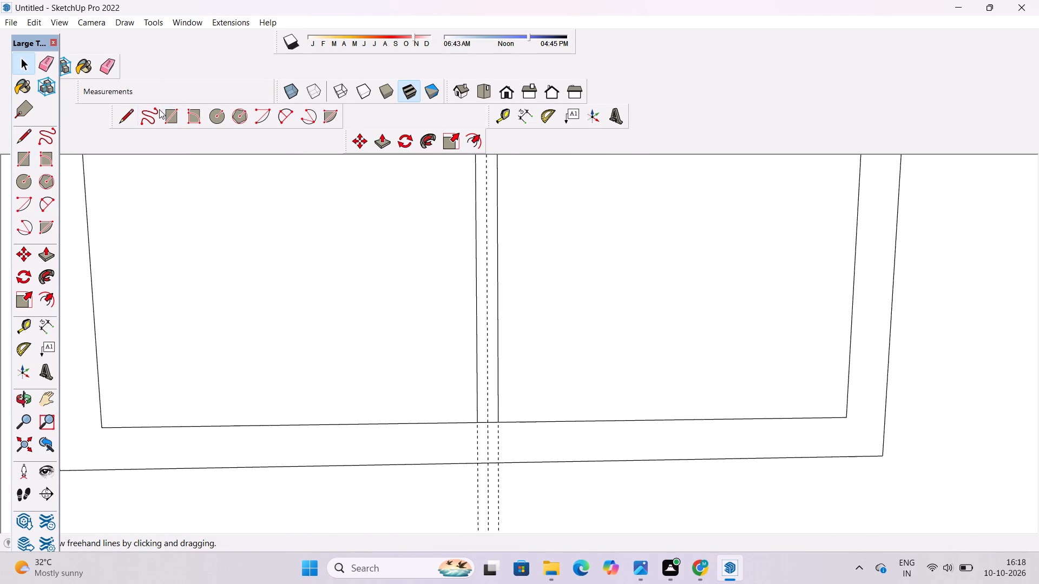
click(103, 63)
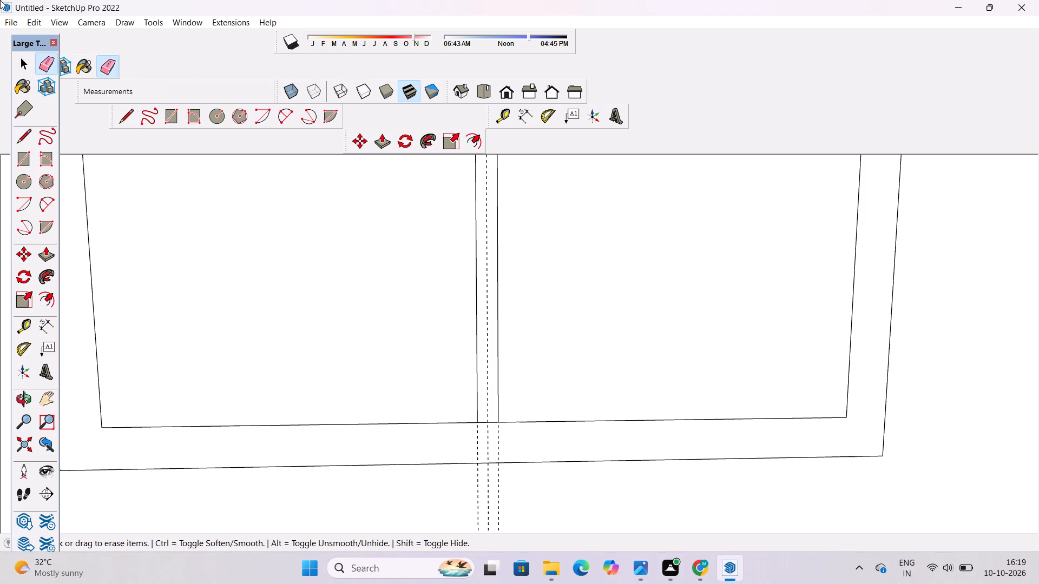
scroll(402, 363, down, 5)
scroll(498, 513, up, 4)
drag(464, 442, 429, 469)
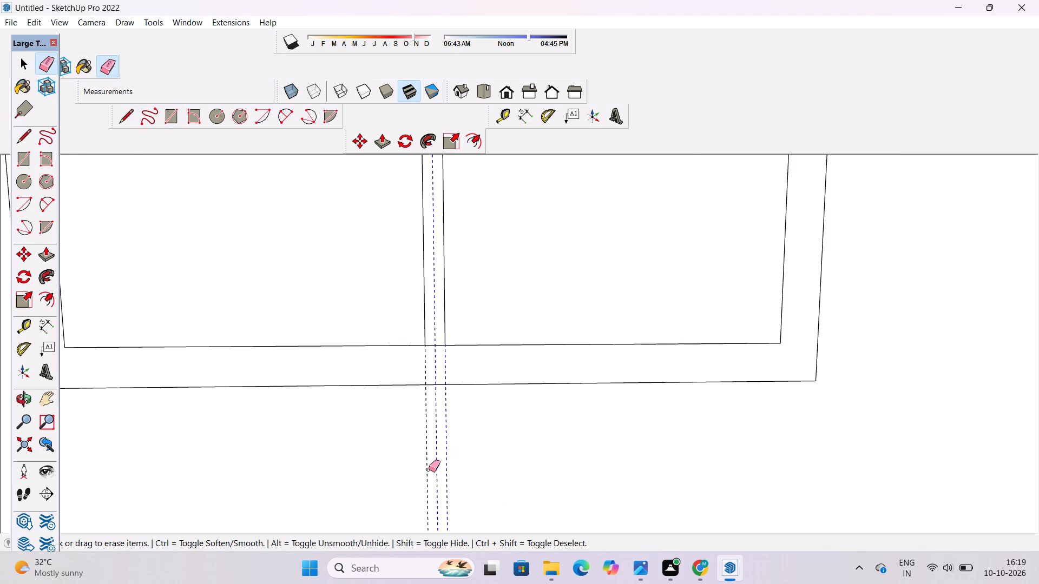
drag(429, 469, 425, 472)
key(space)
Inspect the window's mullion and measure its width along the inner frame's top edge.
text(o)
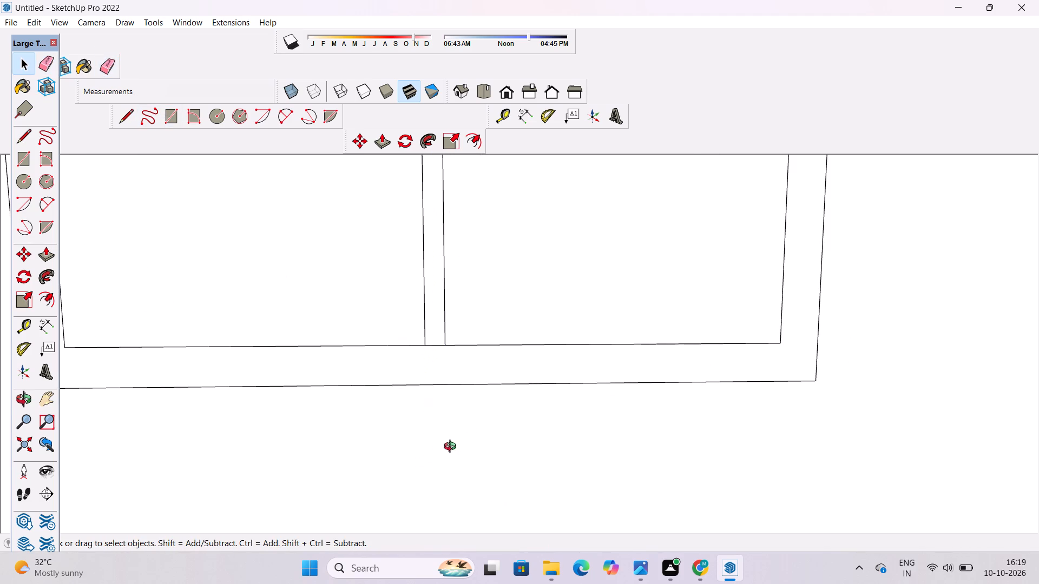
scroll(453, 447, down, 9)
shift+drag(475, 384, 476, 467)
shift+scroll(468, 428, down, 6)
shift+drag(470, 446, 474, 474)
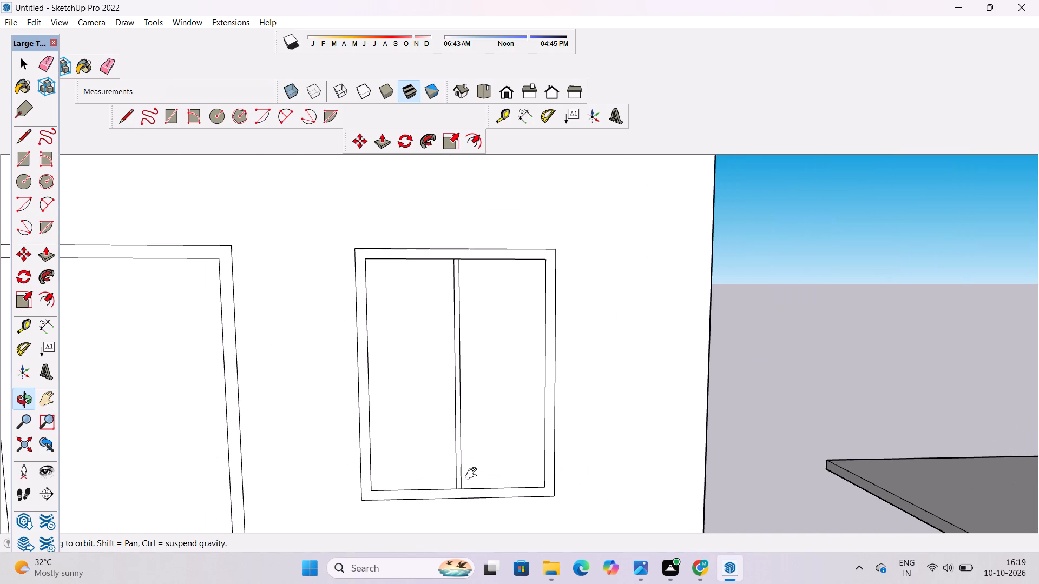
shift+scroll(474, 474, up, 2)
shift+drag(468, 465, 442, 487)
shift+scroll(435, 408, up, 3)
shift+drag(424, 419, 398, 455)
shift+drag(397, 454, 380, 414)
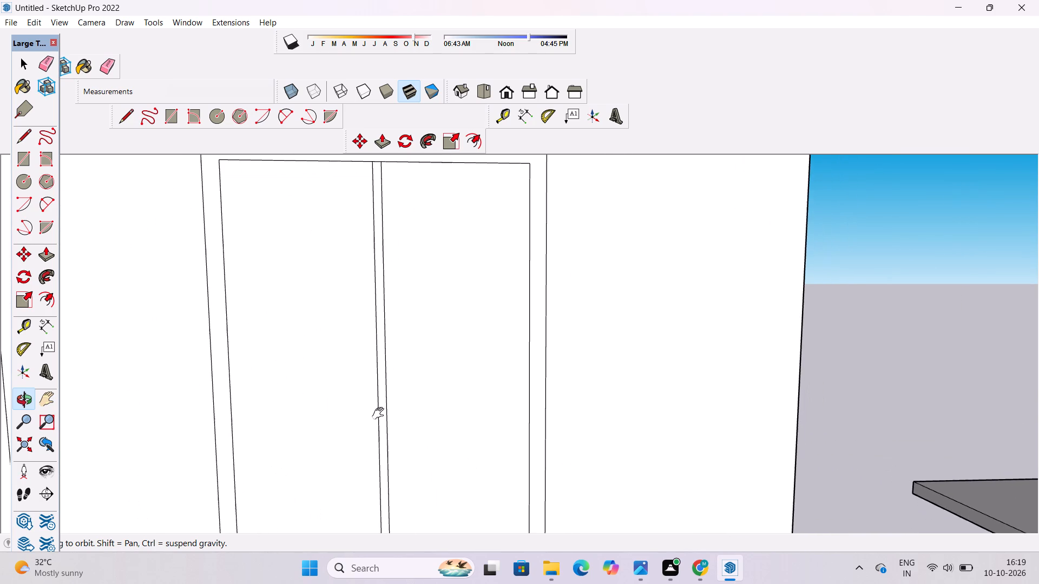
shift+scroll(380, 414, up, 1)
shift+scroll(379, 412, down, 6)
shift+drag(388, 410, 370, 444)
shift+drag(373, 423, 378, 396)
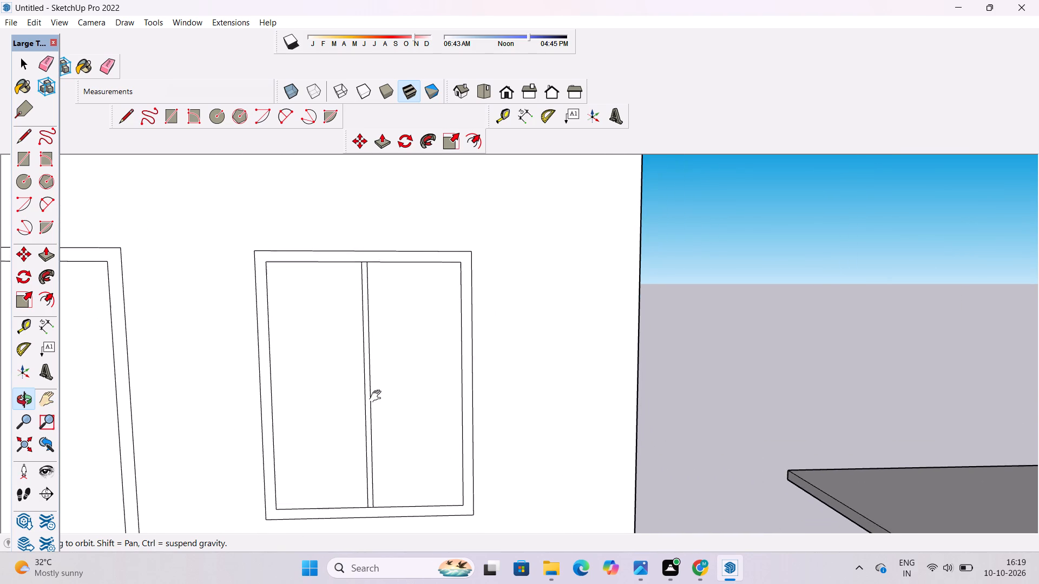
shift+drag(378, 396, 378, 391)
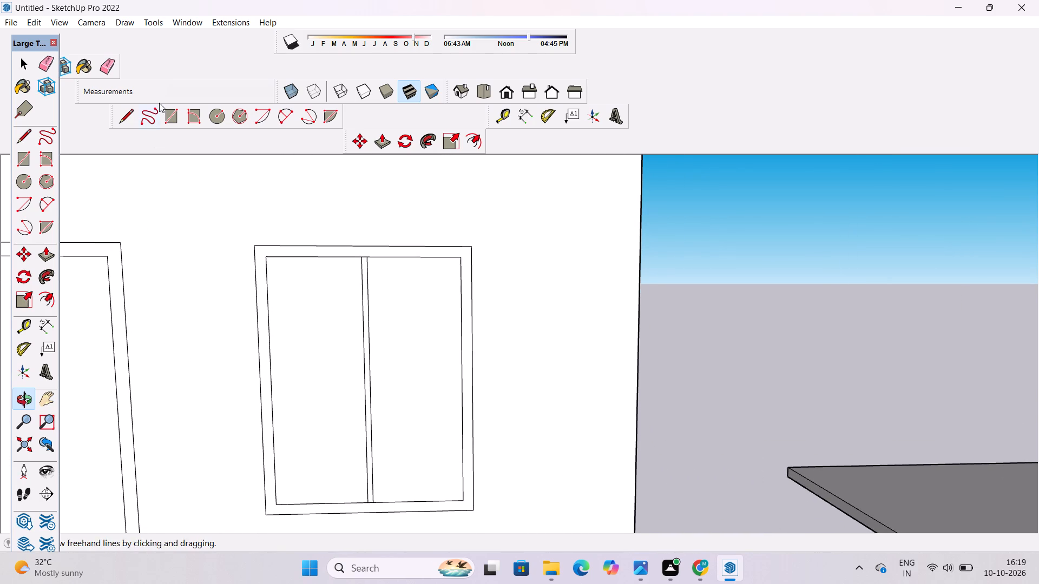
scroll(370, 326, up, 4)
shift+drag(368, 307, 360, 284)
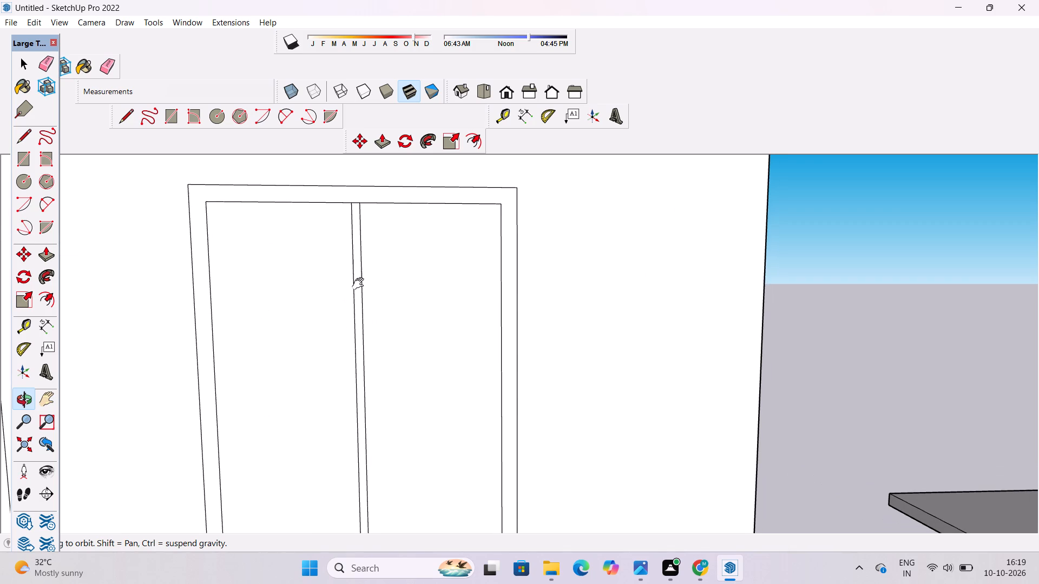
key(space)
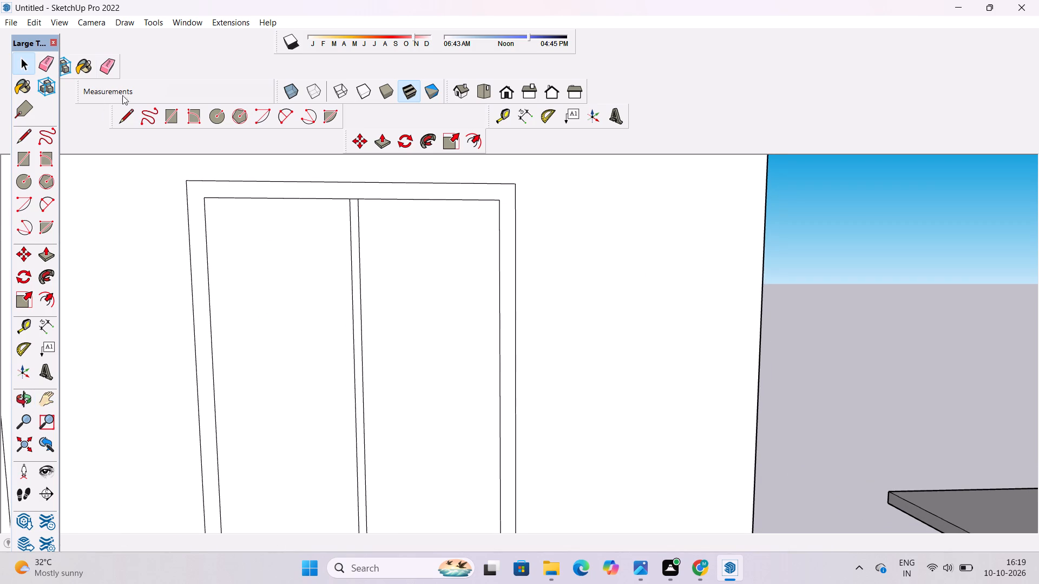
click(123, 120)
scroll(314, 202, up, 4)
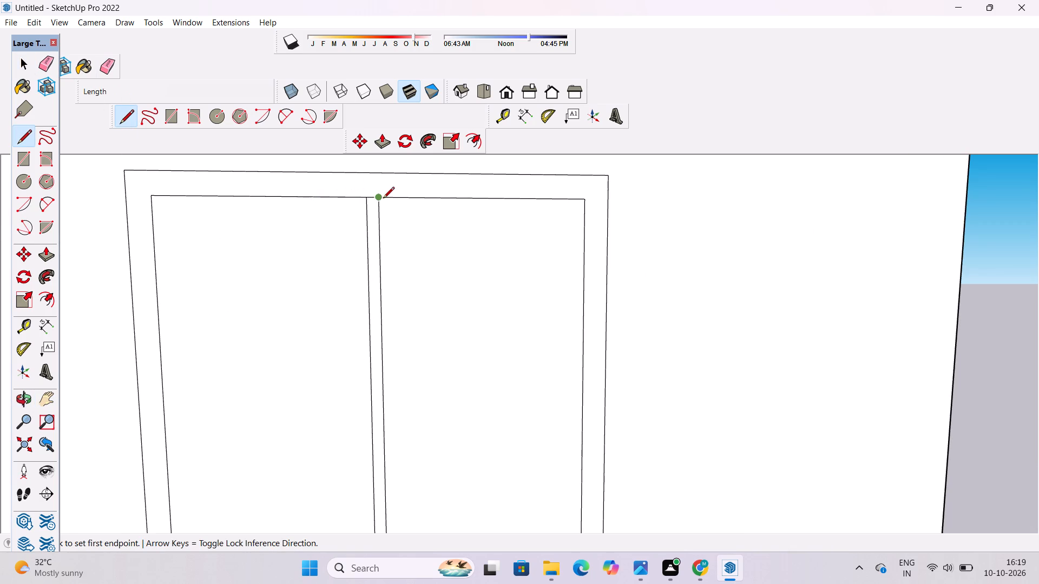
click(365, 198)
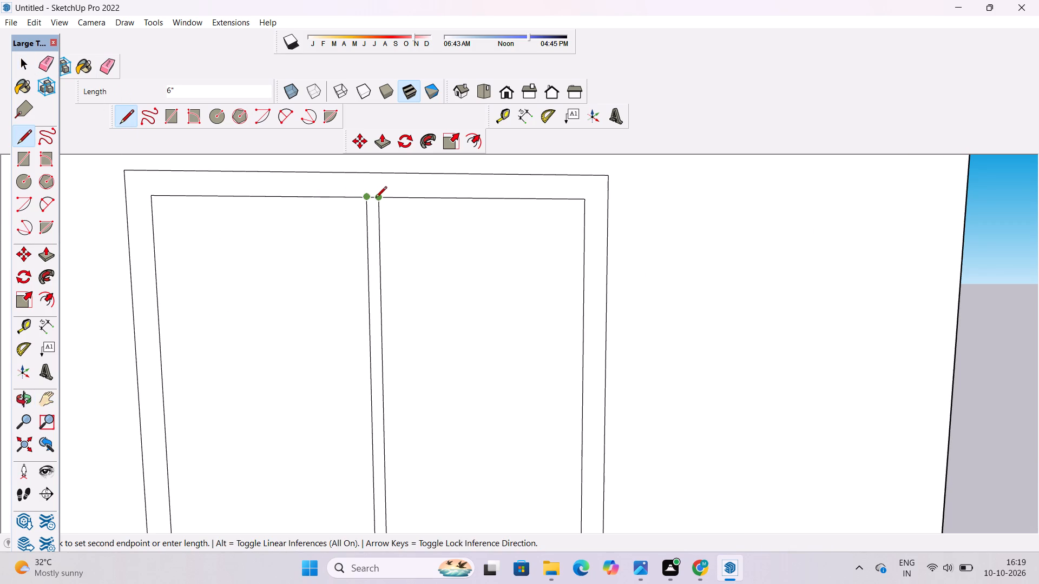
key(space)
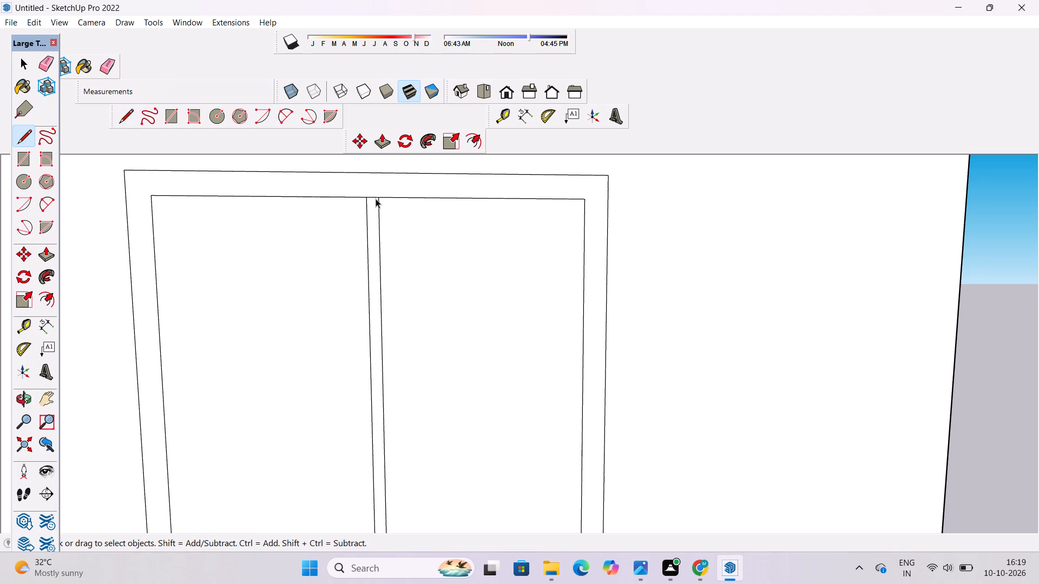
Move the mullion's vertical edge farther from the door 3" outward, widening the mullion.
click(379, 240)
key(m)
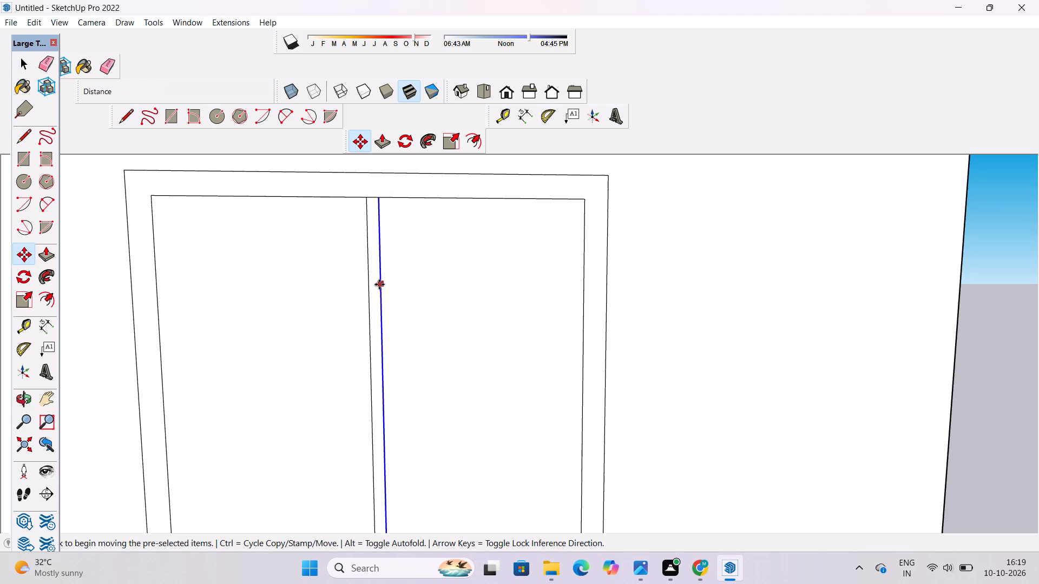
click(379, 284)
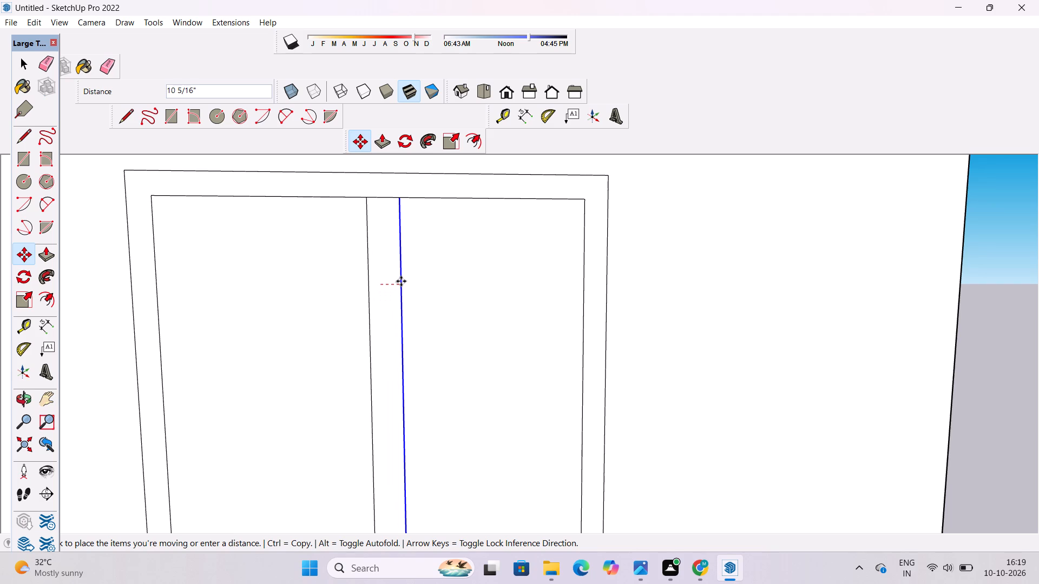
key(3)
key(shift+quotedbl)
key(Return)
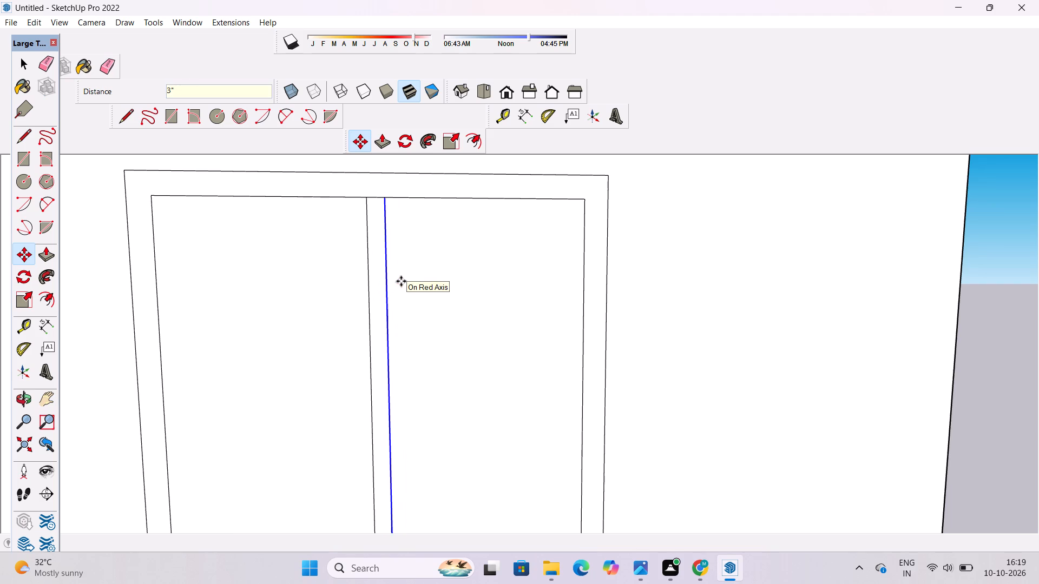
key(space)
click(976, 335)
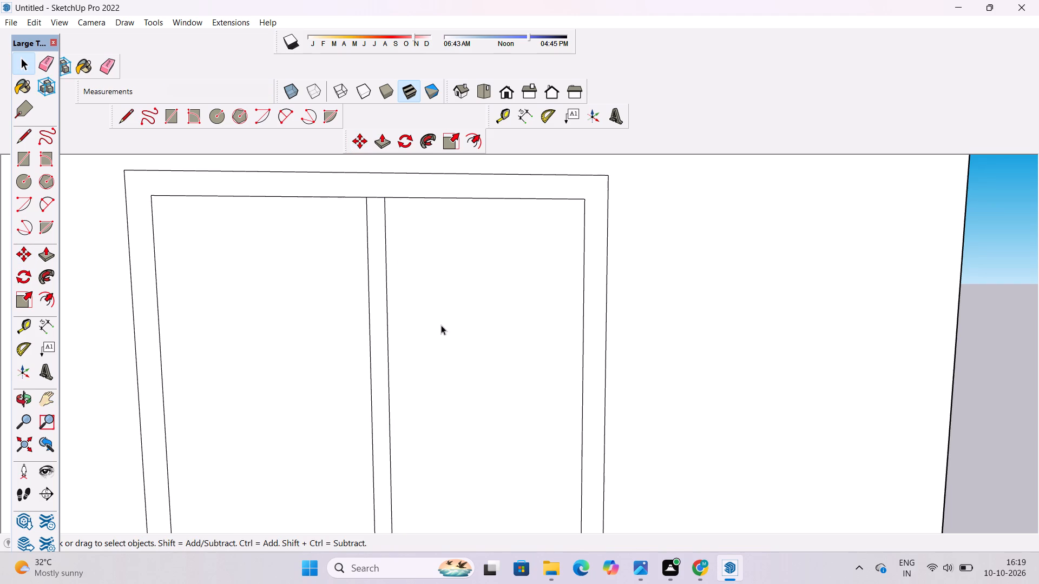
Move the mullion's vertical edge nearest the door 3" outward, towards the door.
scroll(406, 229, down, 9)
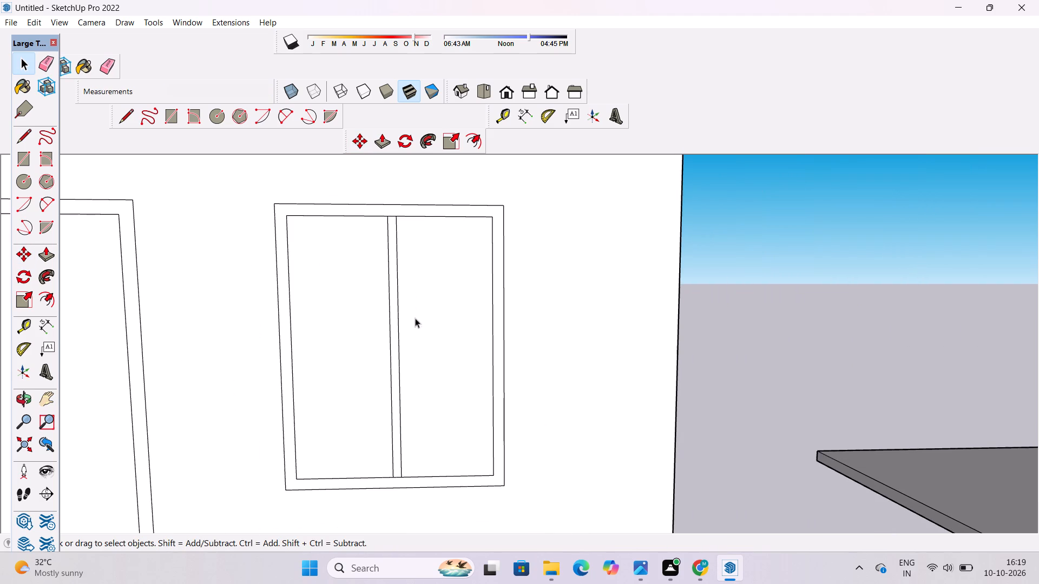
scroll(380, 352, up, 8)
click(400, 296)
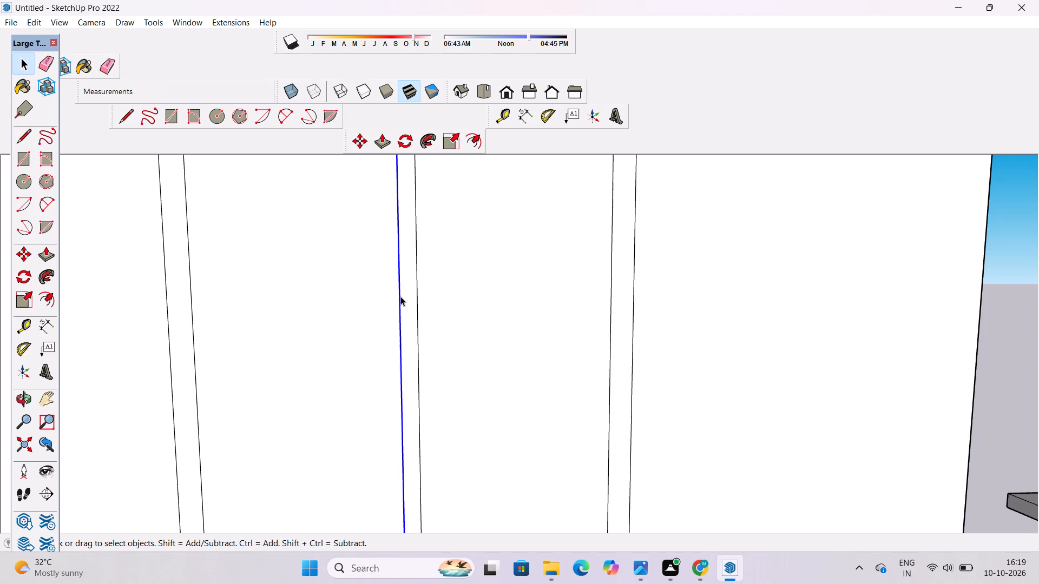
key(m)
click(402, 307)
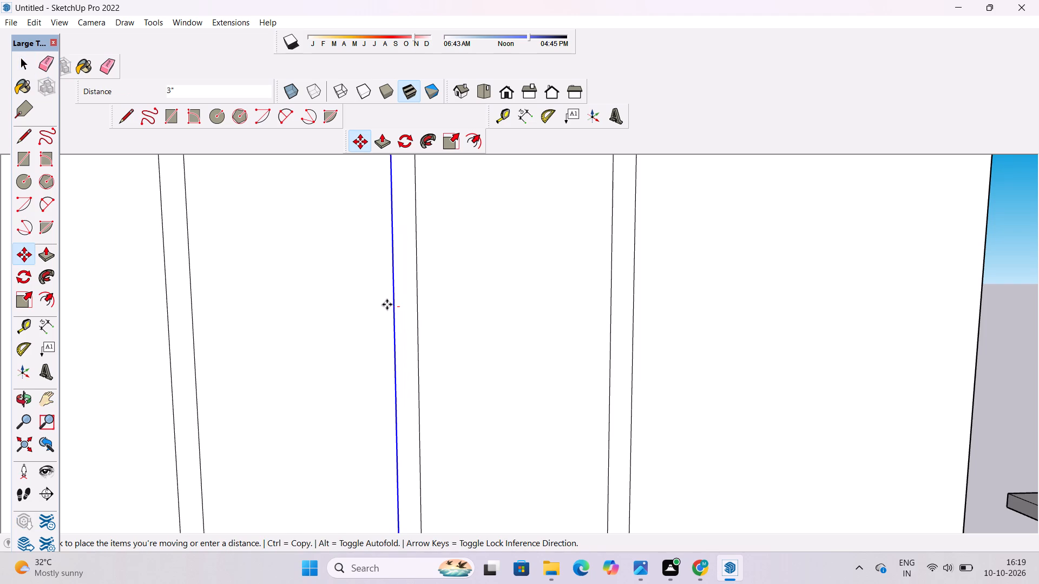
click(387, 304)
key(space)
click(1012, 297)
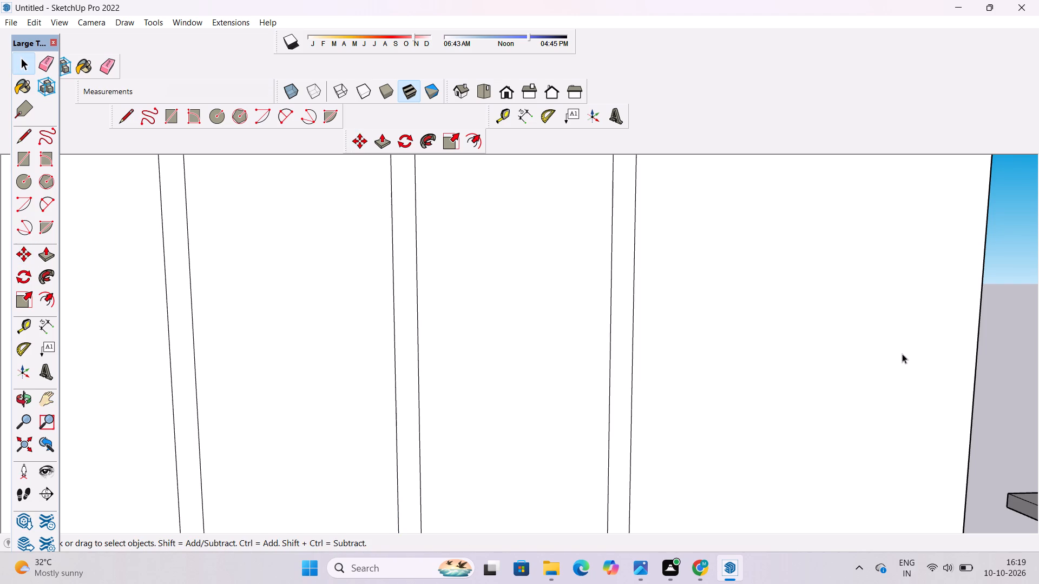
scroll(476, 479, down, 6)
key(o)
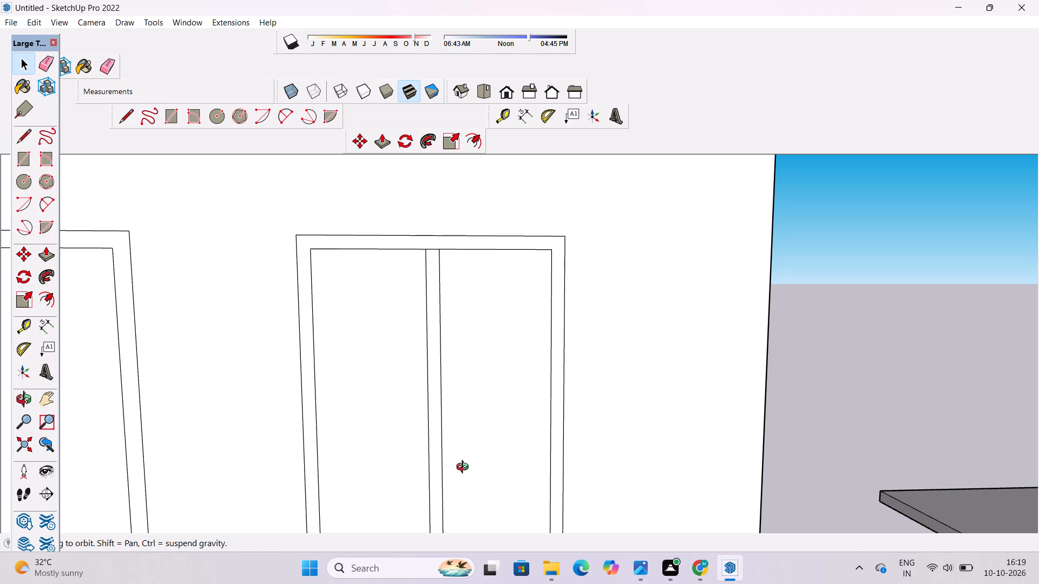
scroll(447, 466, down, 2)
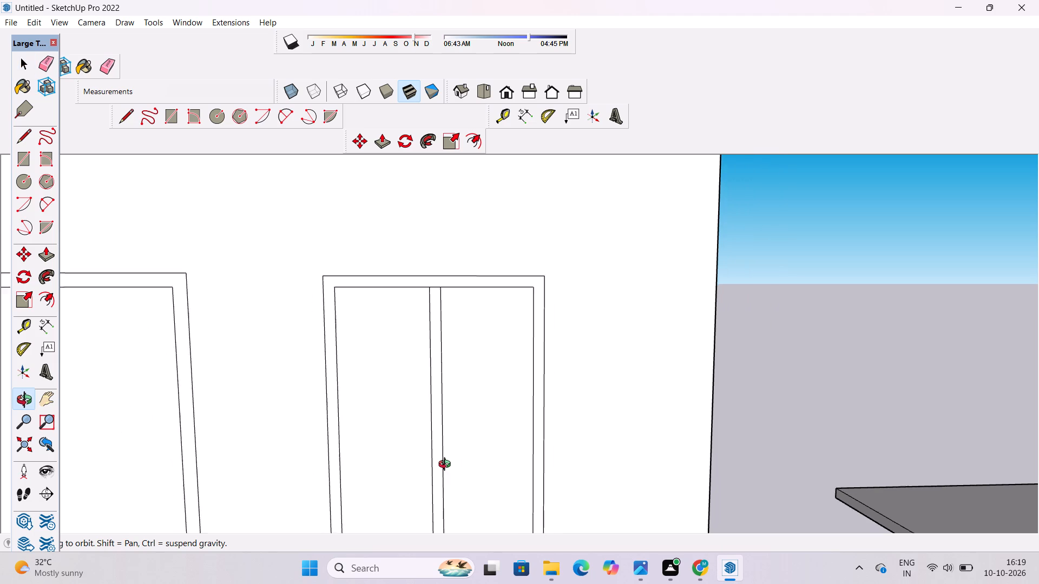
Inspect the whole building mass from the front, above and the sides, including the door and window wall.
scroll(447, 466, down, 1)
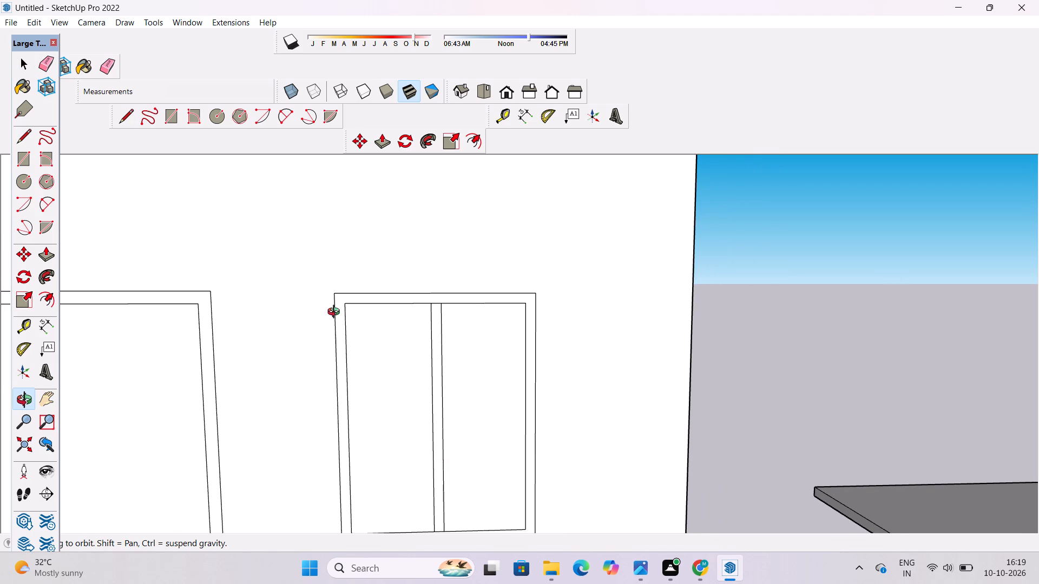
scroll(336, 305, down, 7)
shift+drag(377, 370, 389, 291)
shift+drag(375, 370, 389, 299)
scroll(389, 290, down, 5)
shift+drag(389, 321, 403, 410)
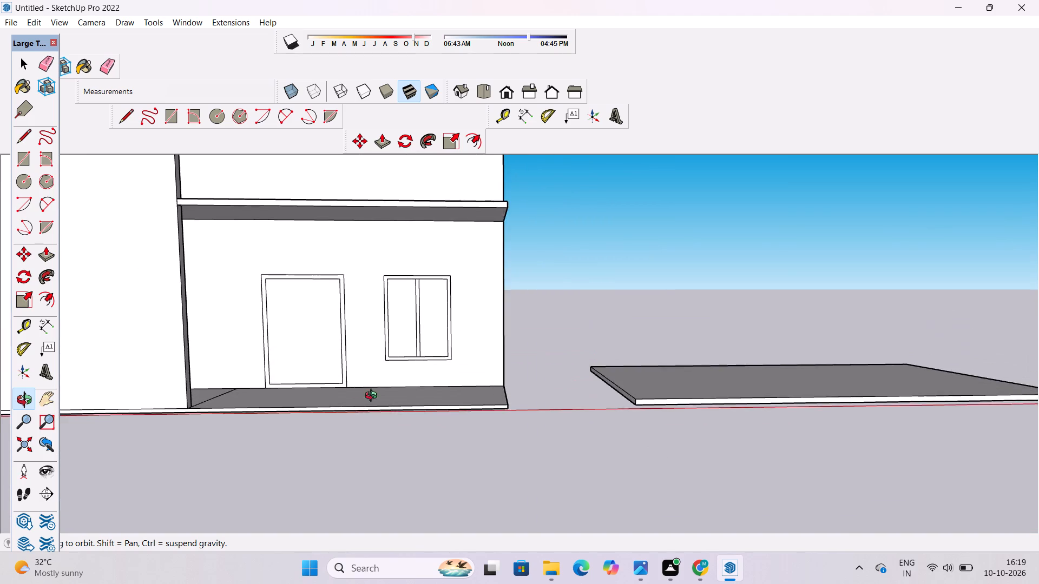
drag(356, 393, 400, 469)
scroll(338, 384, down, 7)
drag(397, 445, 386, 294)
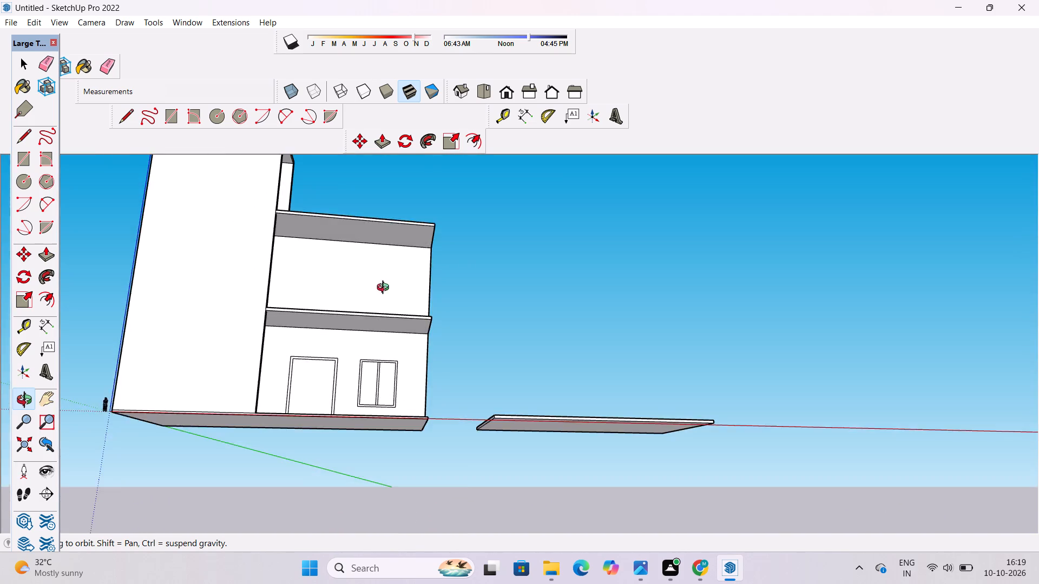
scroll(361, 311, up, 5)
drag(363, 310, 383, 431)
scroll(342, 357, down, 6)
shift+drag(350, 362, 433, 409)
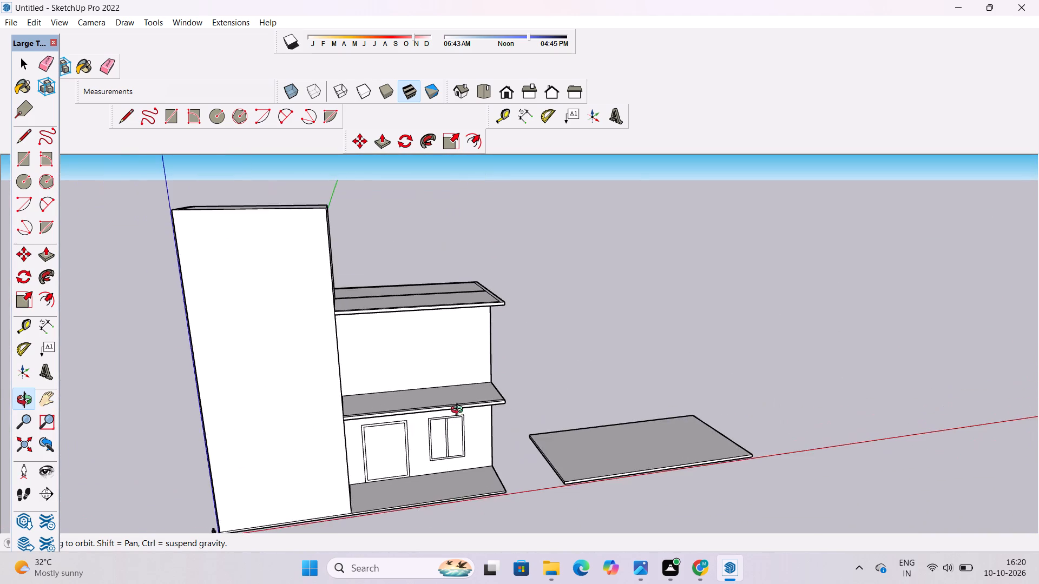
drag(453, 407, 278, 395)
scroll(281, 390, down, 4)
drag(281, 390, 417, 439)
shift+drag(433, 432, 391, 429)
drag(364, 467, 376, 391)
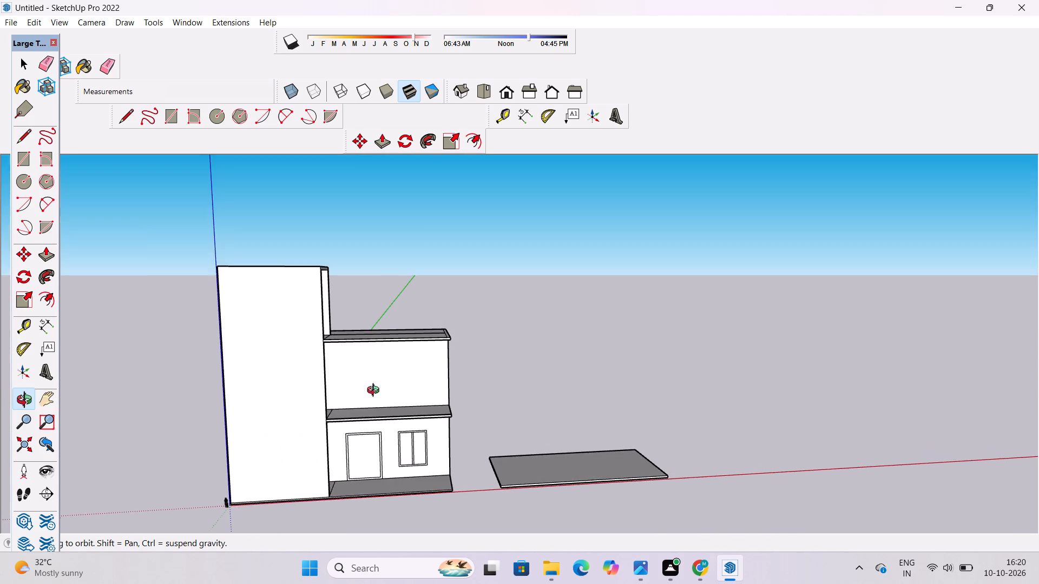
drag(376, 391, 376, 393)
scroll(371, 411, up, 4)
scroll(371, 404, down, 6)
drag(371, 404, 352, 484)
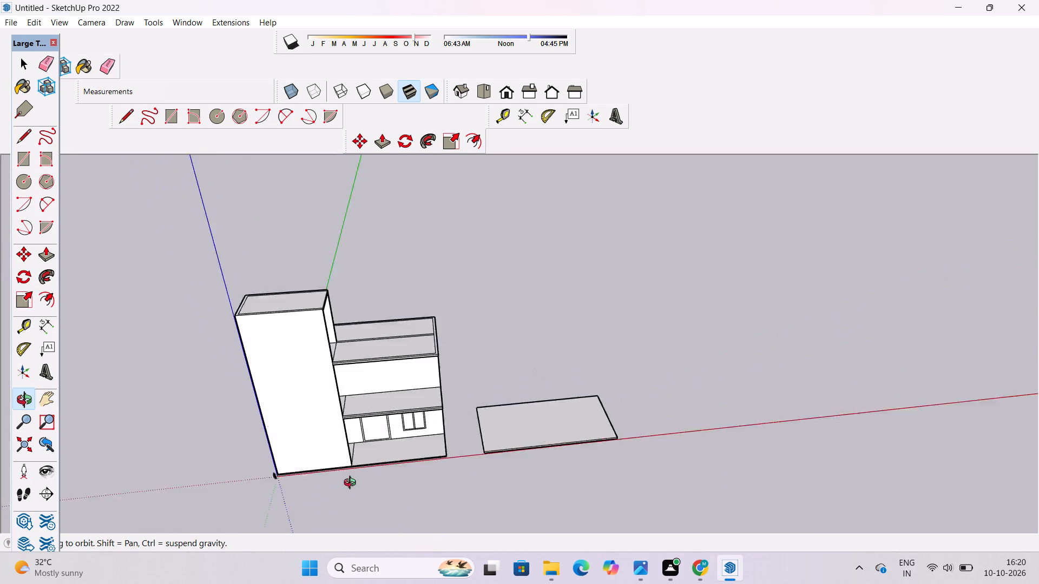
drag(352, 484, 347, 471)
scroll(345, 428, down, 1)
scroll(552, 427, up, 3)
shift+drag(378, 429, 465, 428)
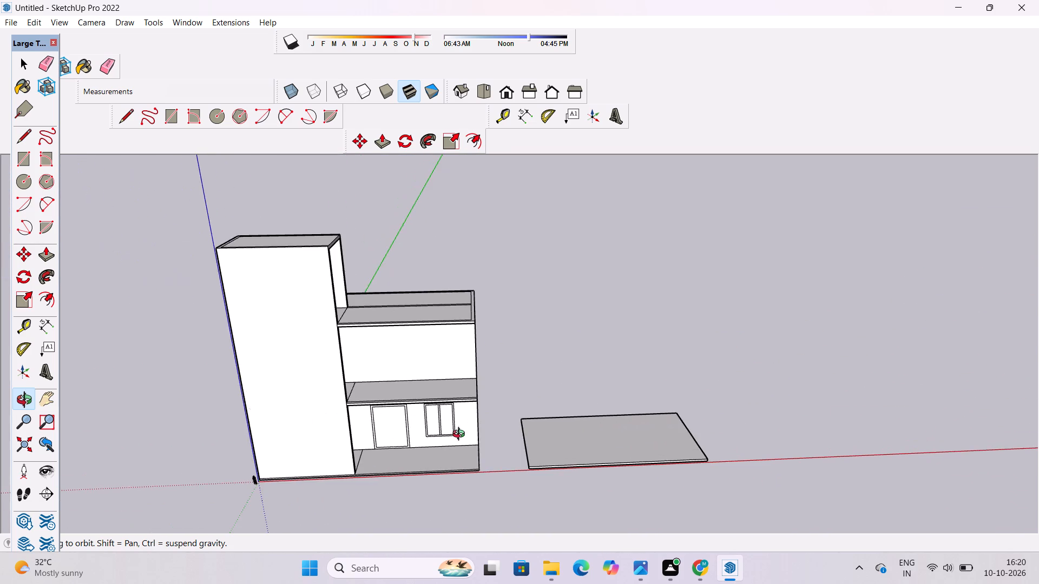
scroll(461, 435, up, 4)
scroll(555, 410, up, 2)
drag(826, 351, 501, 395)
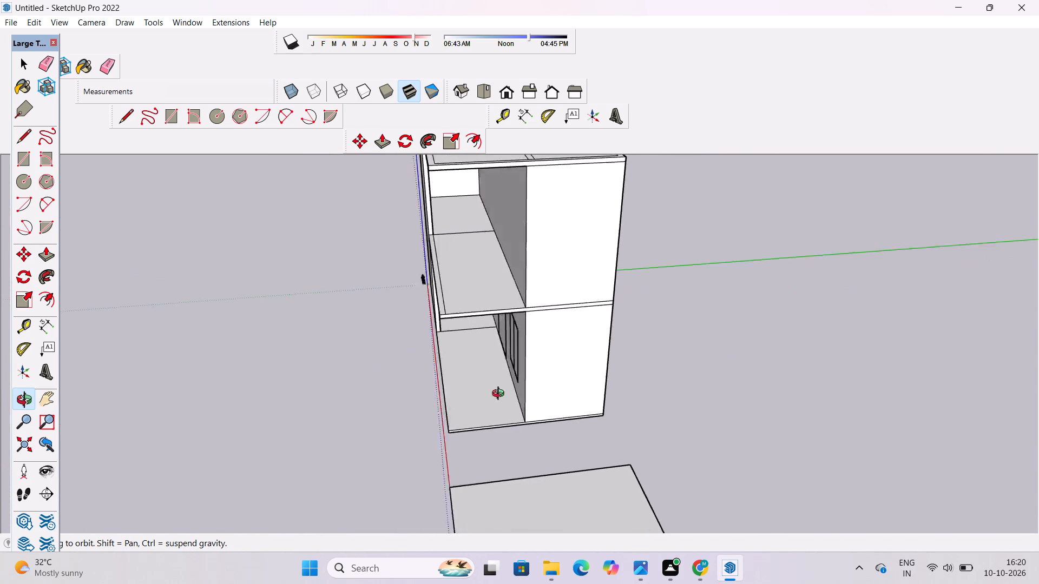
drag(501, 395, 727, 351)
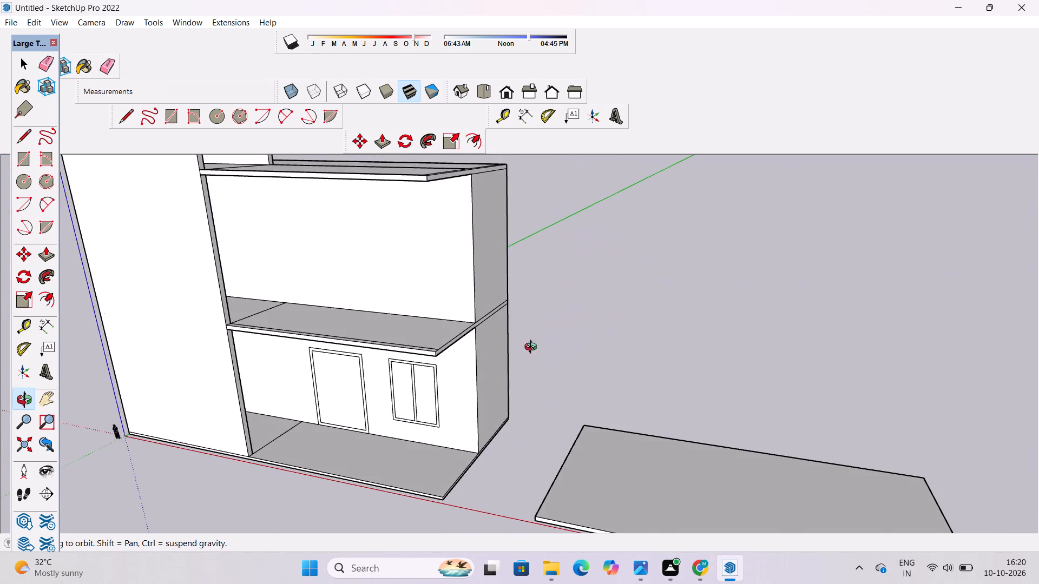
scroll(290, 365, down, 4)
drag(216, 410, 442, 410)
scroll(439, 399, down, 7)
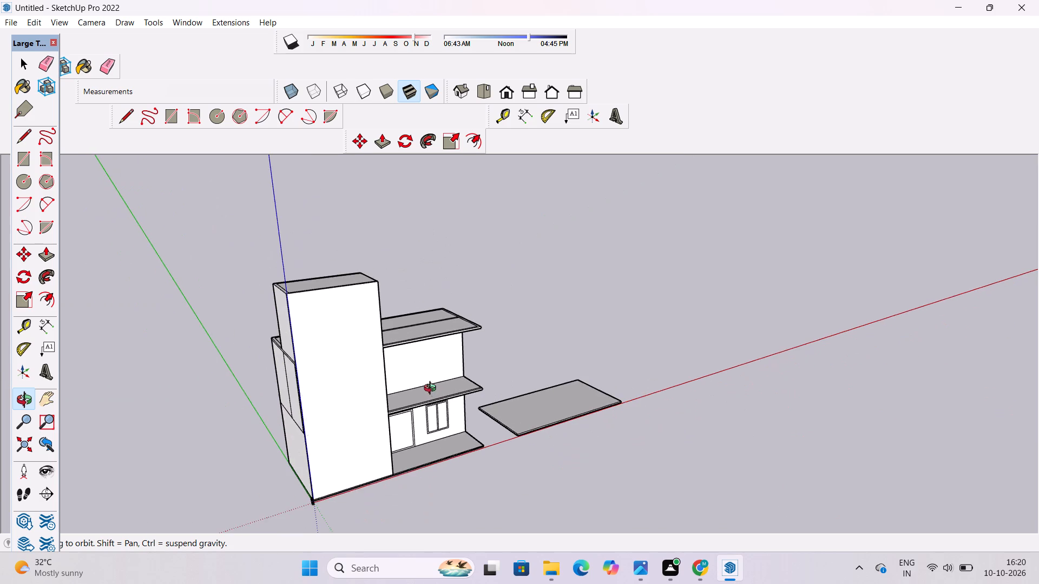
drag(424, 412, 428, 355)
drag(471, 378, 395, 400)
scroll(454, 336, up, 4)
shift+drag(458, 340, 472, 409)
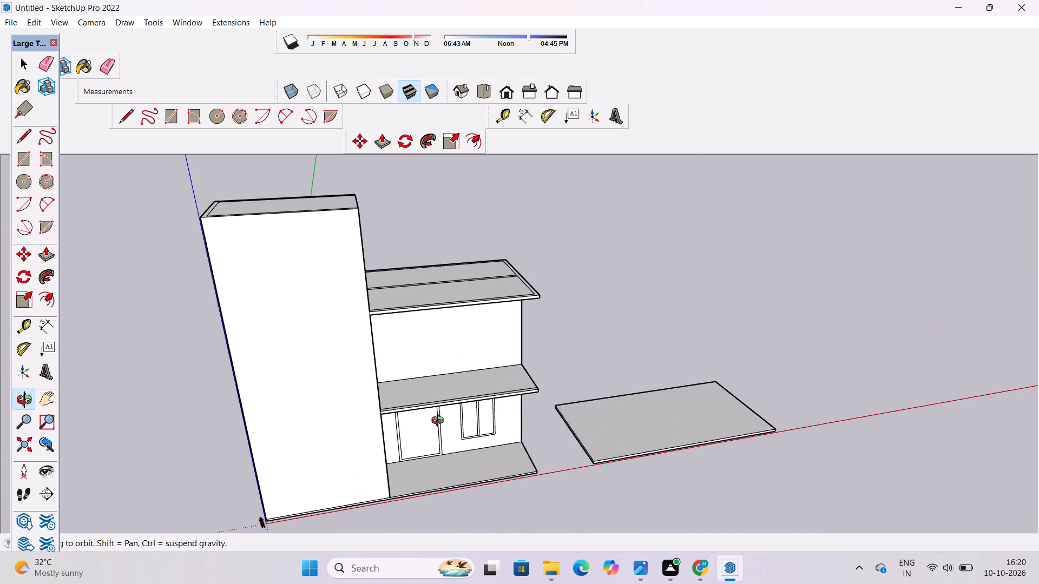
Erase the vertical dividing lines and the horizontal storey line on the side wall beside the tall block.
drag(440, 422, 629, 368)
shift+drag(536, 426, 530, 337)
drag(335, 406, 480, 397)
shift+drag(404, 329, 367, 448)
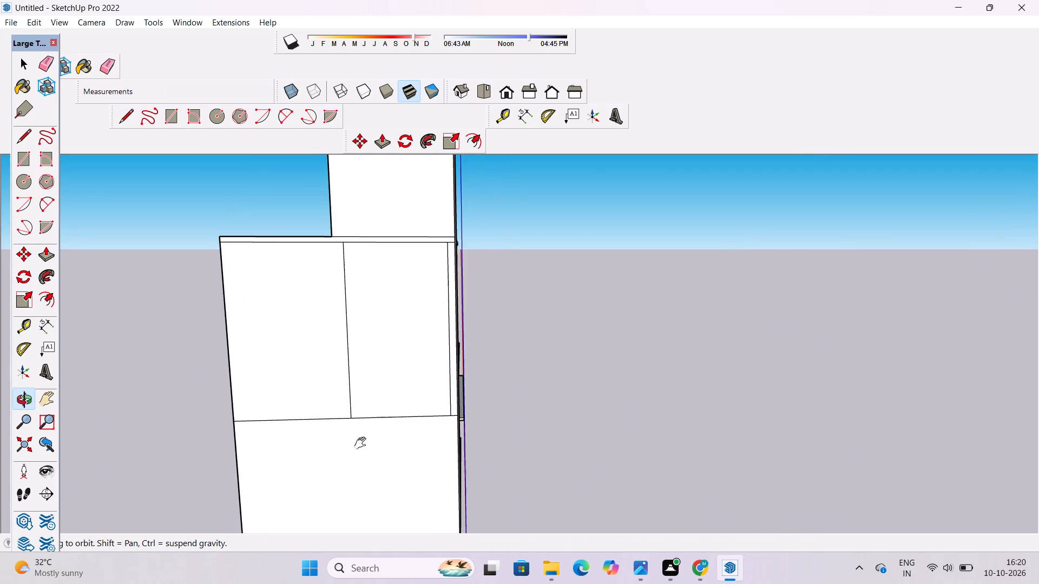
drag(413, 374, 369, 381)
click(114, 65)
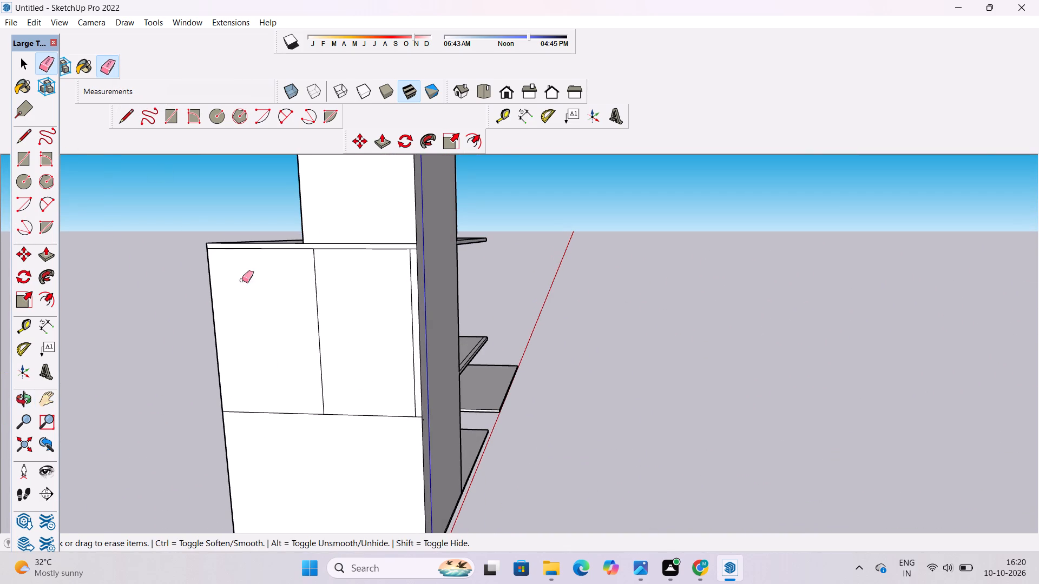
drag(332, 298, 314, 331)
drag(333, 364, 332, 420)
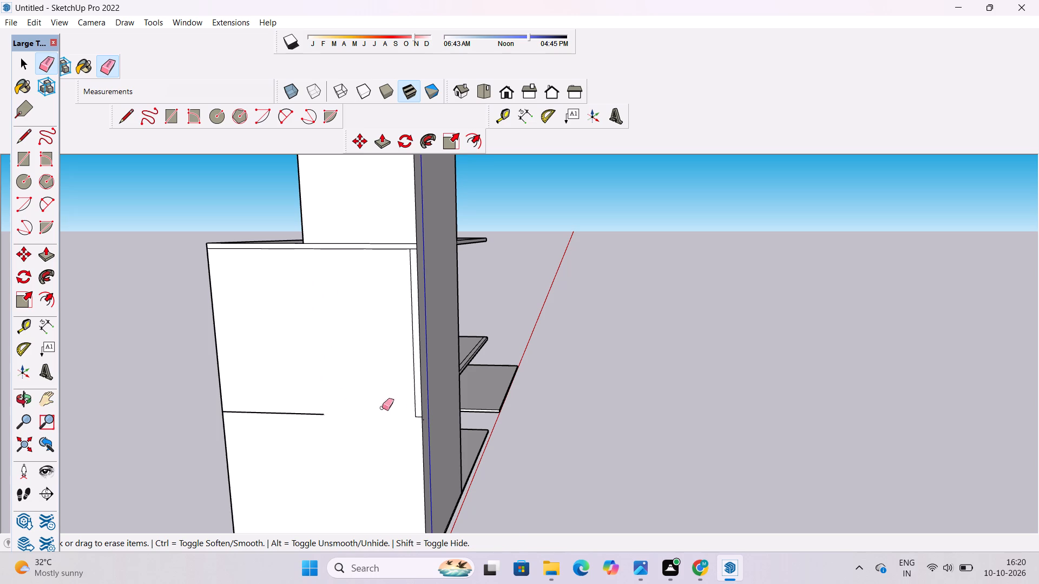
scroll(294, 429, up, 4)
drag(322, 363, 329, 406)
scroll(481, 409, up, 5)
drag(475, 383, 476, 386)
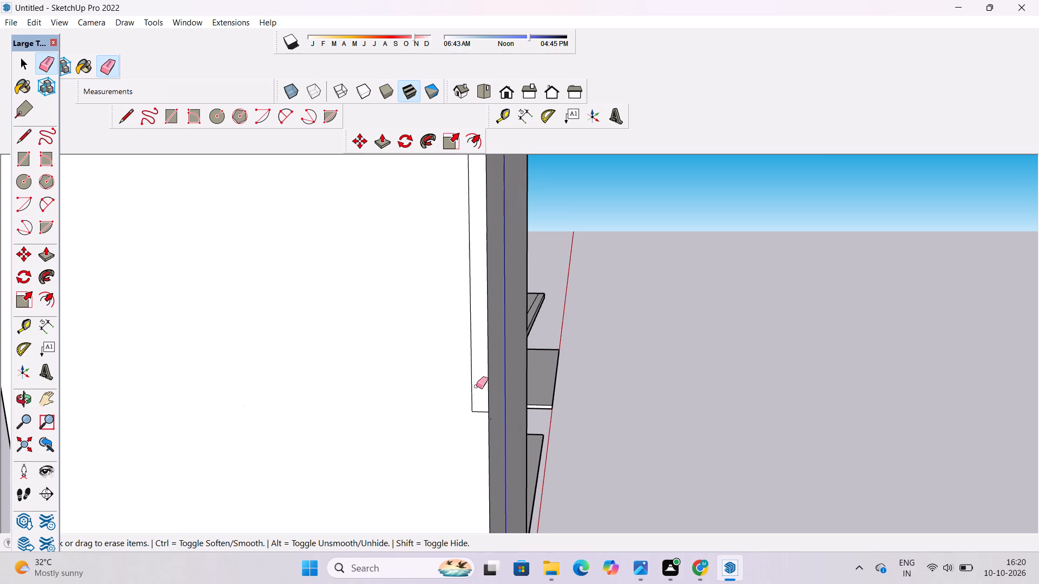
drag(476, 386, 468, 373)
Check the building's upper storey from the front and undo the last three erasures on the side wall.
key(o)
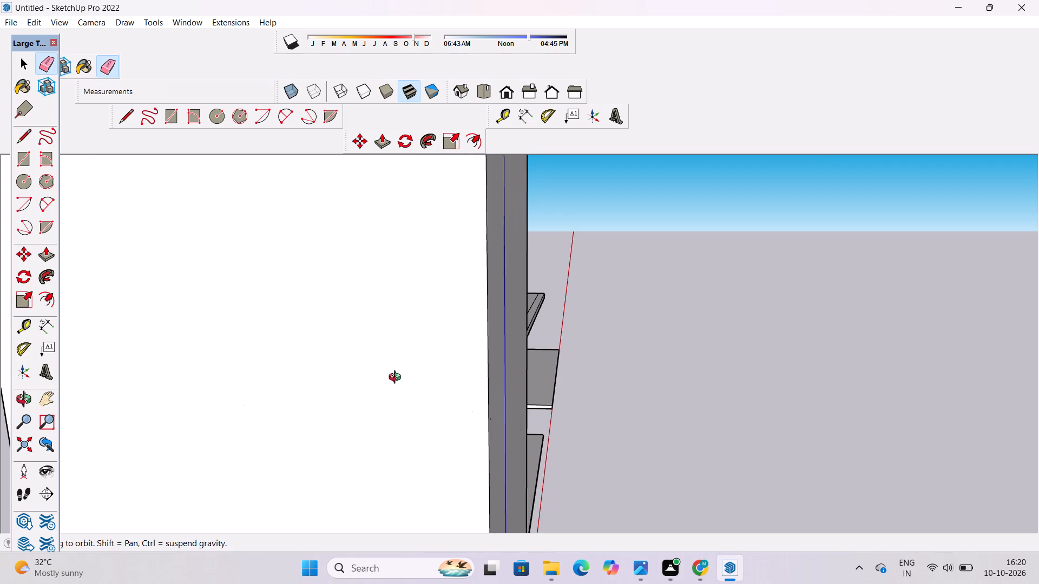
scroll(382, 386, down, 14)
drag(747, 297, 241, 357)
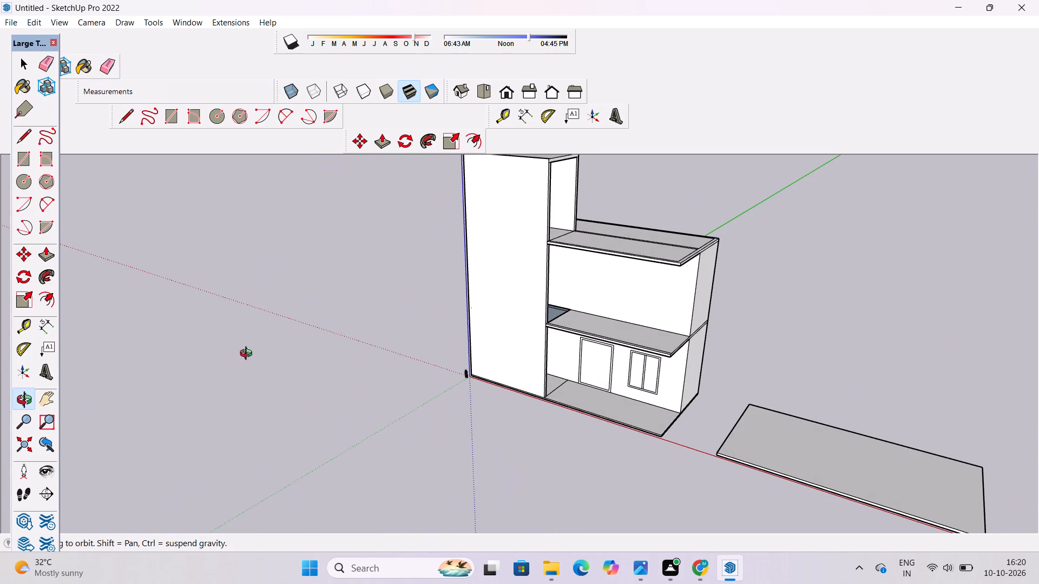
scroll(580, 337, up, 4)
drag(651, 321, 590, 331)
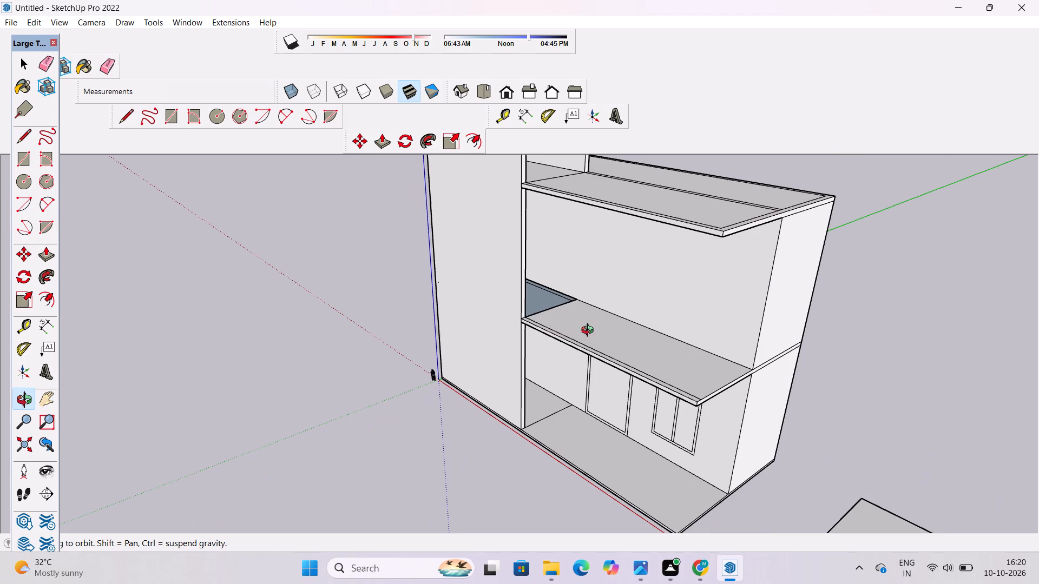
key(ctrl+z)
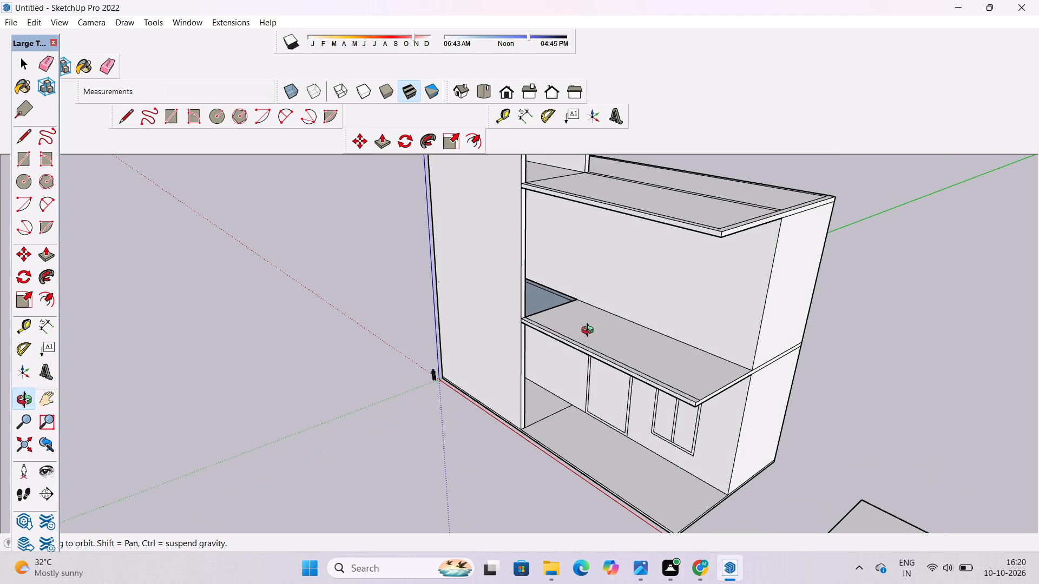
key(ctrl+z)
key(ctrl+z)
Examine the building's extension side and front, then the ground-storey slab below the door and window.
drag(488, 347, 666, 372)
drag(666, 372, 314, 315)
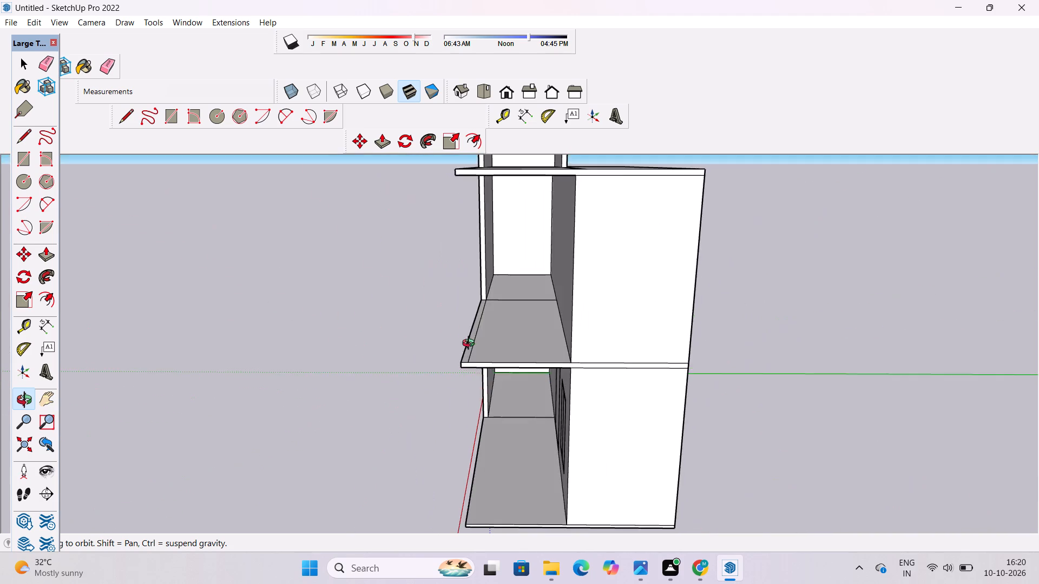
drag(477, 308, 650, 327)
scroll(406, 346, down, 4)
drag(350, 357, 494, 374)
scroll(496, 368, down, 4)
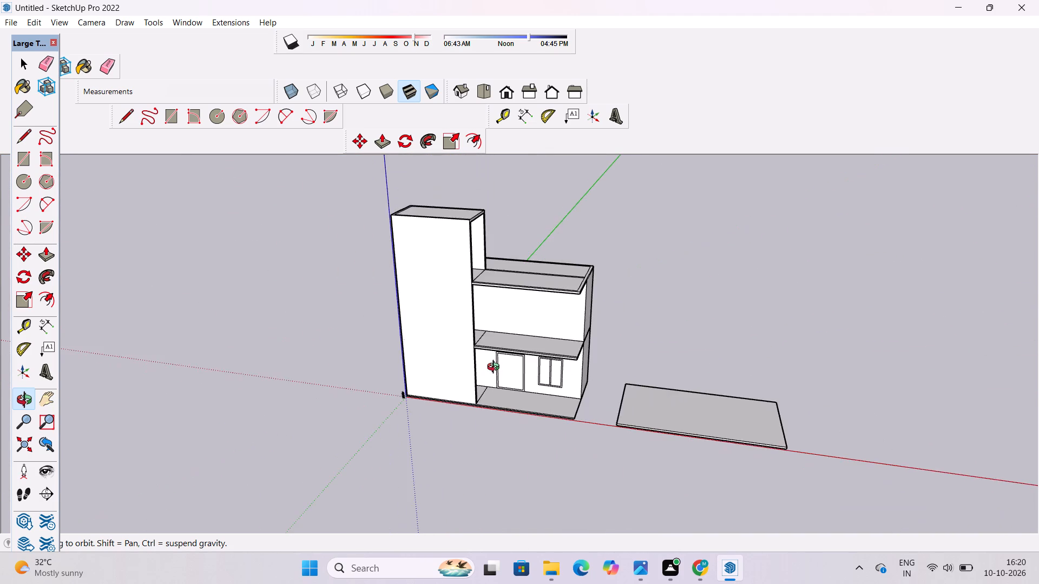
drag(496, 368, 500, 424)
drag(486, 430, 554, 341)
shift+drag(534, 364, 531, 406)
drag(529, 406, 536, 462)
scroll(515, 414, up, 2)
scroll(515, 414, down, 2)
shift+drag(523, 417, 491, 440)
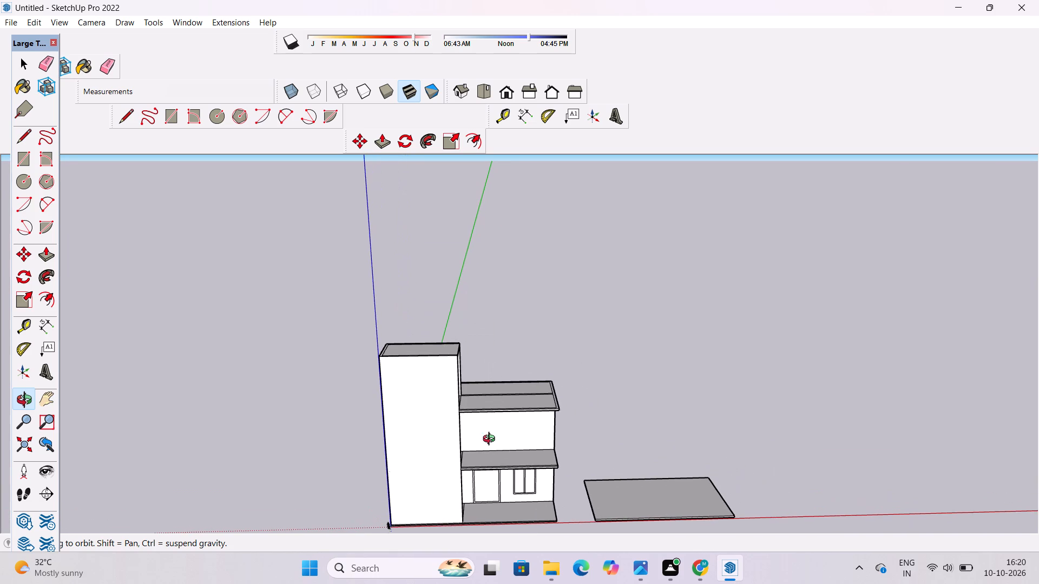
shift+drag(465, 483, 448, 357)
scroll(464, 377, up, 2)
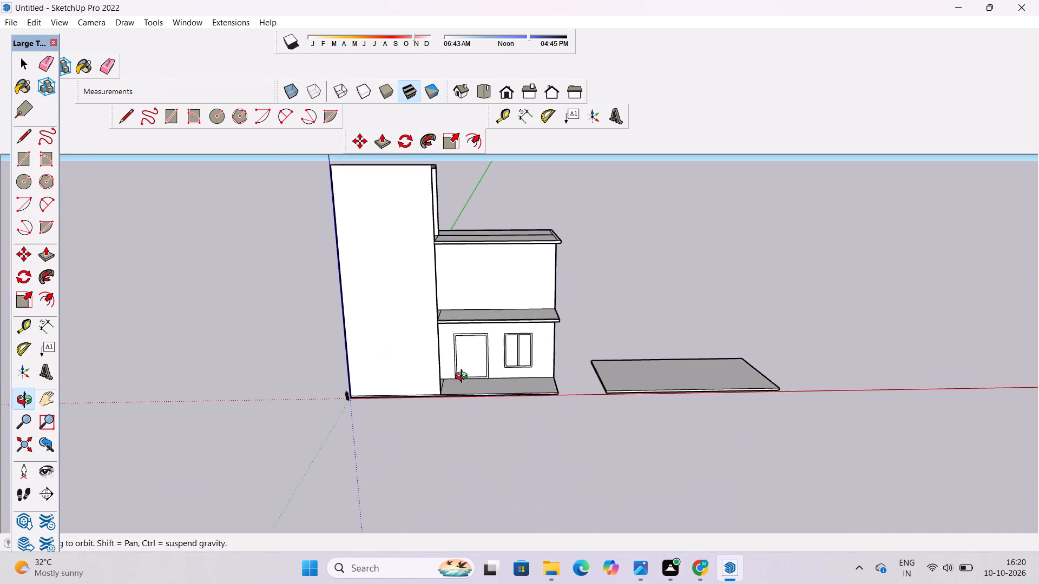
scroll(464, 377, up, 1)
drag(492, 370, 496, 469)
scroll(541, 398, up, 2)
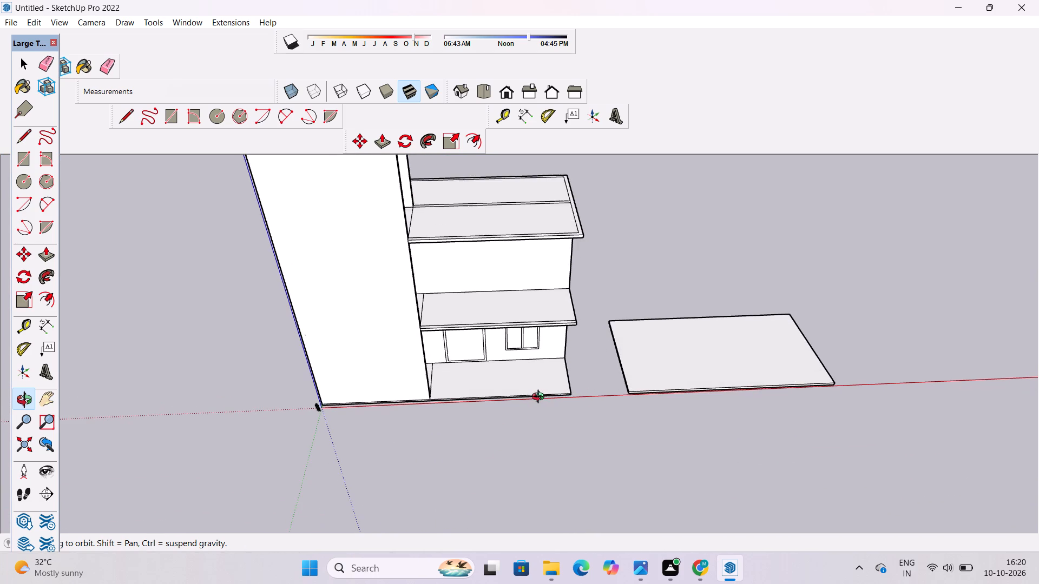
scroll(541, 398, up, 3)
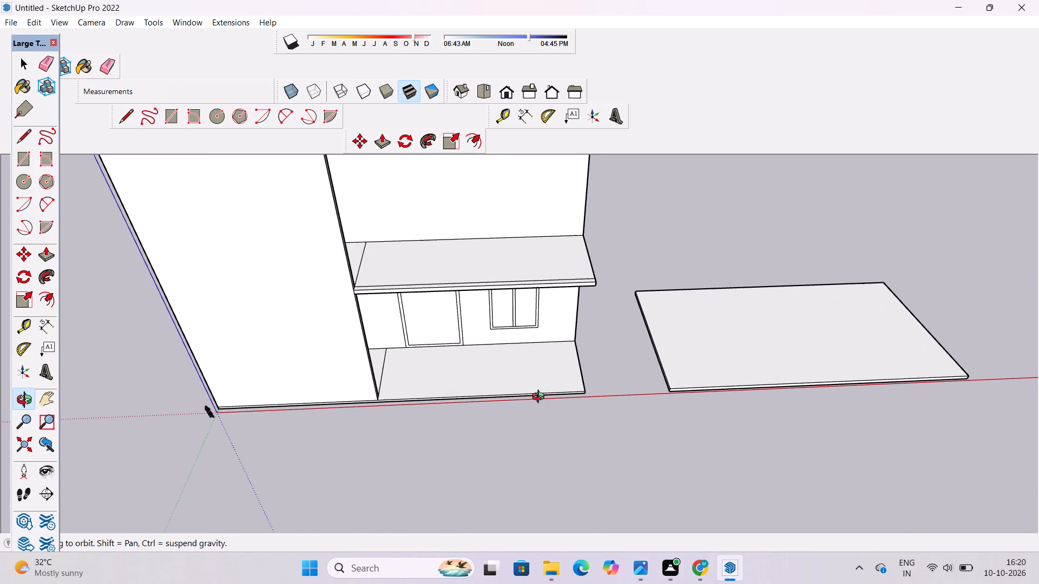
scroll(541, 398, up, 2)
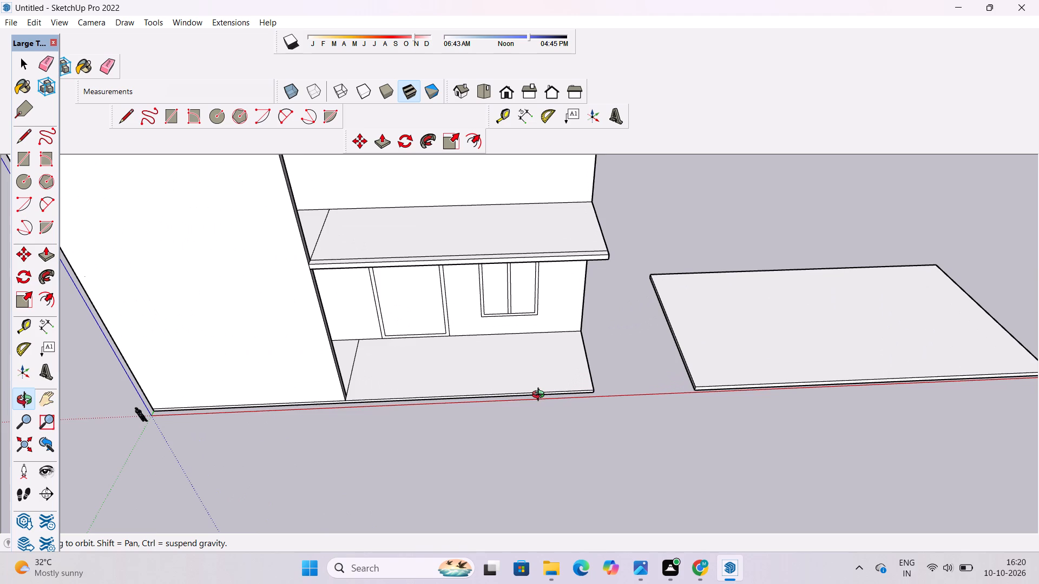
scroll(541, 396, down, 4)
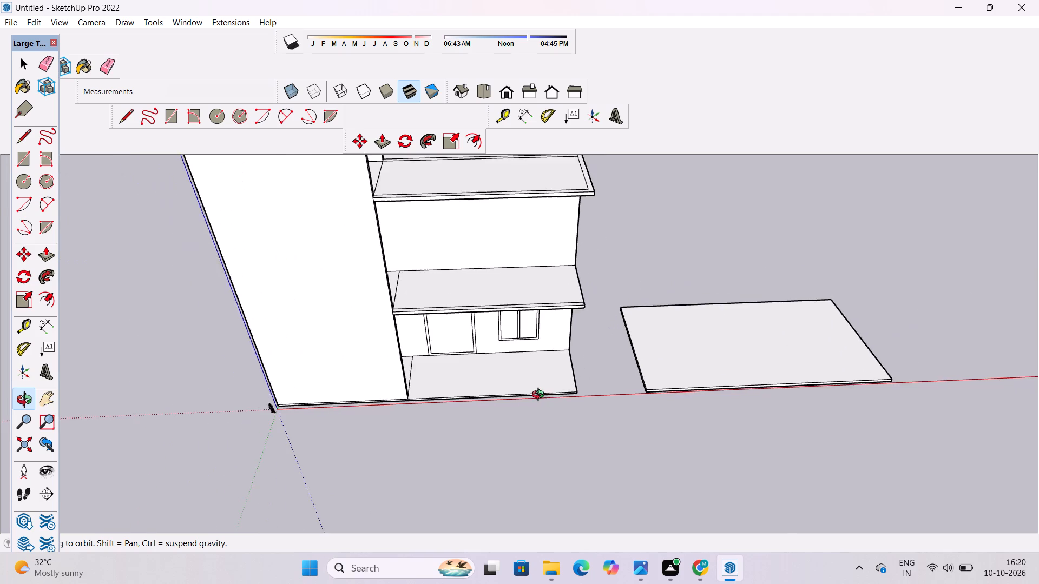
scroll(541, 396, up, 4)
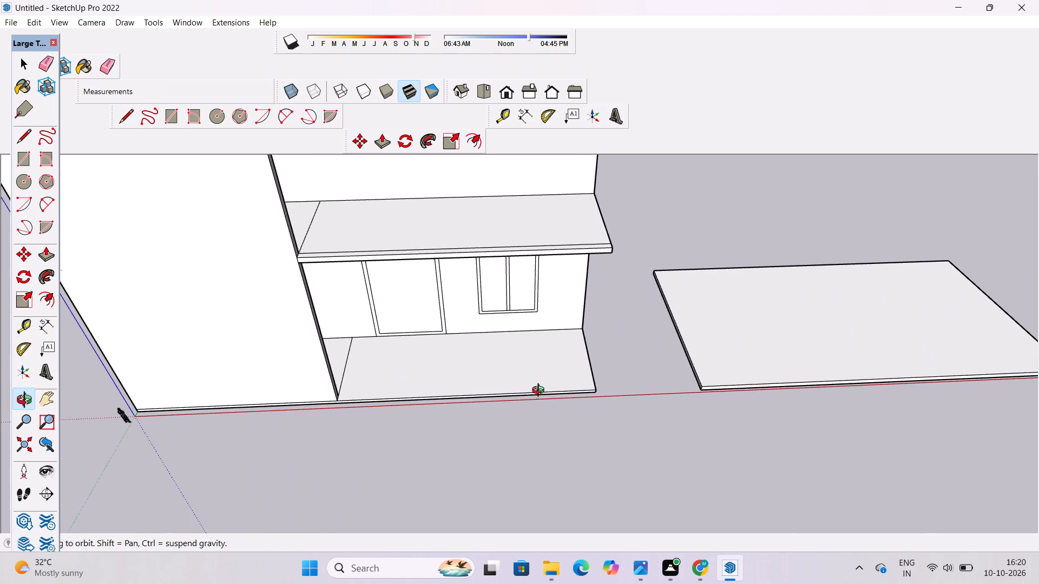
scroll(541, 391, down, 3)
Place a guide line on the ground-storey slab parallel to its front edge, offset 8' inward.
drag(550, 380, 562, 442)
scroll(592, 351, up, 5)
drag(595, 376, 566, 377)
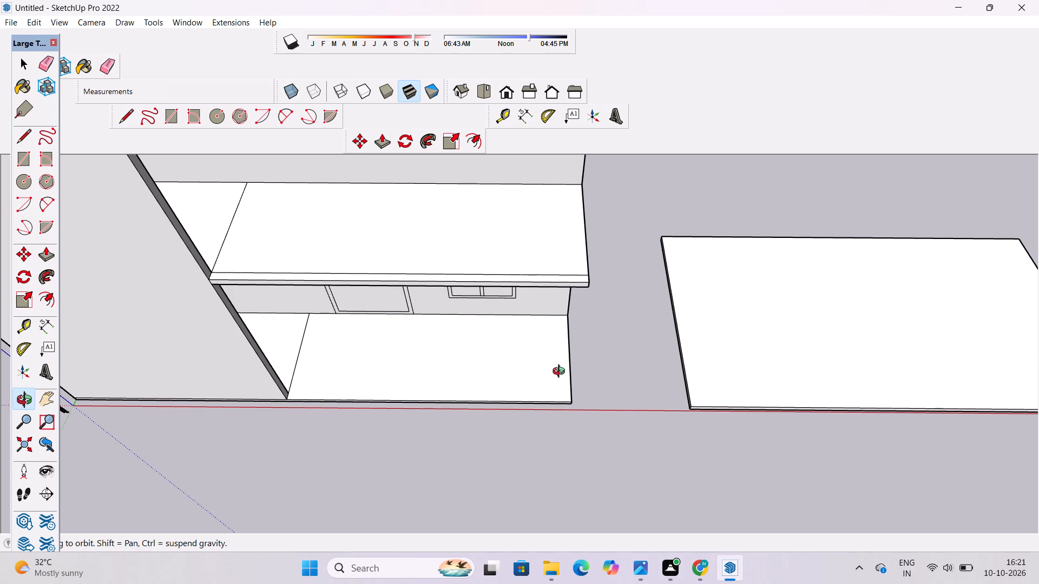
drag(554, 377, 558, 398)
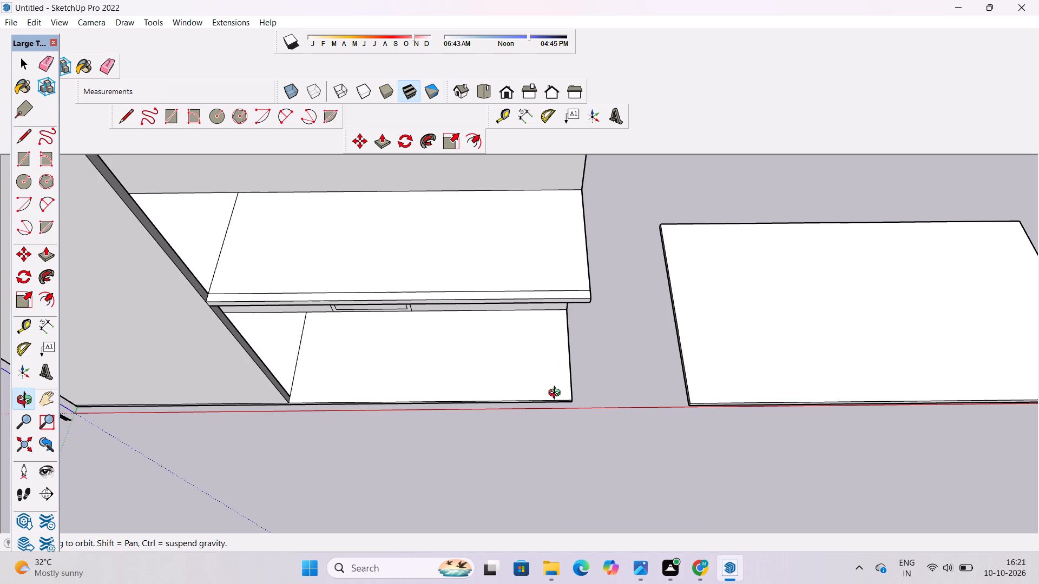
scroll(557, 394, up, 1)
shift+drag(556, 394, 555, 374)
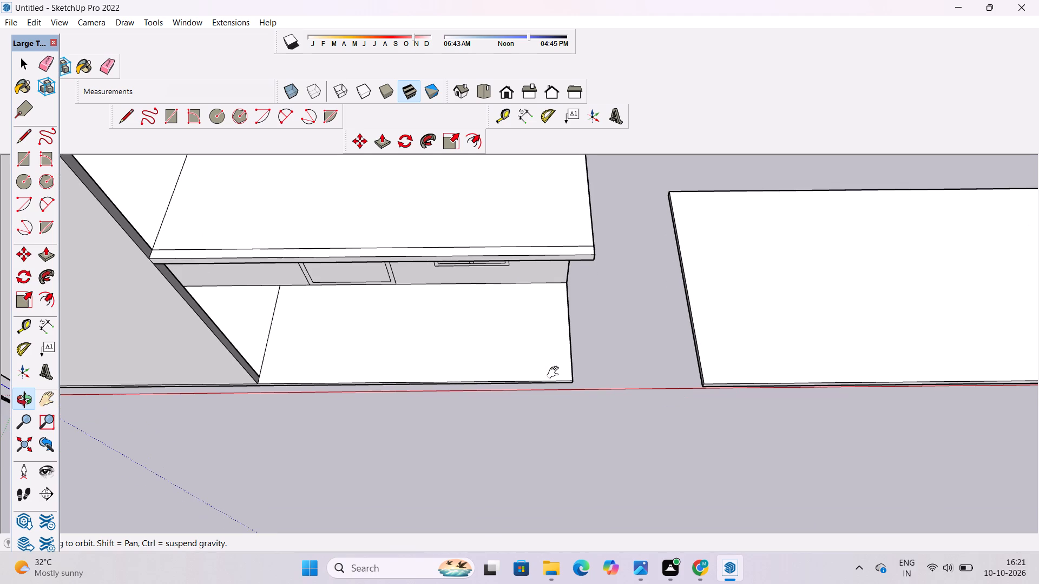
key(t)
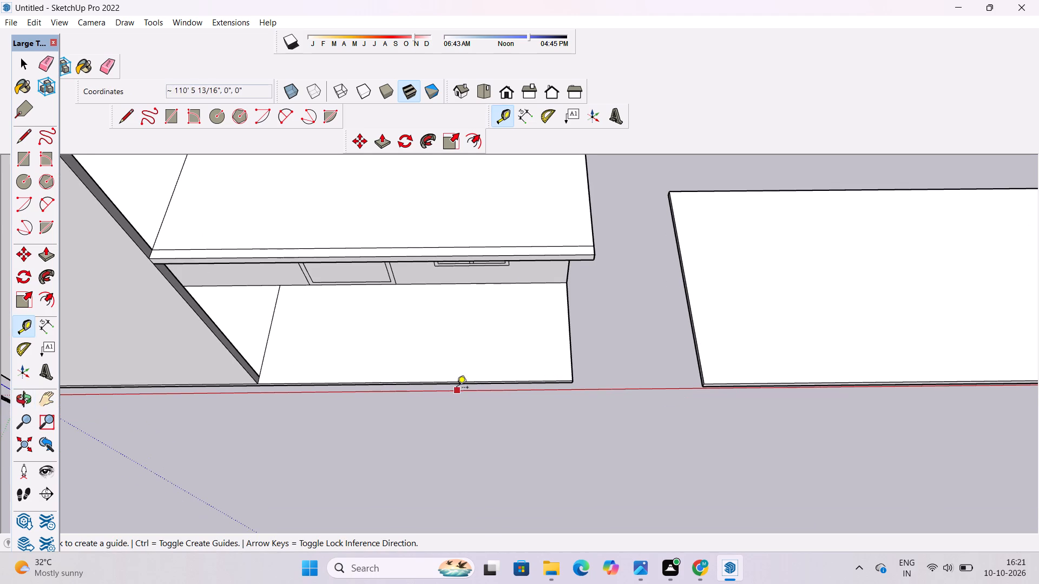
scroll(444, 376, up, 4)
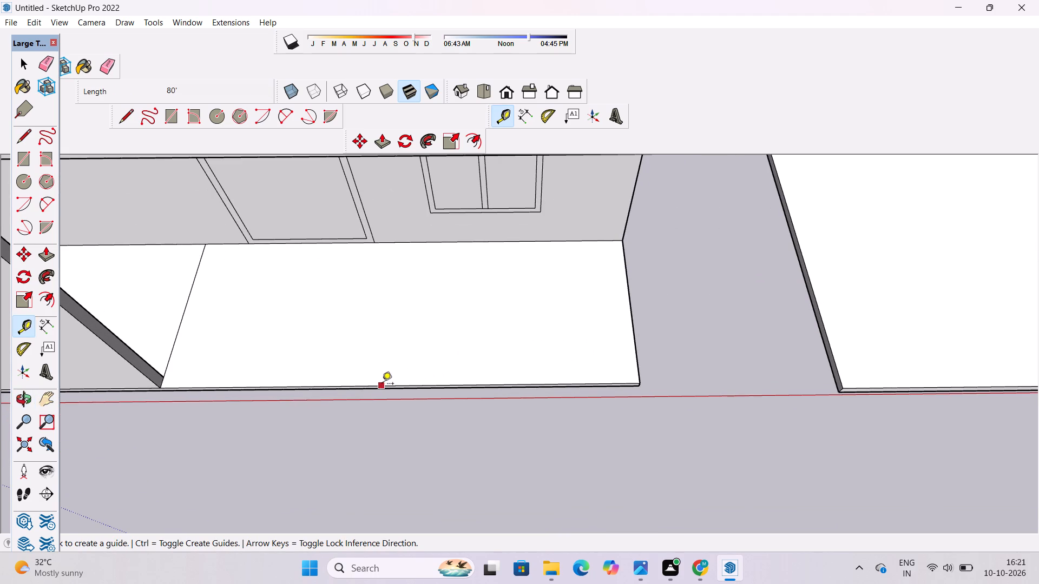
click(400, 385)
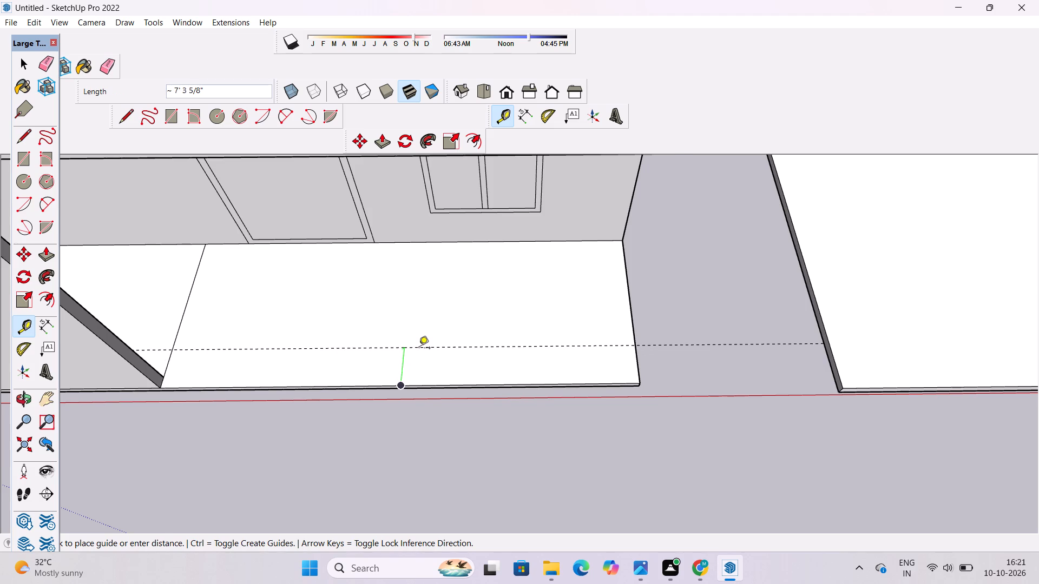
scroll(419, 349, down, 1)
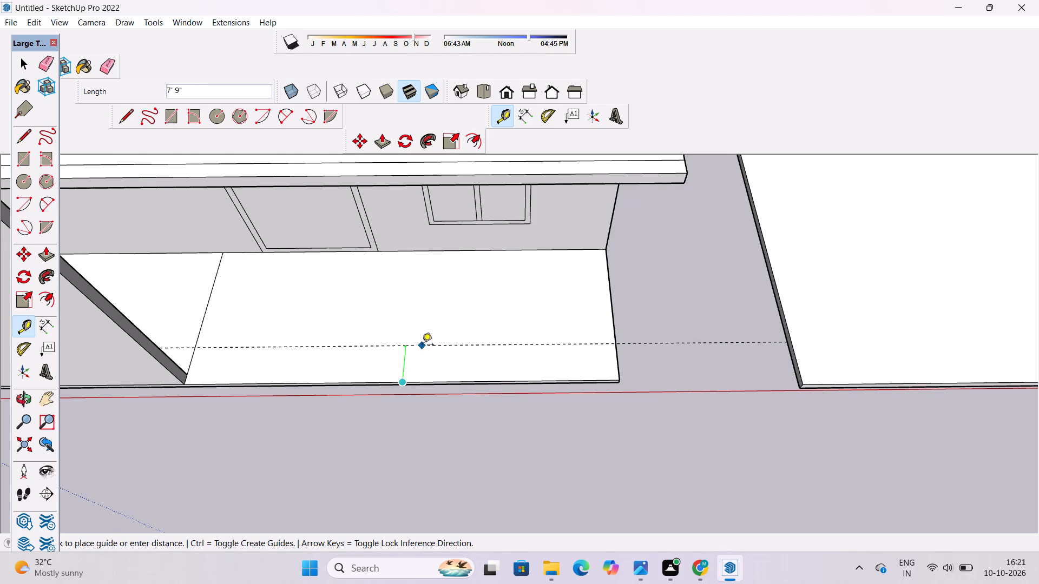
text(8')
key(Return)
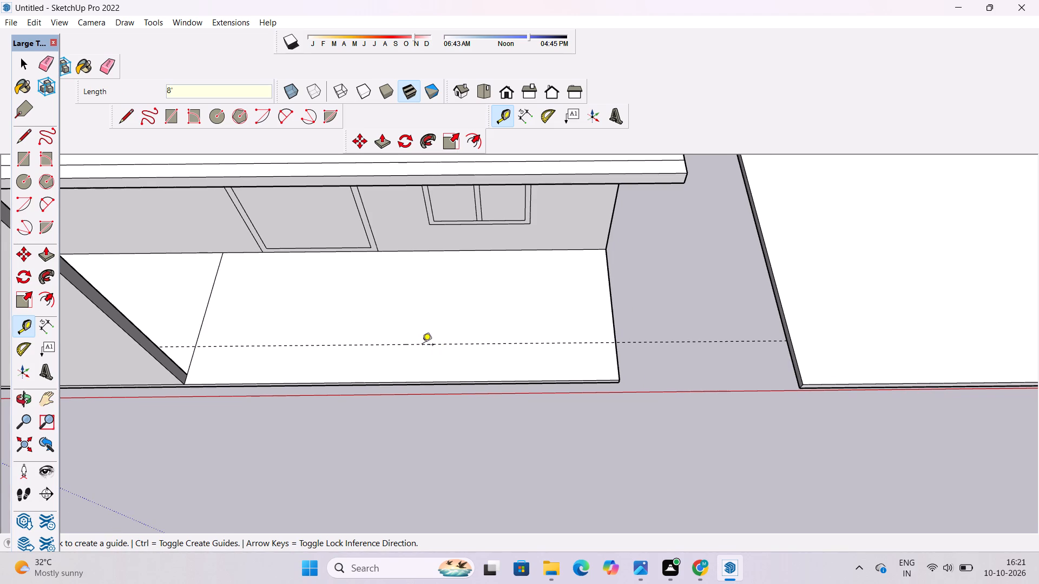
key(space)
Draw a square of about 4' 3" on the ground-storey slab, starting where the guide meets the slab's outer side edge.
click(168, 118)
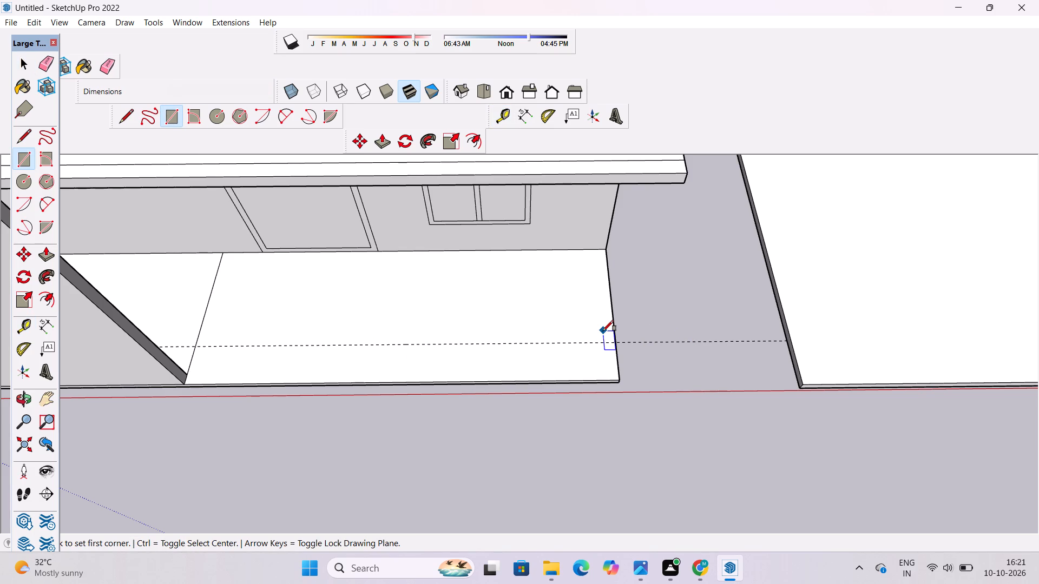
scroll(603, 331, up, 9)
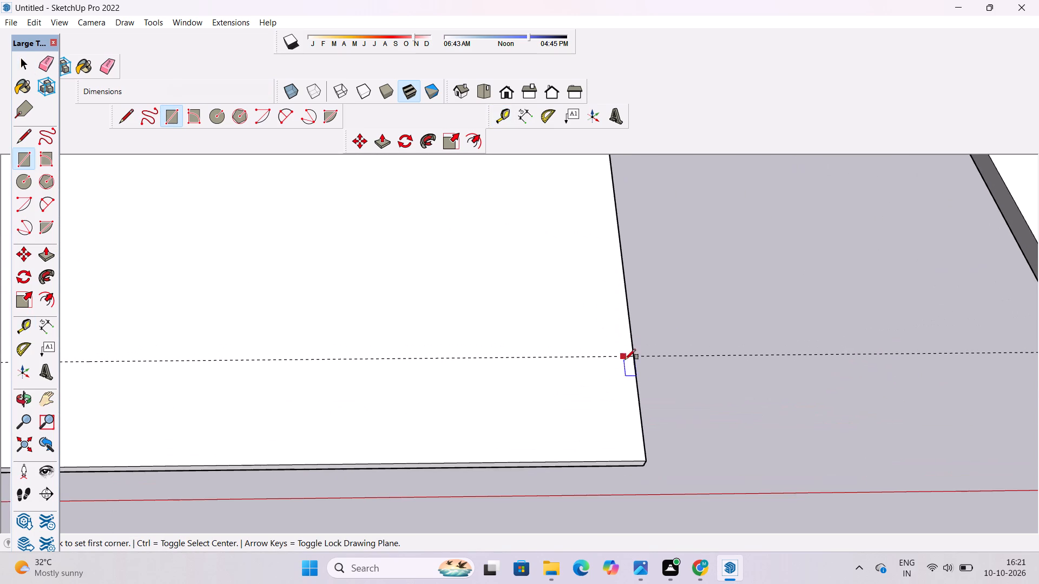
click(632, 356)
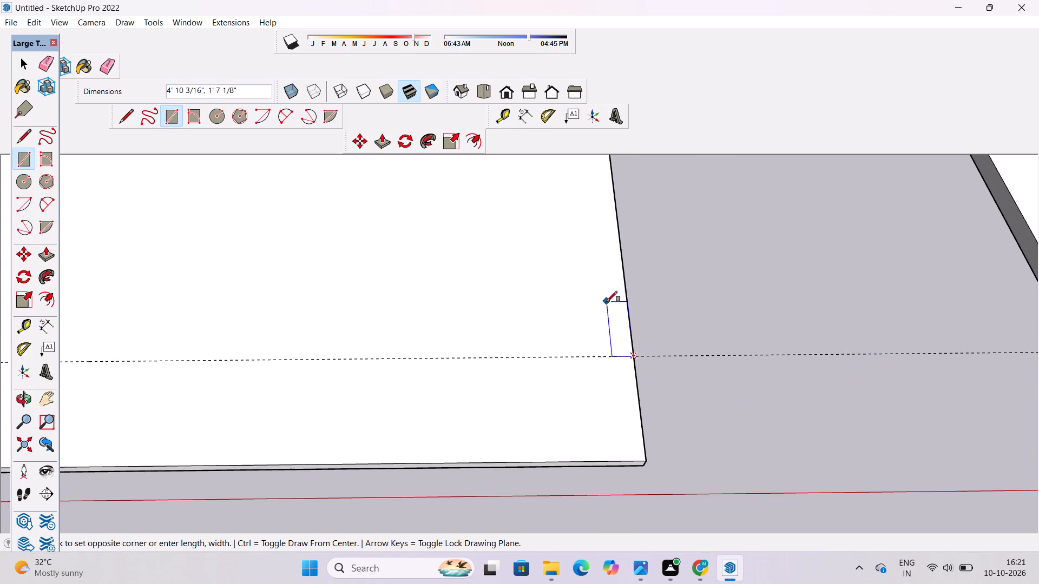
click(573, 309)
key(space)
Examine the square on the slab and the overhanging slab above it from the front and from above.
text(o)
scroll(580, 355, down, 5)
drag(584, 435, 610, 321)
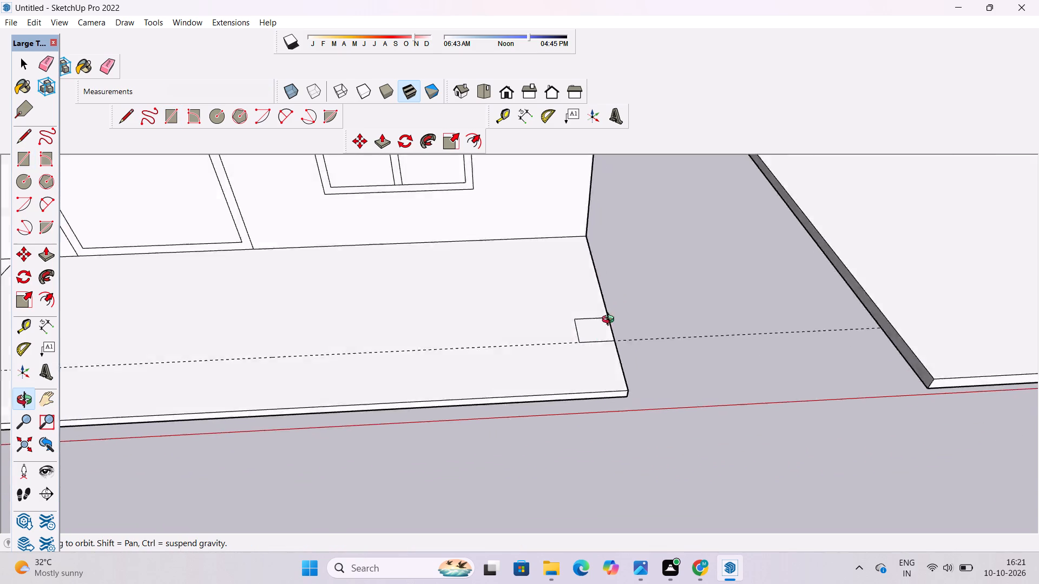
drag(610, 321, 573, 379)
scroll(564, 369, down, 3)
shift+drag(564, 369, 570, 377)
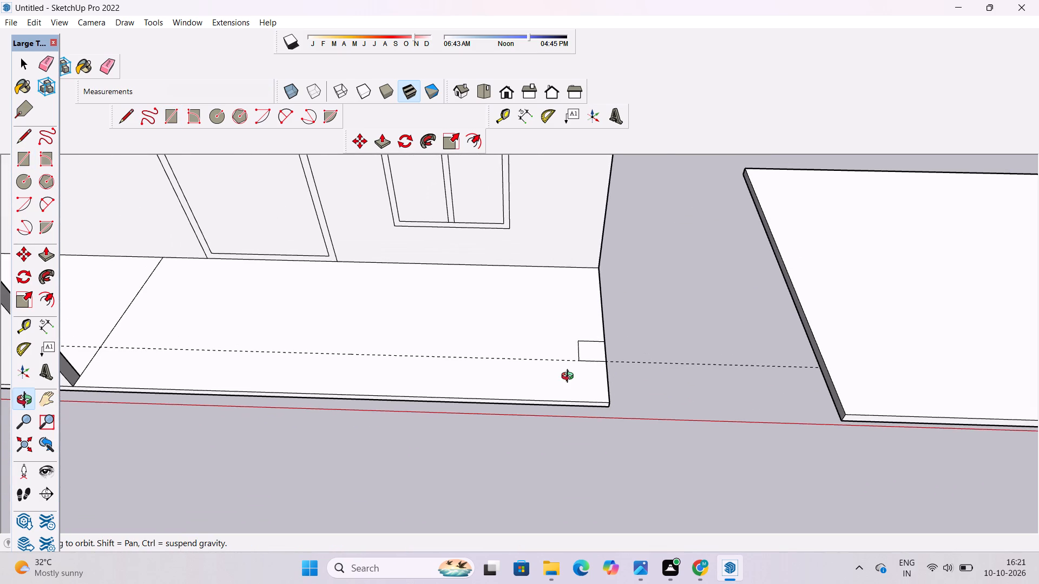
shift+drag(570, 377, 574, 386)
drag(575, 398, 578, 439)
scroll(569, 416, down, 1)
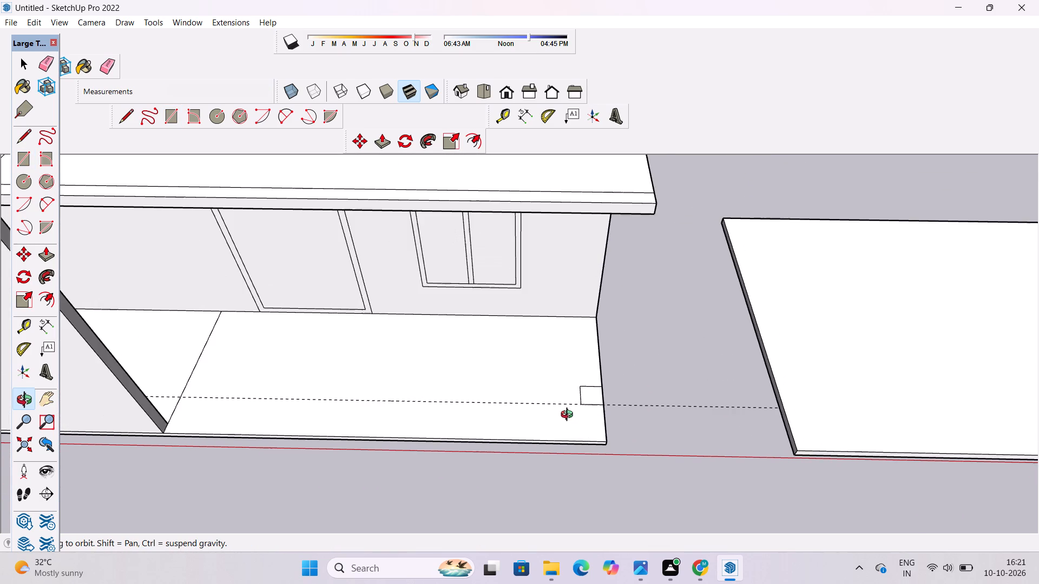
scroll(569, 416, down, 1)
shift+drag(567, 408, 575, 416)
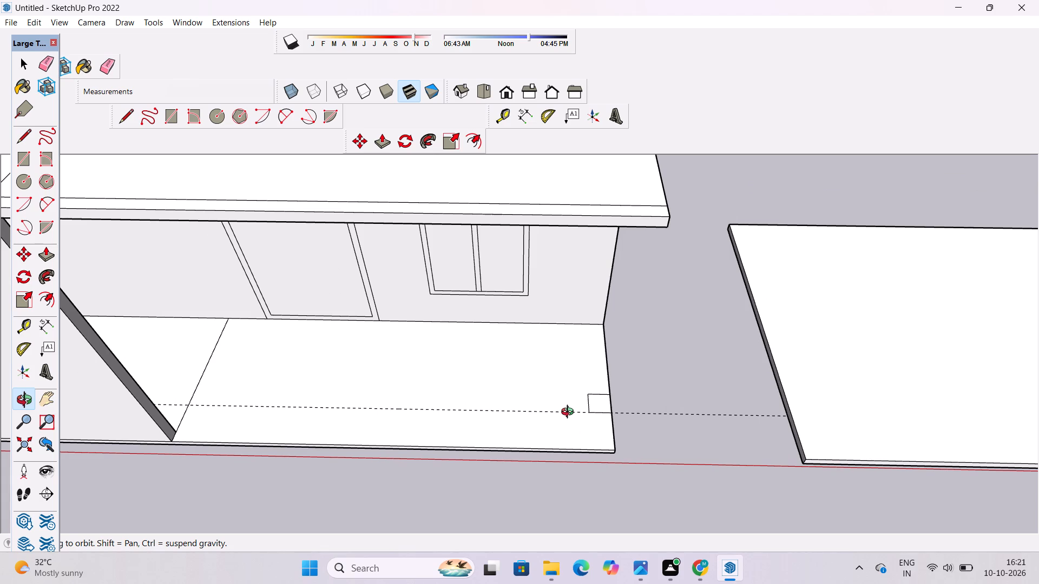
shift+click(581, 420)
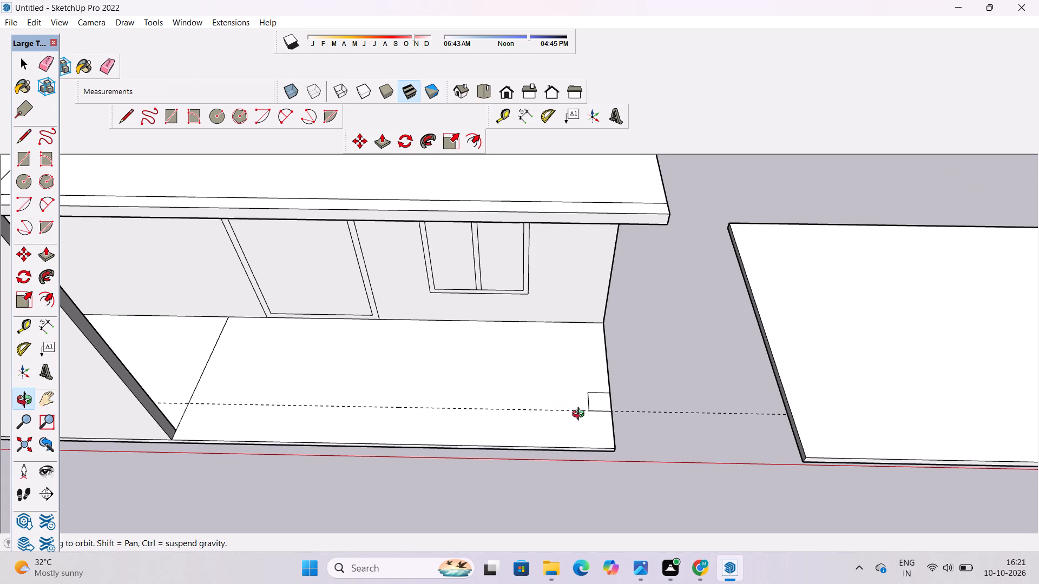
drag(590, 426, 590, 308)
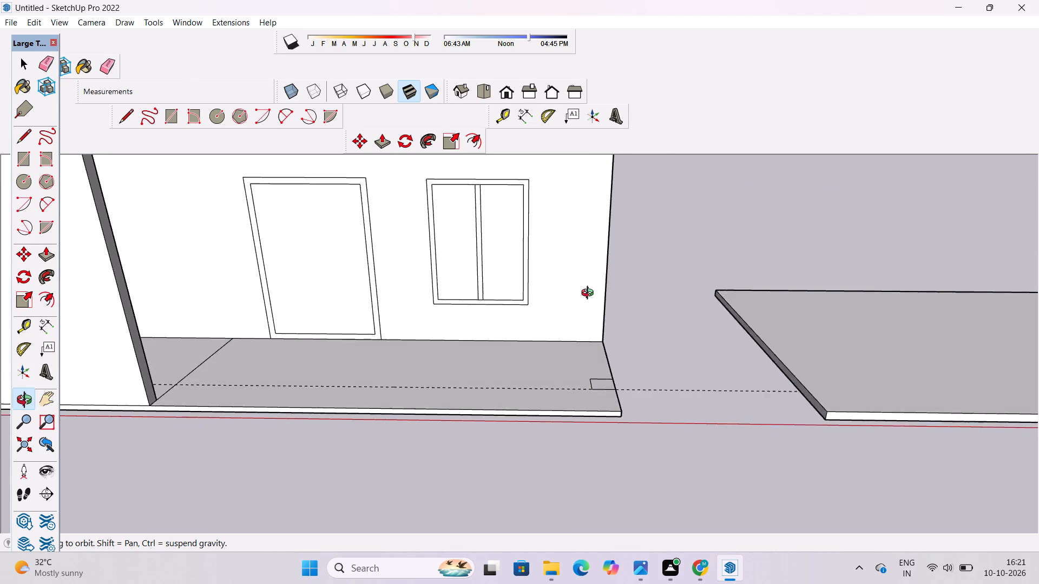
drag(590, 294, 619, 464)
shift+drag(594, 400, 605, 443)
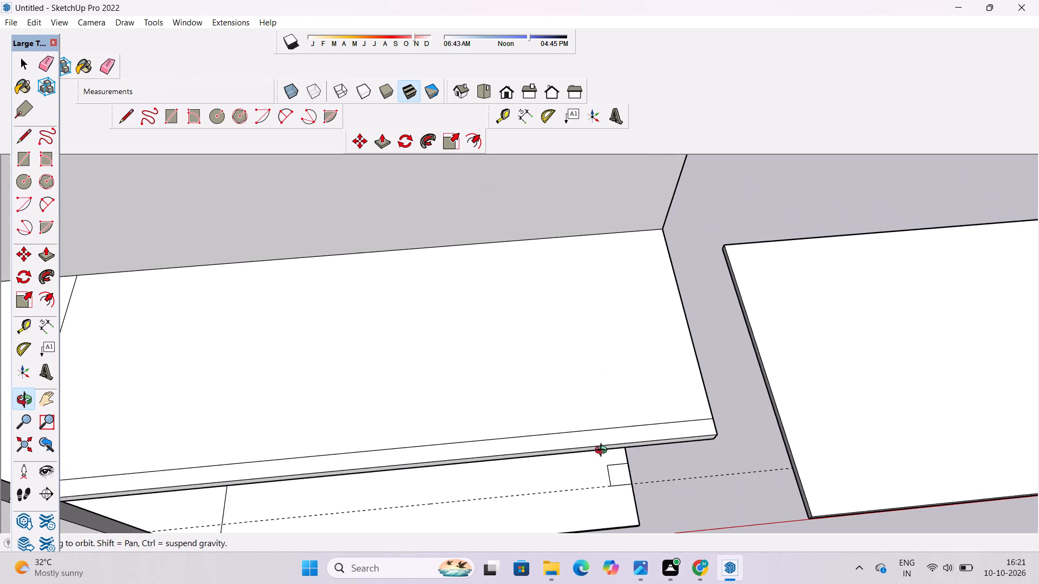
drag(604, 495, 599, 424)
scroll(599, 424, down, 3)
shift+drag(605, 427, 617, 439)
drag(616, 457, 604, 377)
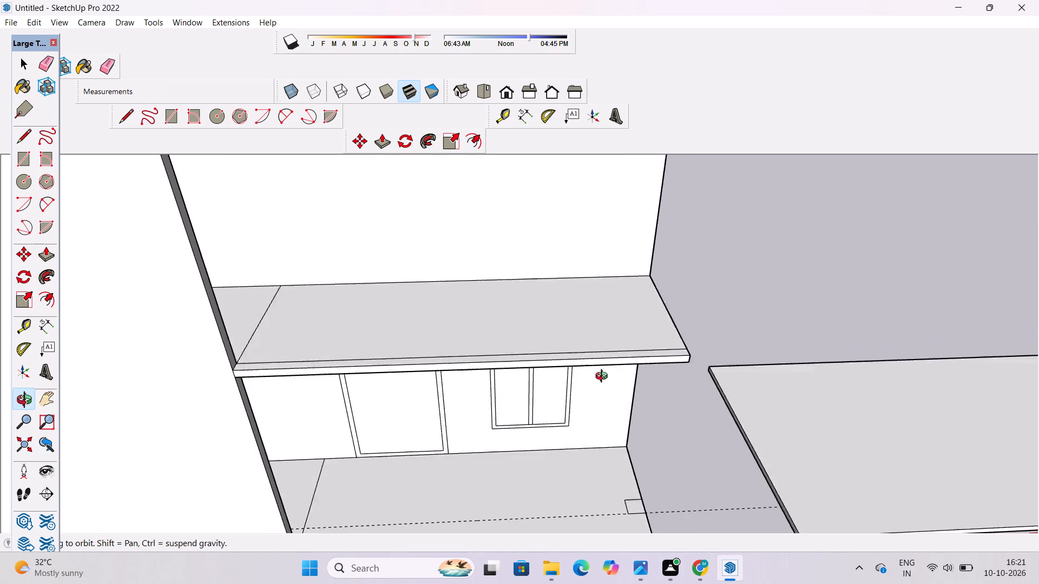
drag(604, 377, 598, 357)
shift+drag(606, 393, 604, 402)
drag(612, 448, 601, 339)
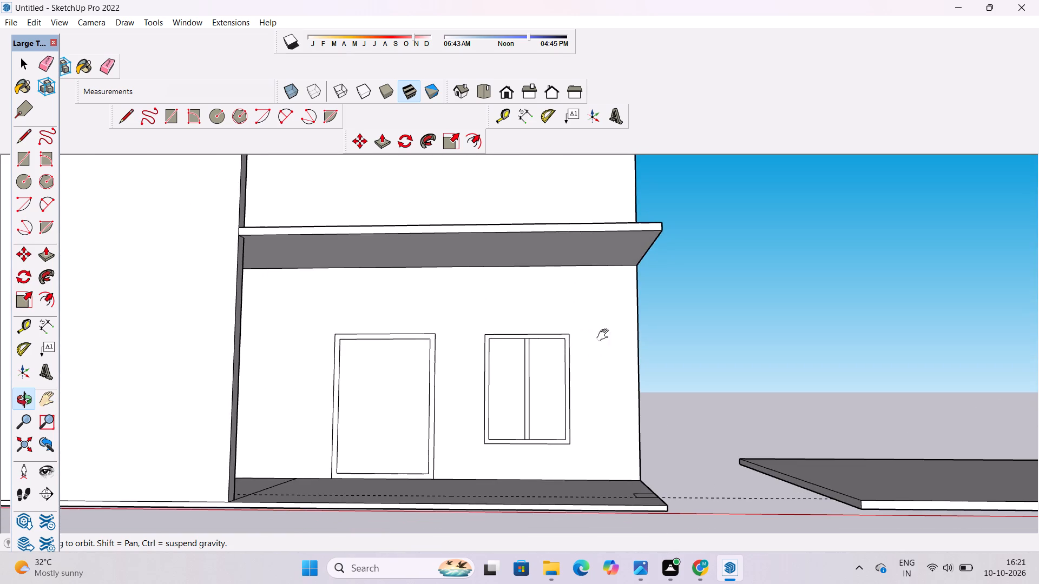
shift+drag(618, 389, 617, 313)
drag(617, 323, 617, 422)
Push/Pull the square up 50' to the underside of the overhanging slab to form a corner column.
key(p)
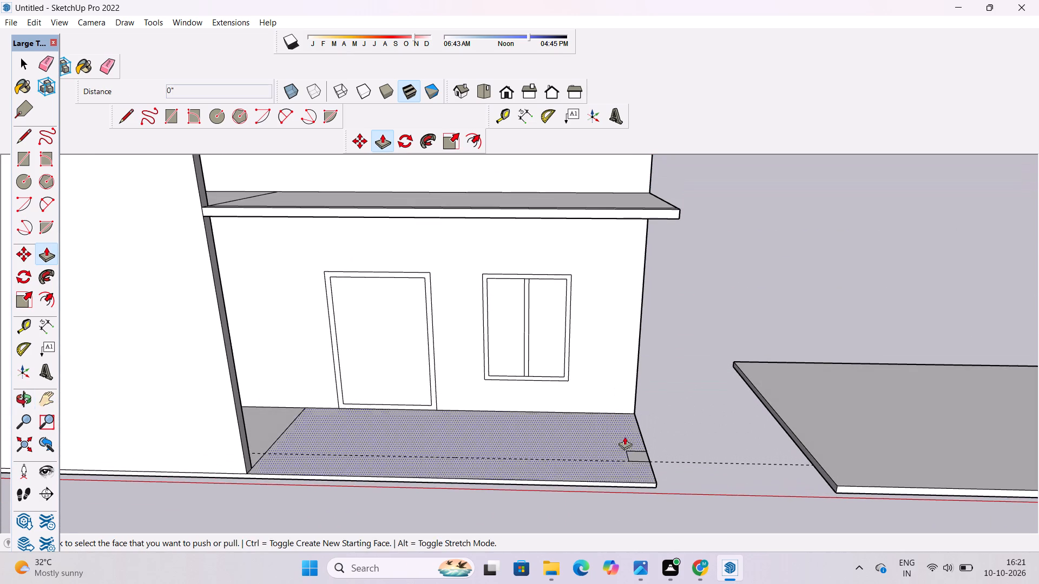
click(639, 448)
key(space)
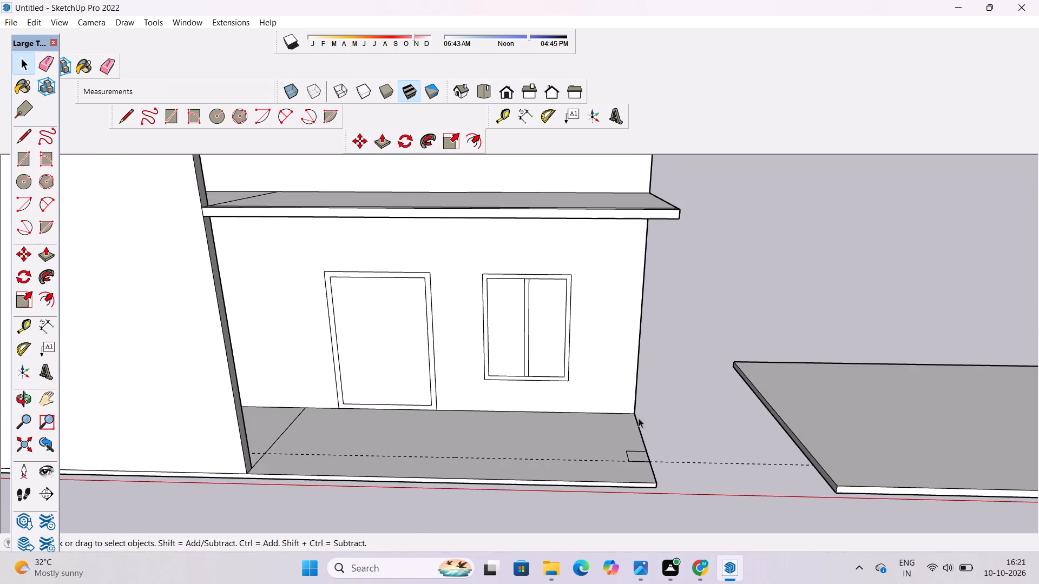
click(636, 455)
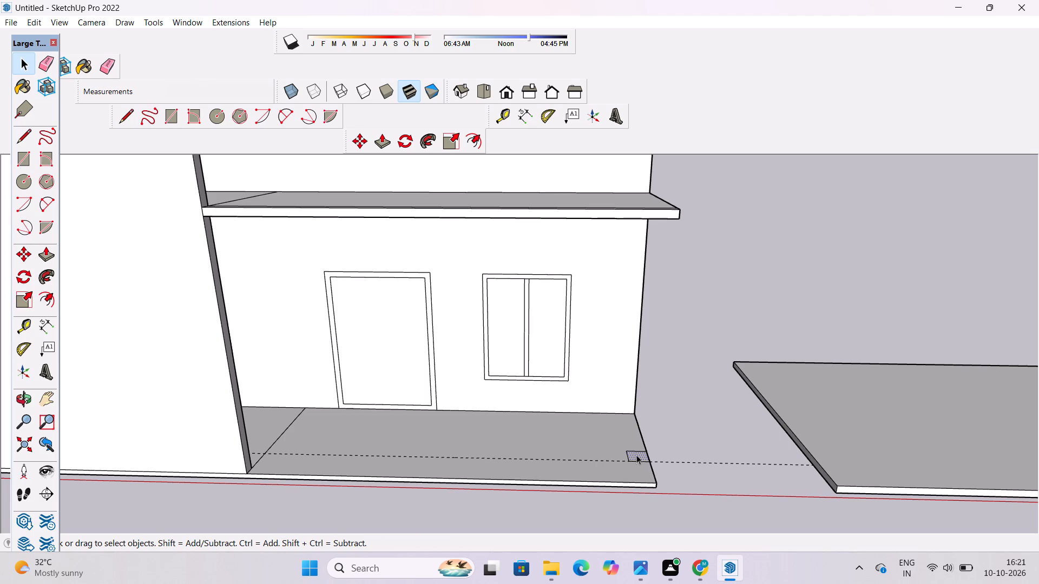
key(p)
click(636, 455)
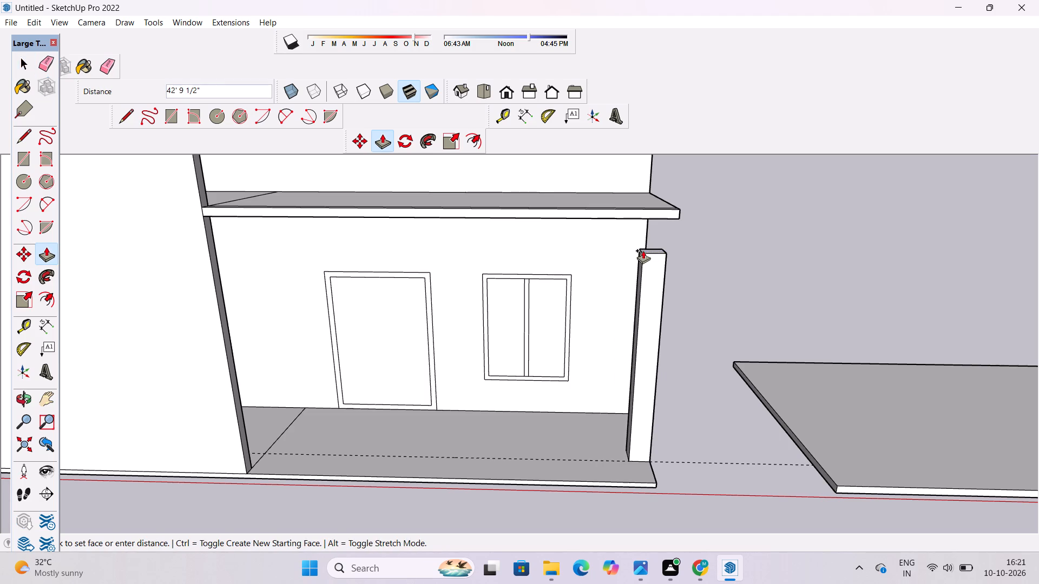
scroll(643, 250, up, 3)
key(o)
drag(648, 330, 643, 237)
scroll(646, 238, down, 1)
shift+drag(646, 252, 613, 329)
shift+drag(611, 330, 600, 351)
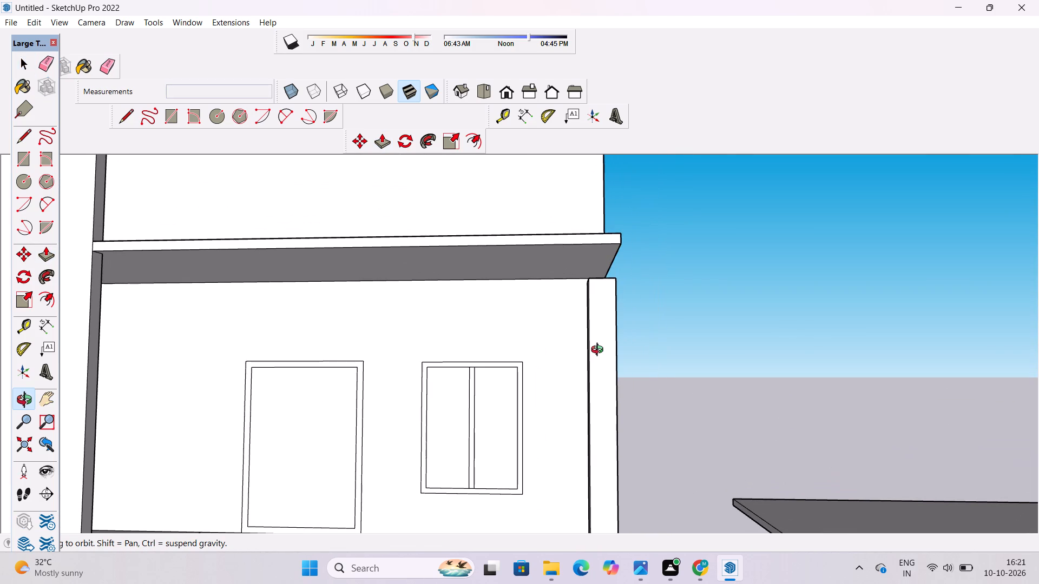
key(p)
click(561, 268)
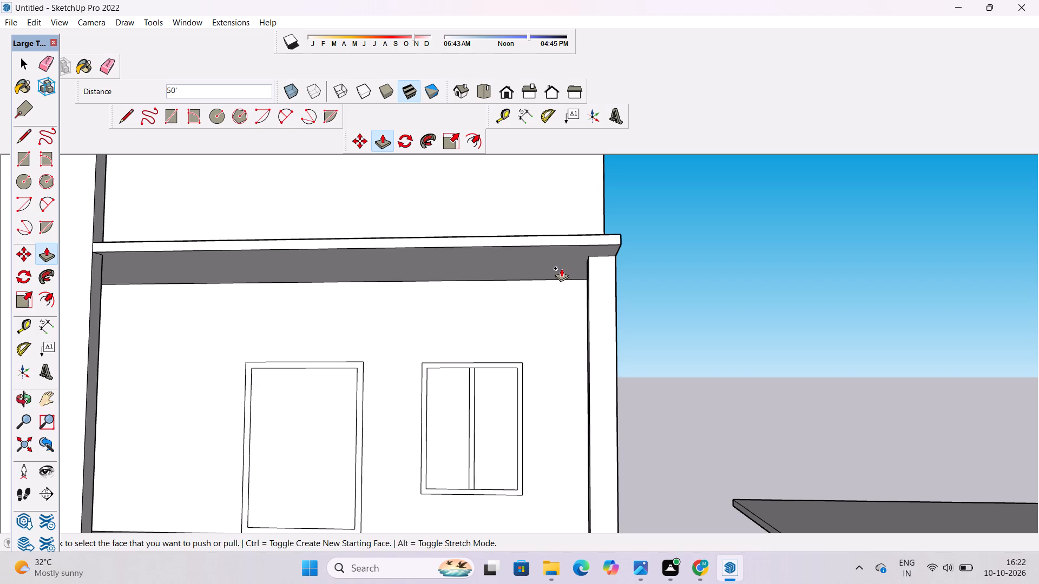
key(space)
Examine the corner column, the overhanging slab and the door and window wall from the front.
text(o)
scroll(593, 203, down, 1)
scroll(607, 230, up, 1)
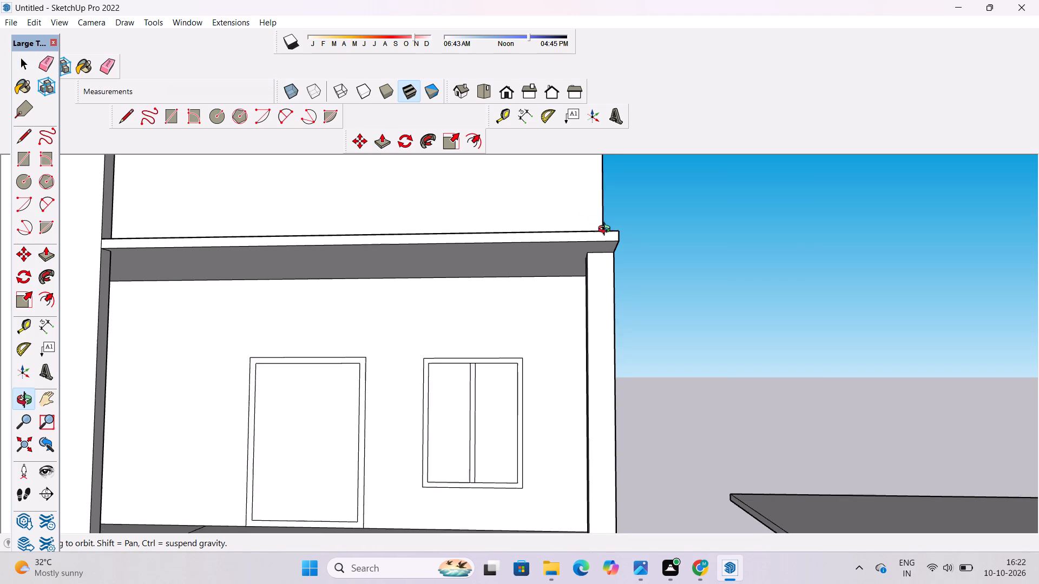
scroll(610, 236, down, 4)
drag(662, 248, 663, 266)
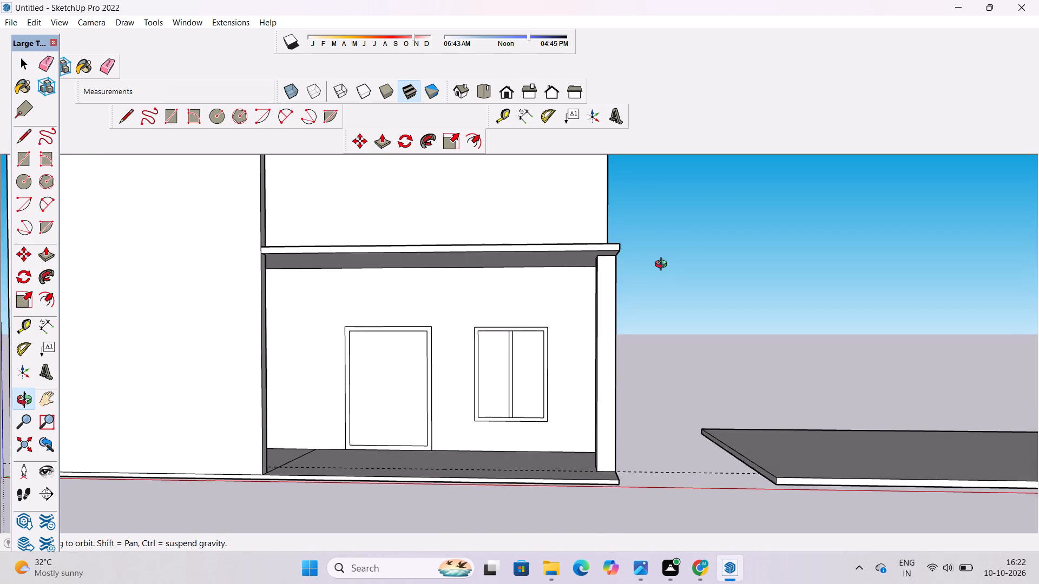
scroll(663, 266, down, 4)
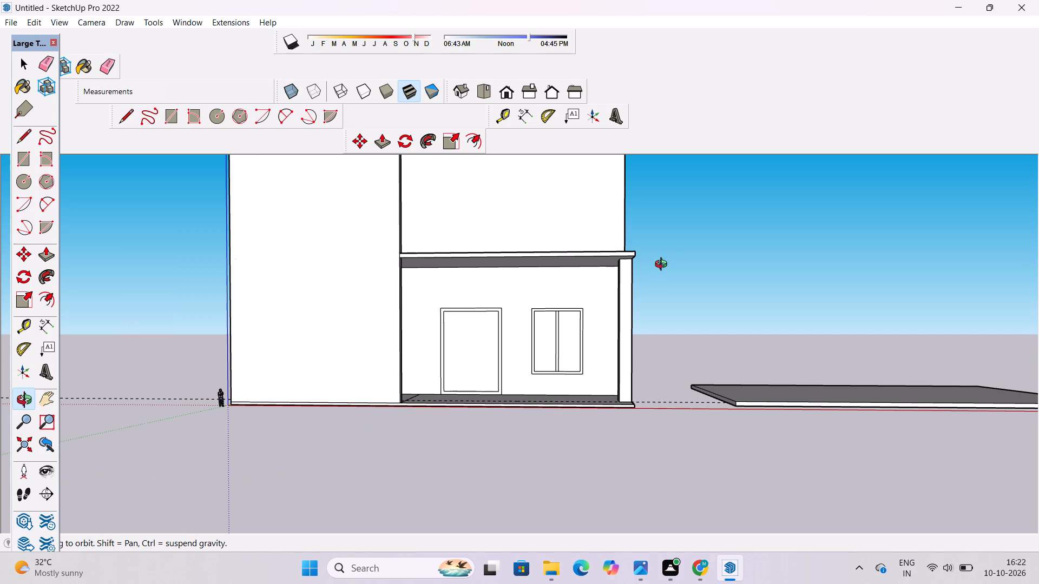
drag(663, 266, 665, 307)
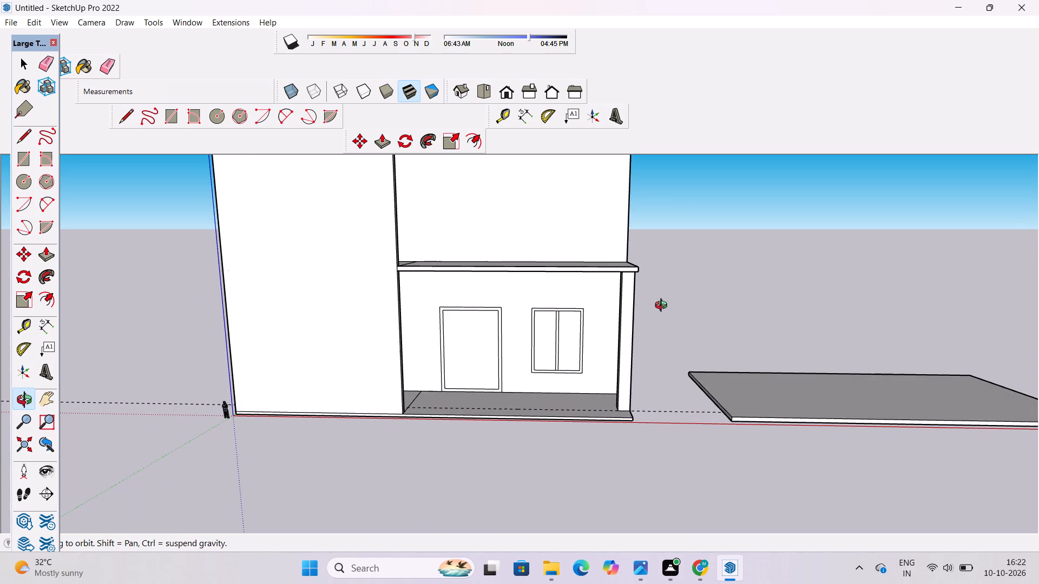
shift+drag(661, 302, 663, 313)
scroll(564, 301, up, 1)
shift+drag(564, 301, 568, 314)
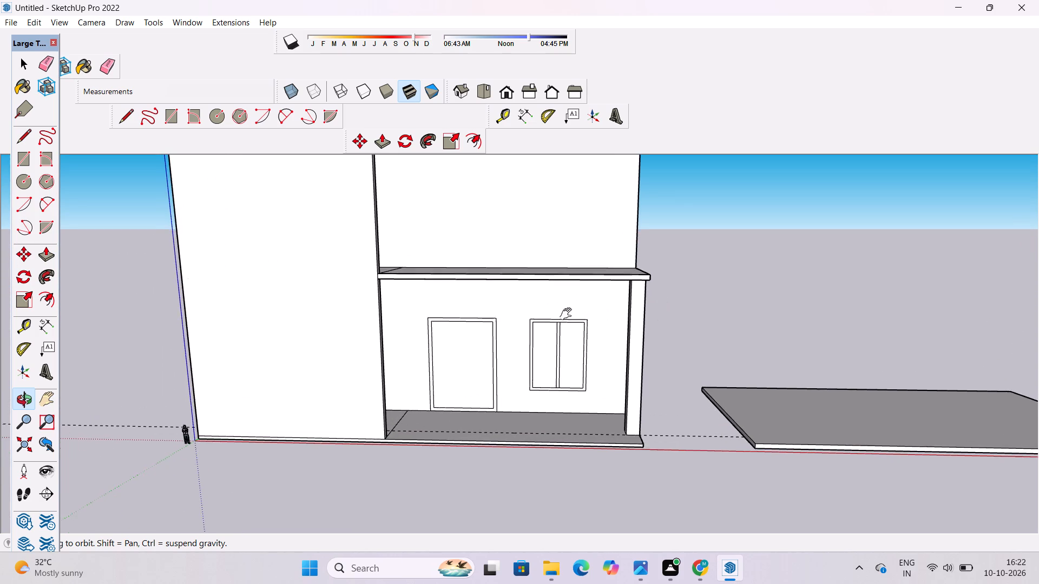
shift+drag(568, 314, 570, 328)
shift+drag(570, 328, 572, 321)
shift+scroll(582, 293, up, 2)
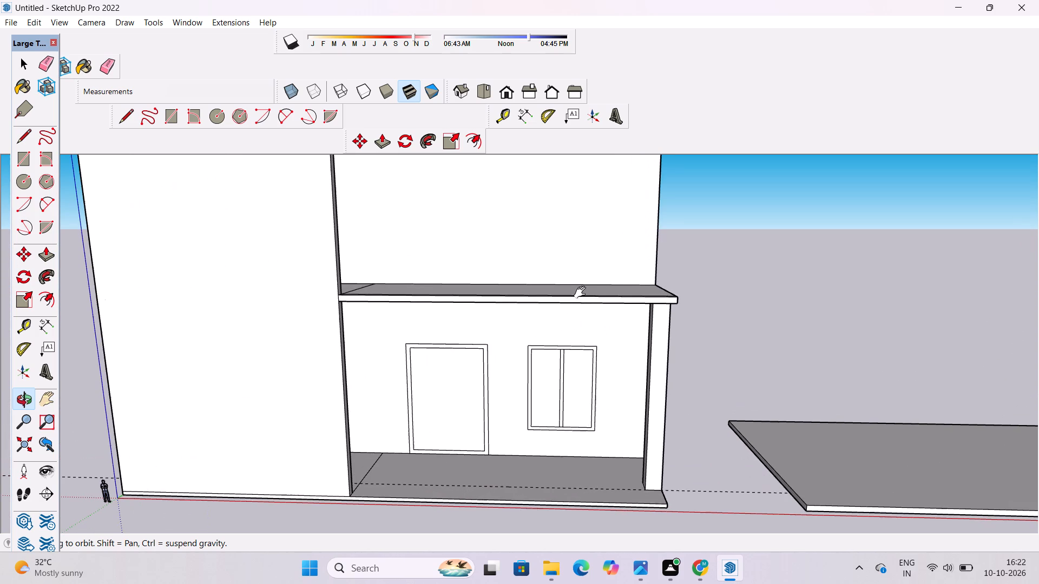
shift+drag(583, 290, 574, 329)
scroll(584, 299, down, 2)
shift+drag(586, 315, 593, 286)
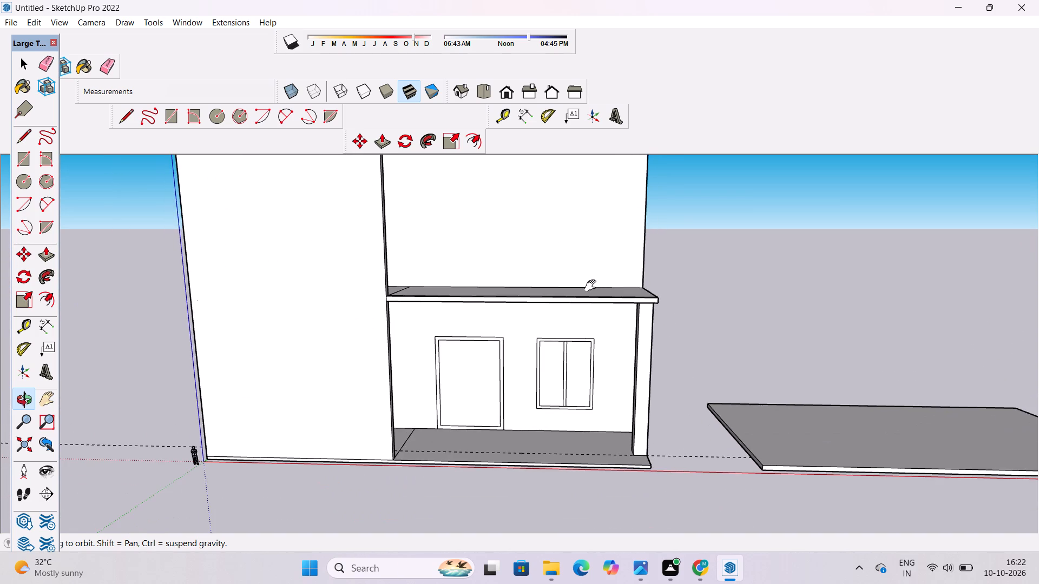
shift+drag(593, 286, 595, 305)
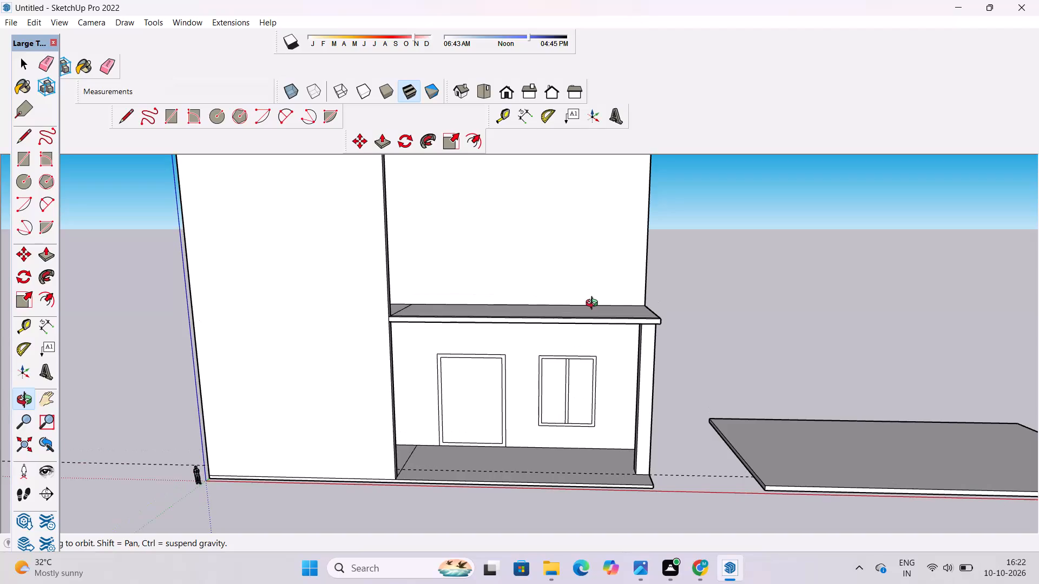
Examine the whole building mass, its overhanging slabs and the corner column from the front, from above and from a low angle.
scroll(596, 299, up, 2)
shift+drag(597, 298, 597, 307)
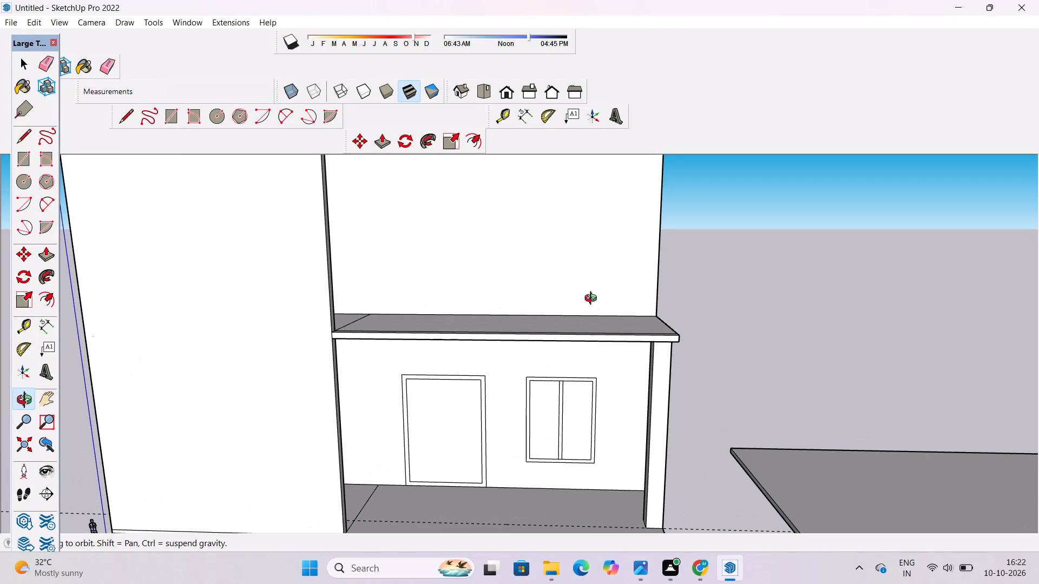
scroll(601, 281, down, 4)
drag(602, 285, 611, 403)
shift+drag(611, 403, 610, 404)
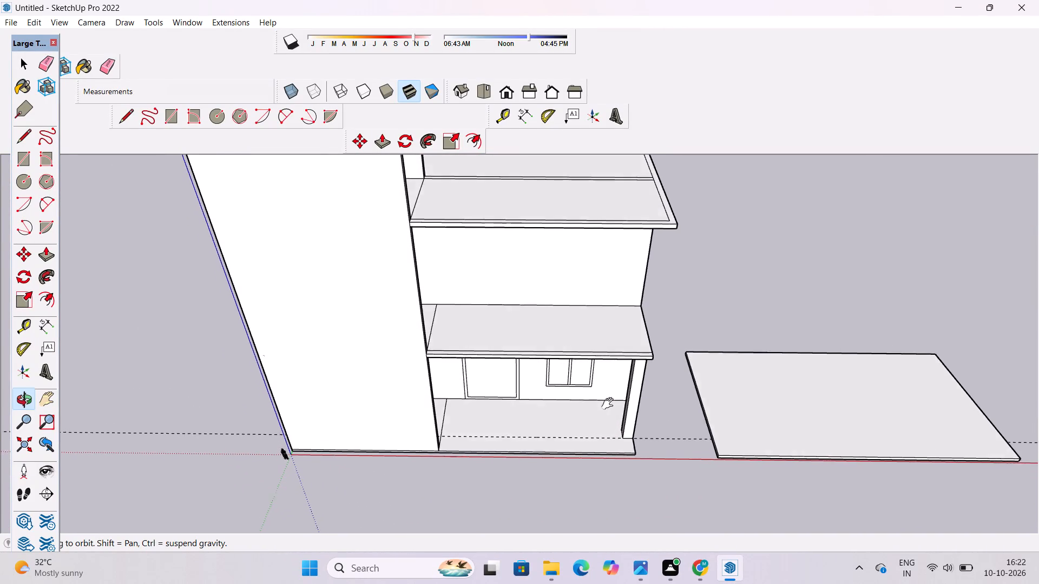
shift+drag(610, 404, 609, 394)
scroll(613, 373, down, 1)
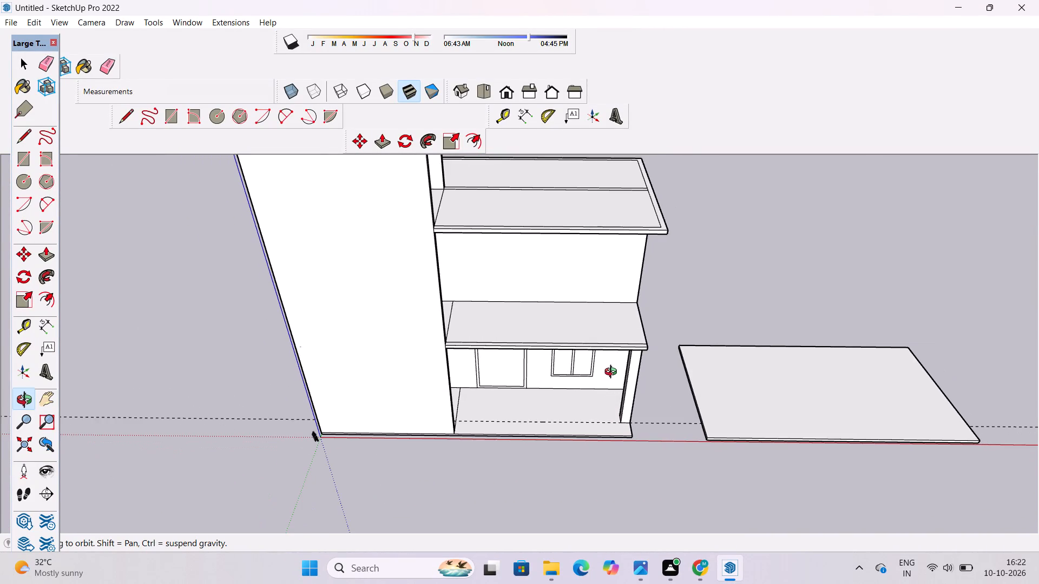
shift+drag(603, 374, 634, 377)
drag(635, 380, 635, 389)
scroll(635, 389, down, 5)
shift+drag(660, 350, 673, 386)
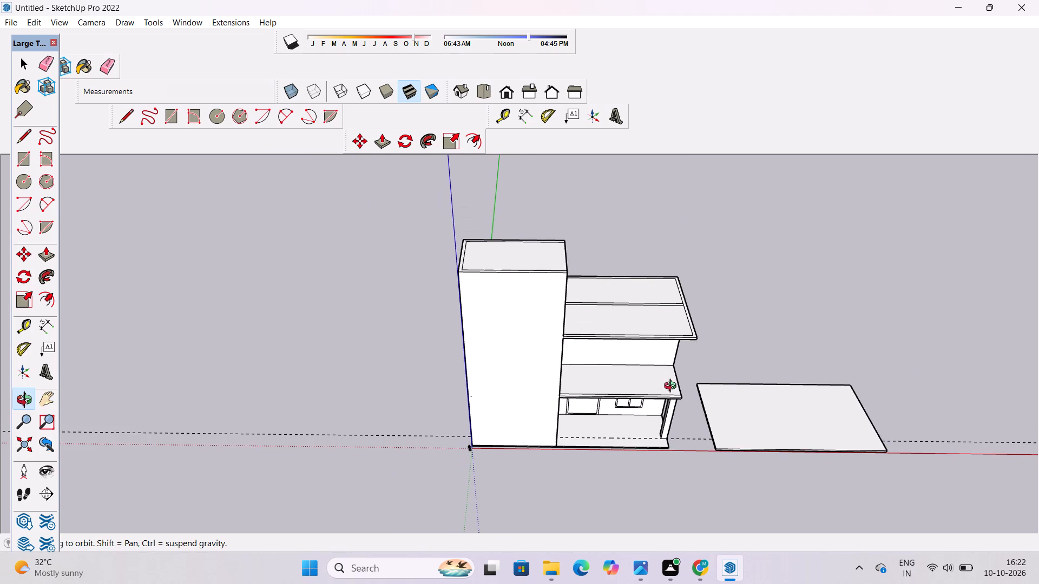
drag(668, 399, 686, 312)
drag(686, 311, 627, 347)
drag(611, 448, 606, 423)
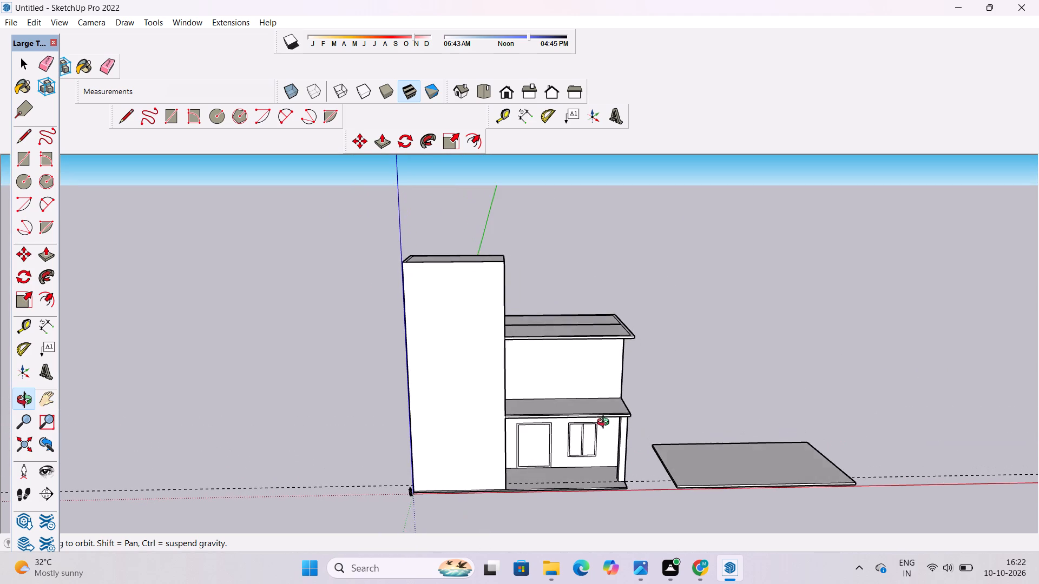
shift+drag(607, 434, 602, 389)
drag(661, 421, 608, 335)
scroll(608, 390, up, 4)
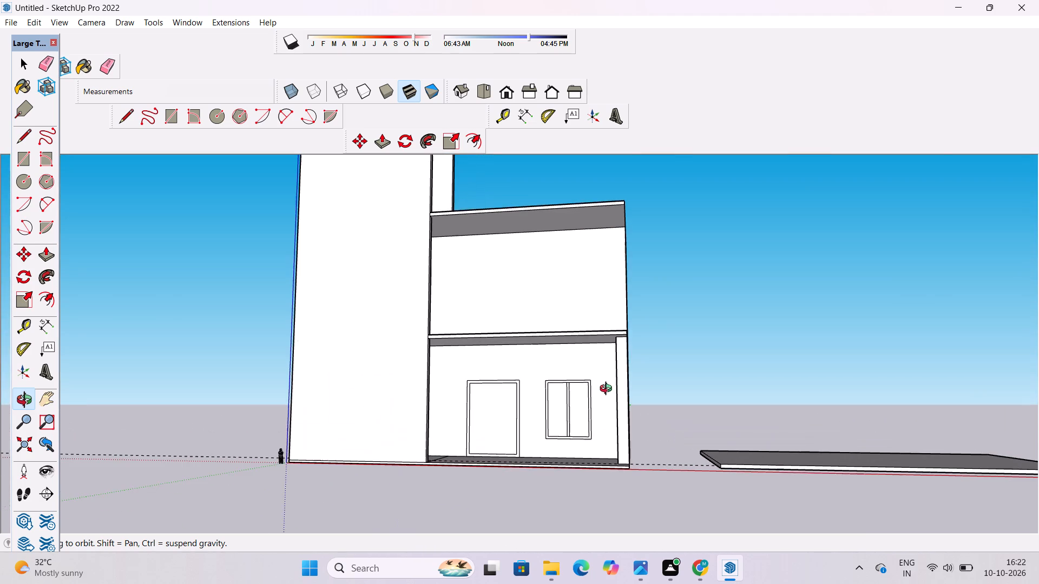
shift+drag(608, 413, 608, 369)
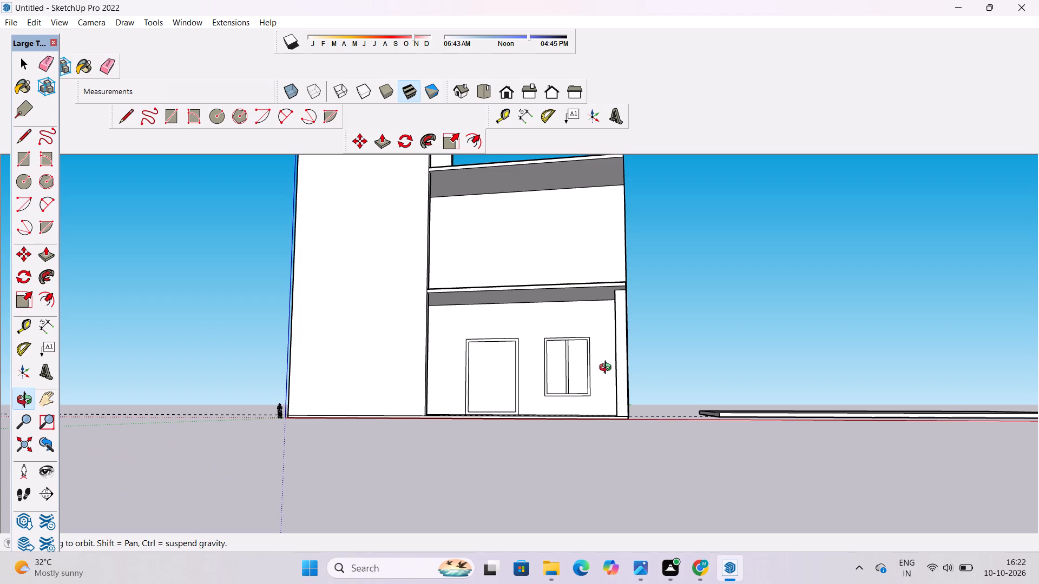
scroll(608, 368, down, 2)
drag(649, 367, 624, 361)
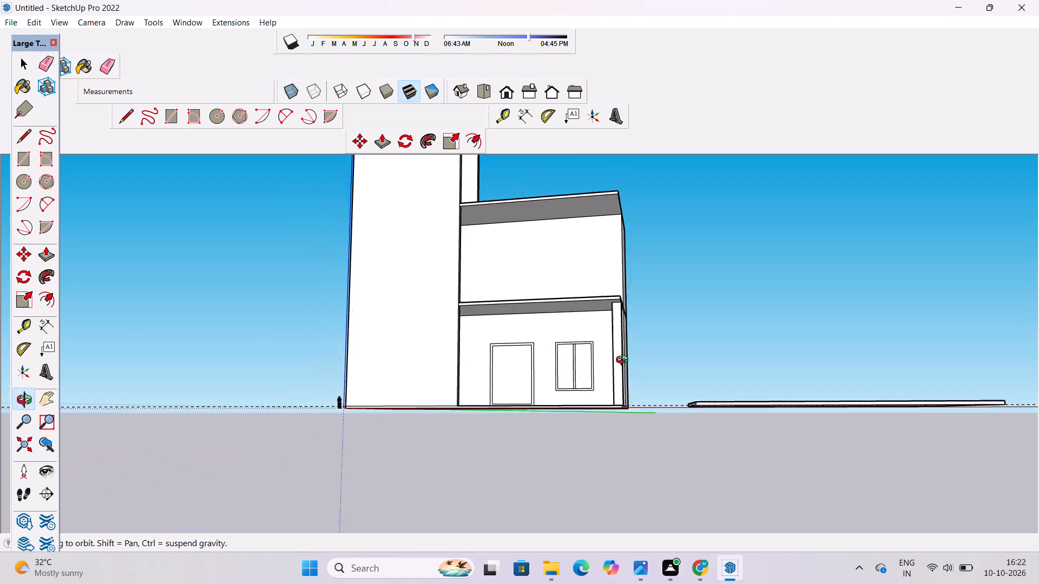
drag(624, 361, 573, 502)
scroll(617, 419, up, 4)
drag(561, 460, 593, 462)
drag(594, 463, 619, 410)
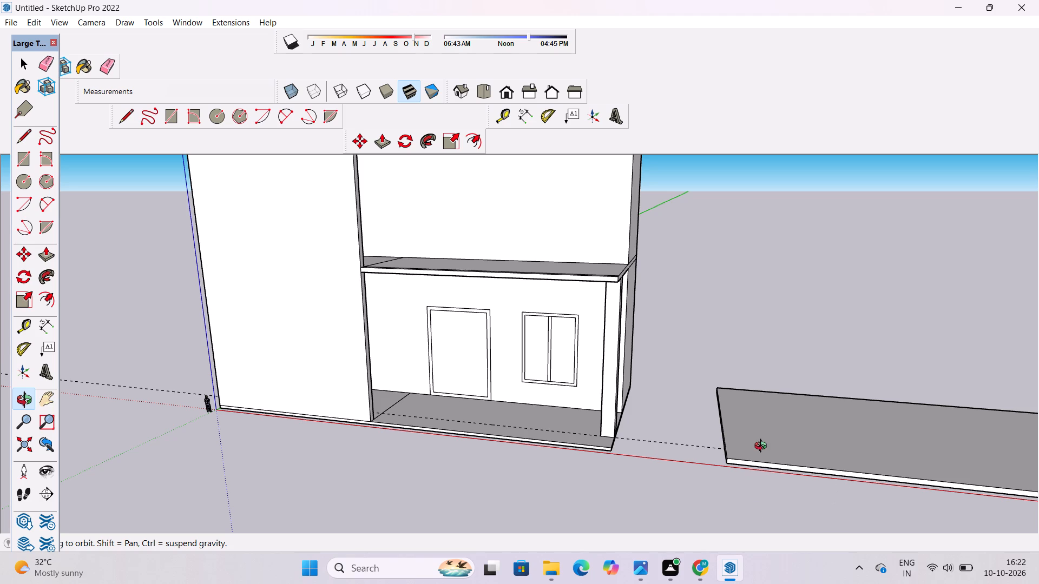
scroll(441, 444, down, 3)
shift+drag(494, 493, 649, 355)
drag(664, 407, 675, 436)
scroll(649, 313, up, 4)
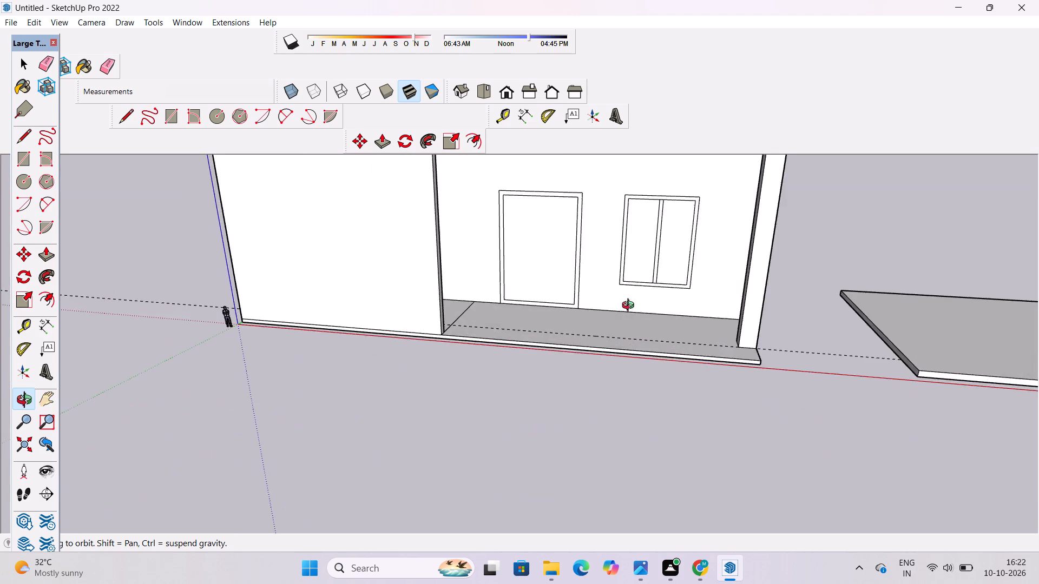
shift+drag(624, 317, 577, 349)
drag(573, 361, 663, 442)
scroll(634, 349, down, 3)
shift+drag(634, 349, 639, 402)
drag(639, 415, 612, 242)
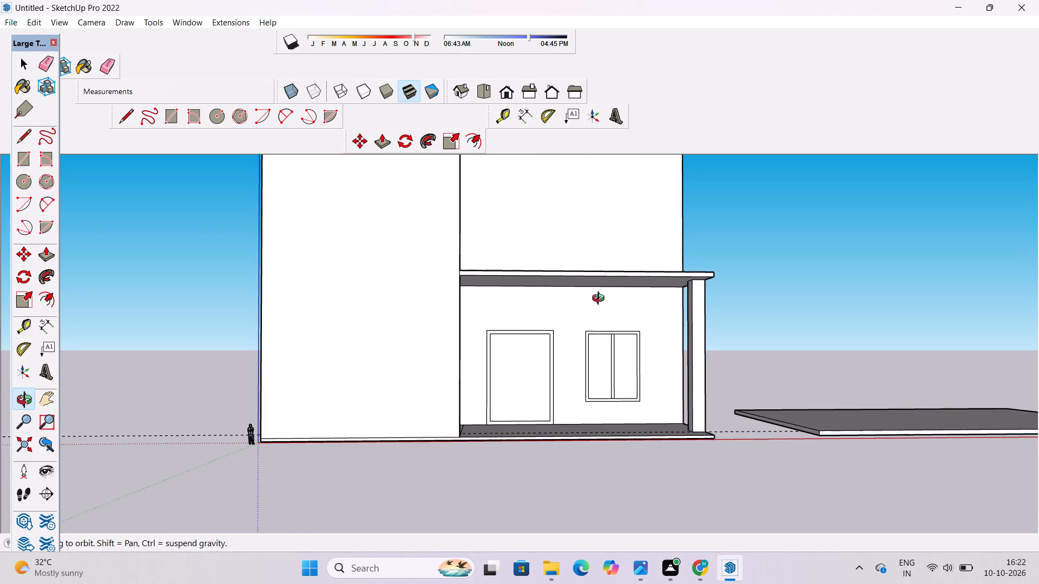
Examine the ground storey's door, window and corner column up close, and the slabs above them from higher up.
scroll(604, 341, up, 2)
shift+drag(605, 344, 512, 328)
drag(506, 350, 564, 364)
scroll(477, 362, up, 1)
shift+drag(475, 362, 569, 344)
drag(583, 333, 572, 343)
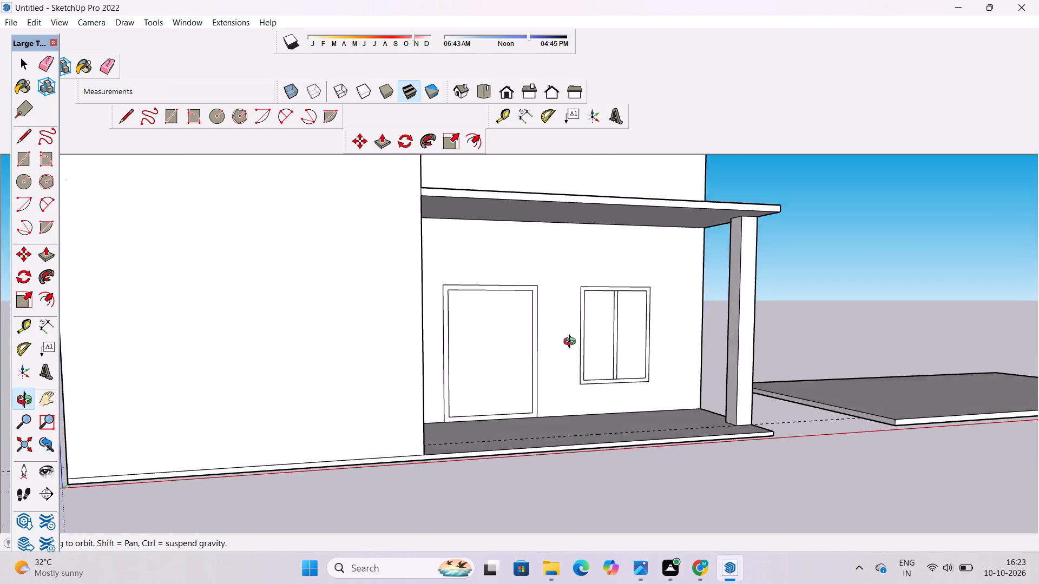
drag(572, 343, 522, 370)
scroll(503, 353, up, 3)
shift+scroll(501, 318, down, 3)
shift+drag(520, 302, 509, 353)
scroll(506, 391, up, 5)
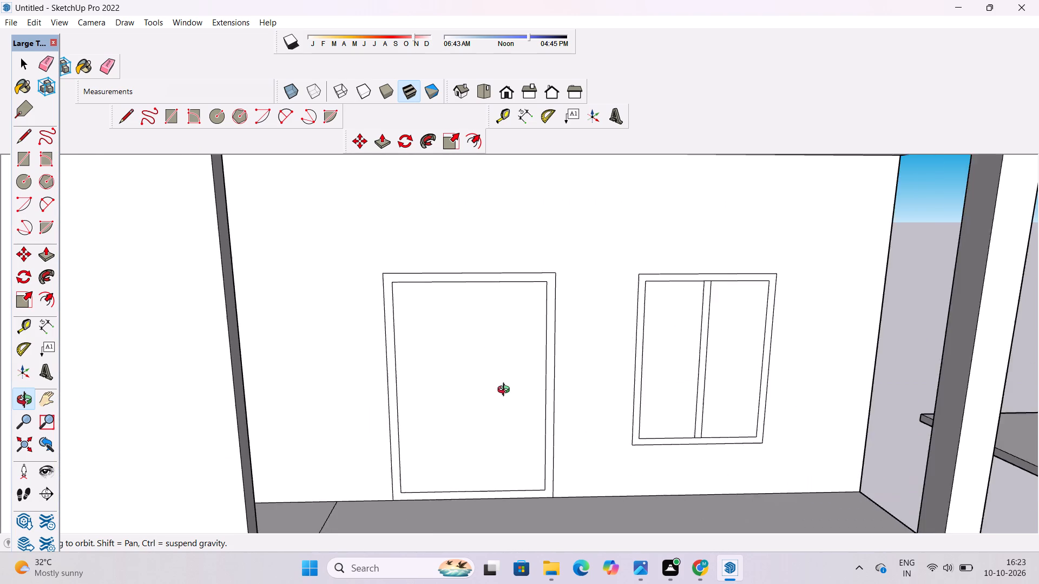
scroll(506, 391, up, 2)
shift+drag(506, 391, 494, 304)
shift+scroll(494, 298, down, 3)
shift+drag(494, 297, 497, 376)
shift+drag(496, 378, 441, 381)
shift+drag(440, 381, 449, 372)
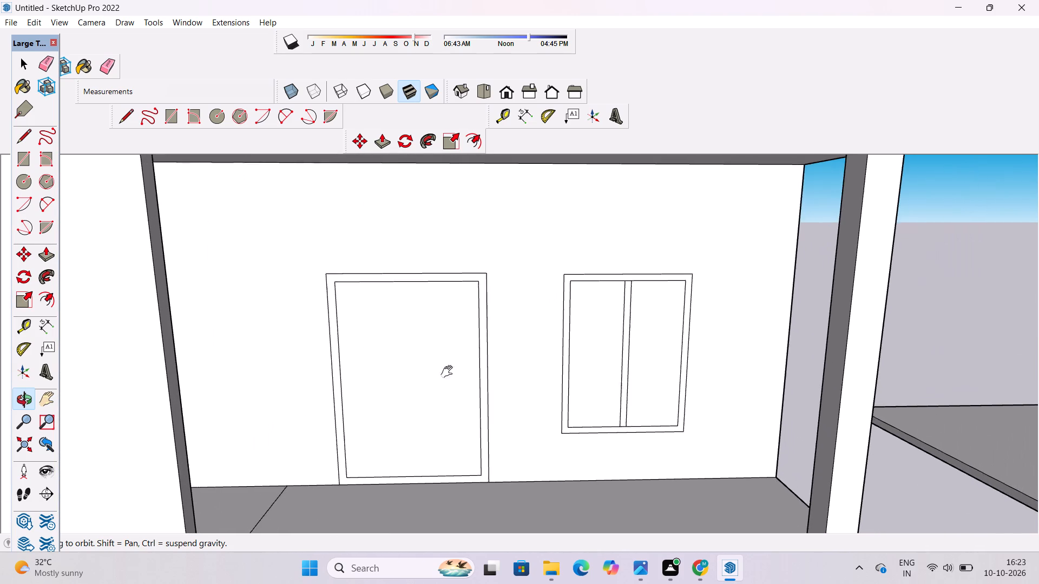
shift+drag(449, 372, 464, 355)
scroll(464, 344, down, 5)
shift+drag(450, 336, 420, 403)
shift+scroll(413, 402, up, 4)
shift+drag(405, 423, 398, 370)
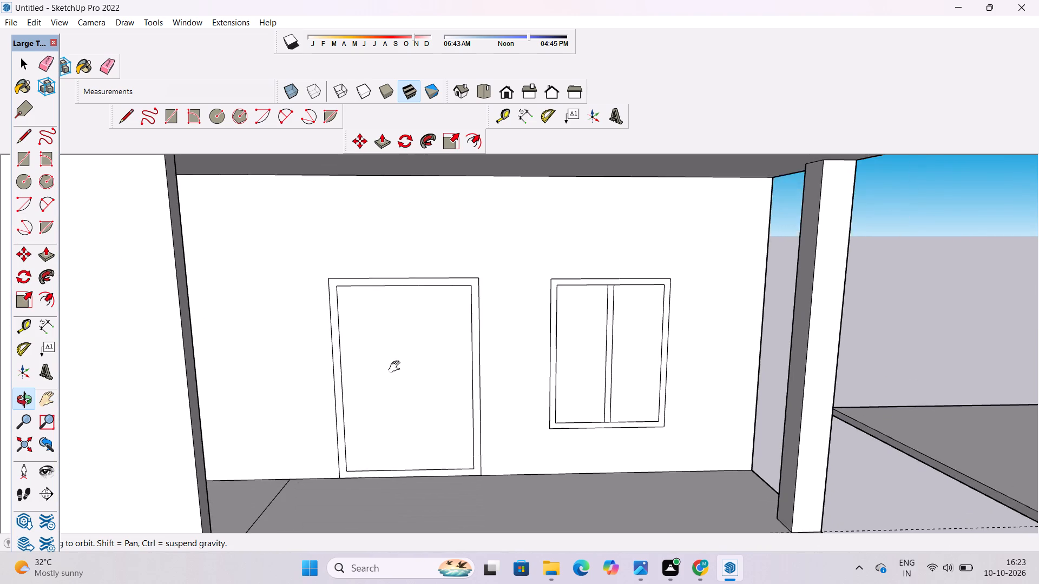
scroll(395, 348, down, 5)
scroll(400, 361, up, 2)
shift+drag(400, 361, 398, 399)
drag(396, 399, 445, 400)
drag(394, 426, 390, 403)
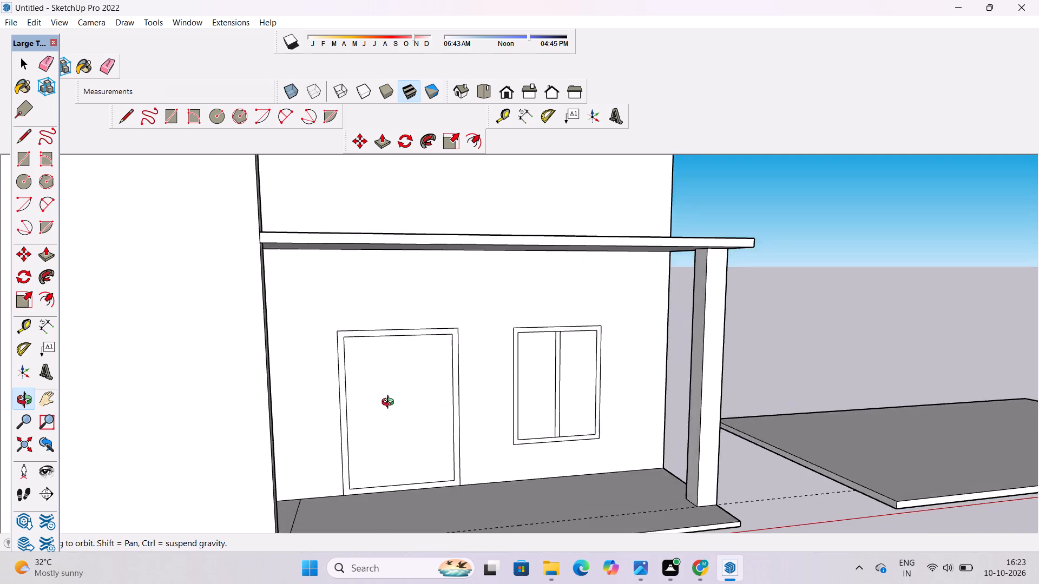
drag(390, 403, 389, 376)
shift+drag(389, 397, 364, 456)
click(363, 457)
drag(363, 457, 366, 406)
scroll(367, 383, down, 5)
scroll(527, 308, down, 2)
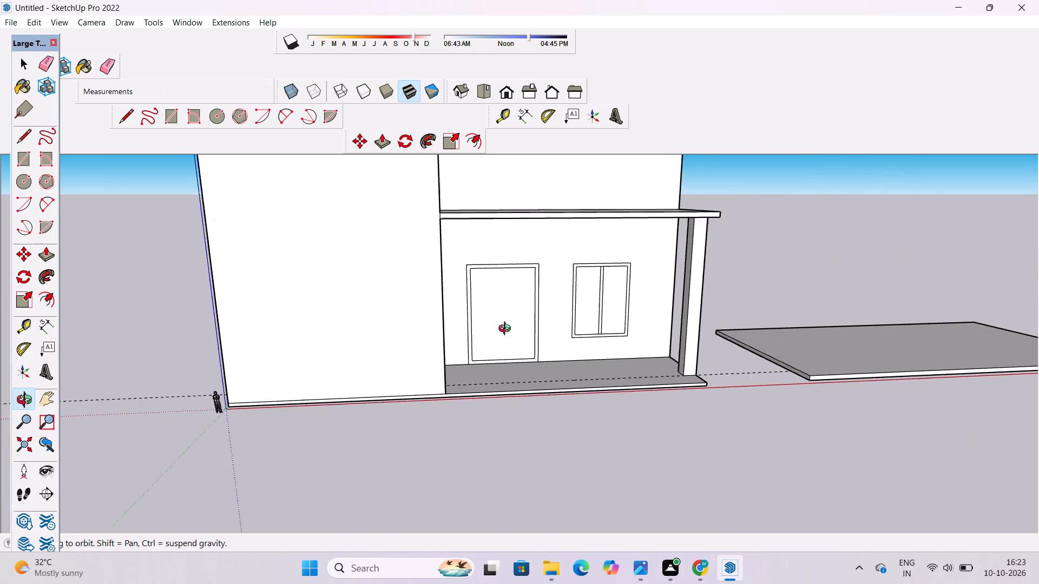
scroll(507, 330, down, 4)
shift+drag(599, 281, 502, 494)
scroll(534, 354, up, 4)
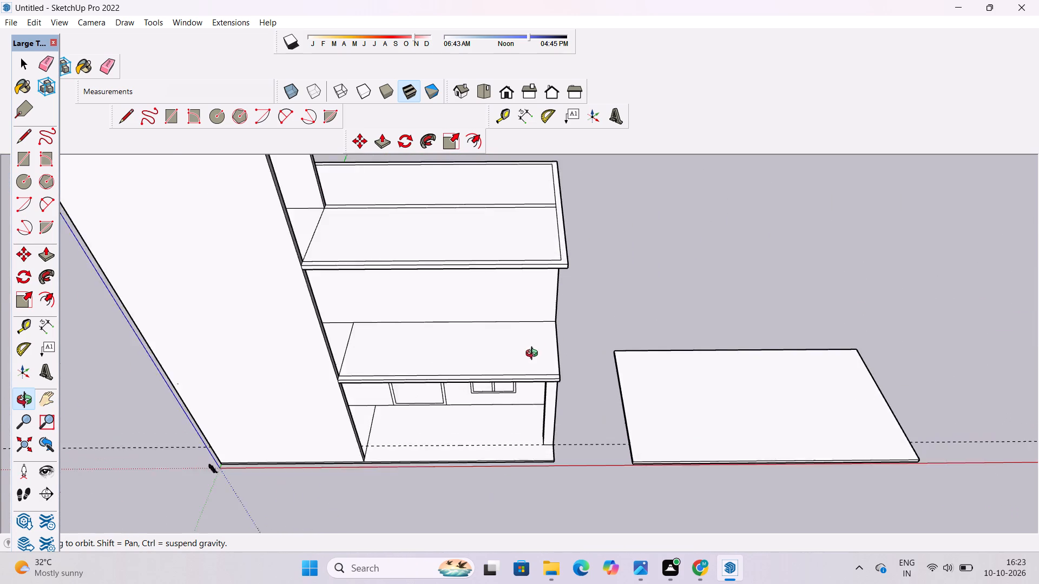
scroll(534, 355, up, 1)
scroll(486, 335, down, 3)
shift+drag(525, 322, 504, 352)
drag(503, 352, 488, 404)
shift+drag(501, 329, 512, 375)
drag(515, 473, 514, 344)
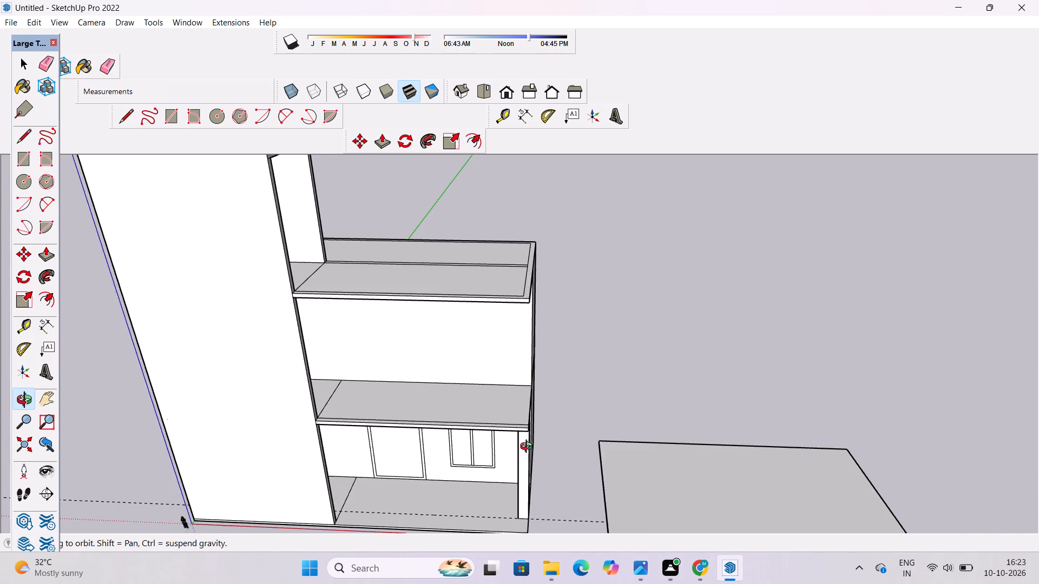
Draw two vertical lines about 1' 6" long across the overhanging slab's side edge face, continuing the column's two outer corners.
scroll(529, 448, up, 9)
drag(517, 473, 507, 433)
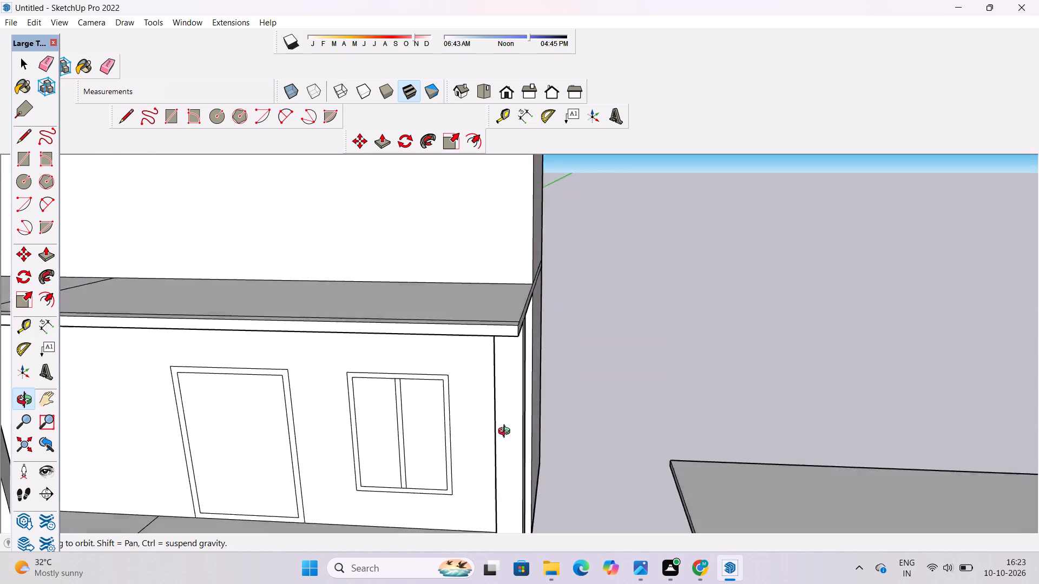
drag(507, 433, 320, 456)
shift+drag(371, 340, 458, 311)
drag(458, 311, 413, 383)
scroll(438, 381, up, 4)
shift+drag(438, 377, 447, 396)
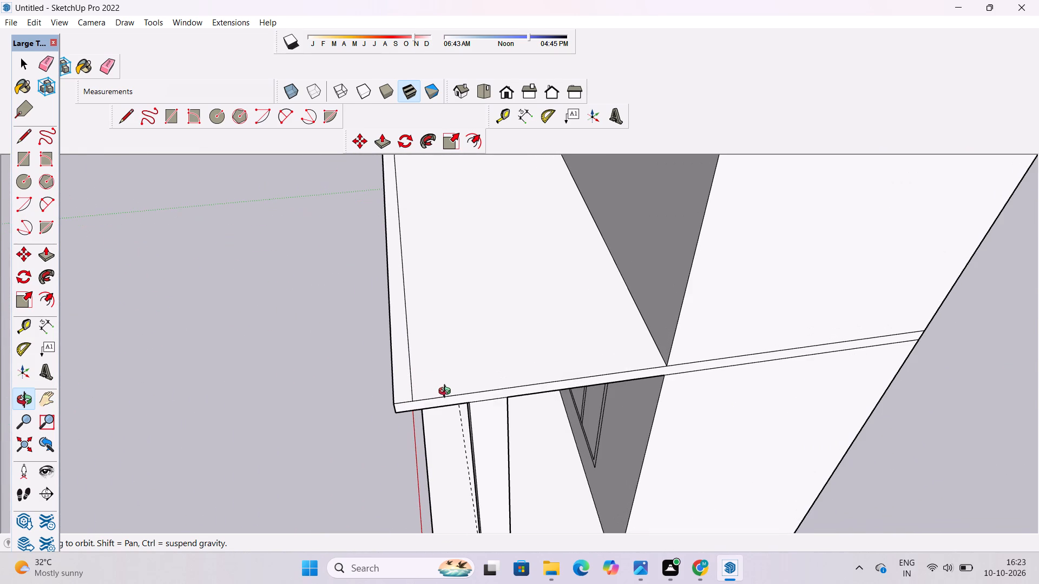
key(l)
scroll(468, 406, up, 11)
click(474, 393)
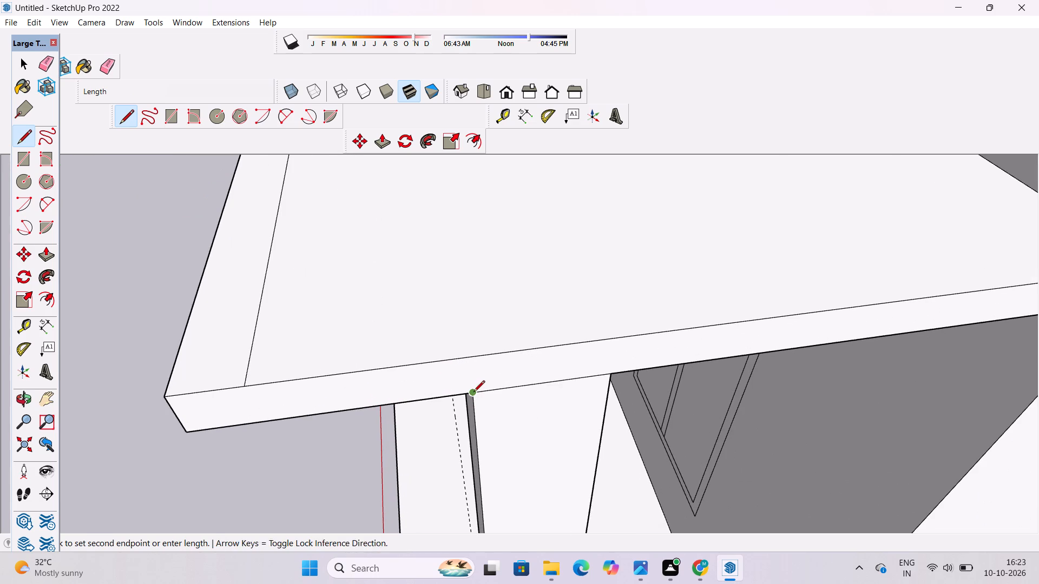
click(474, 357)
scroll(474, 357, down, 2)
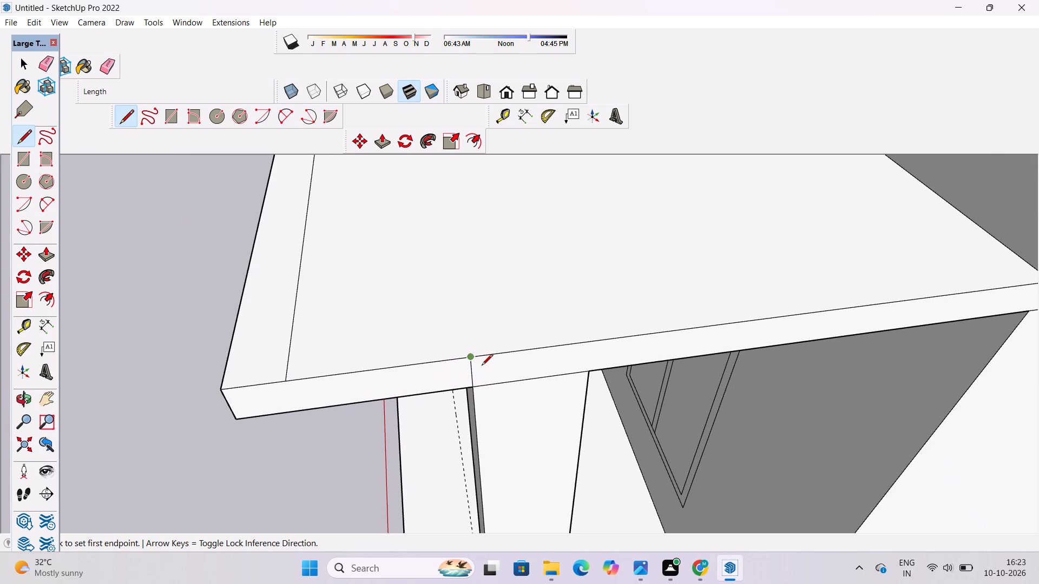
scroll(591, 378, up, 2)
scroll(587, 368, down, 2)
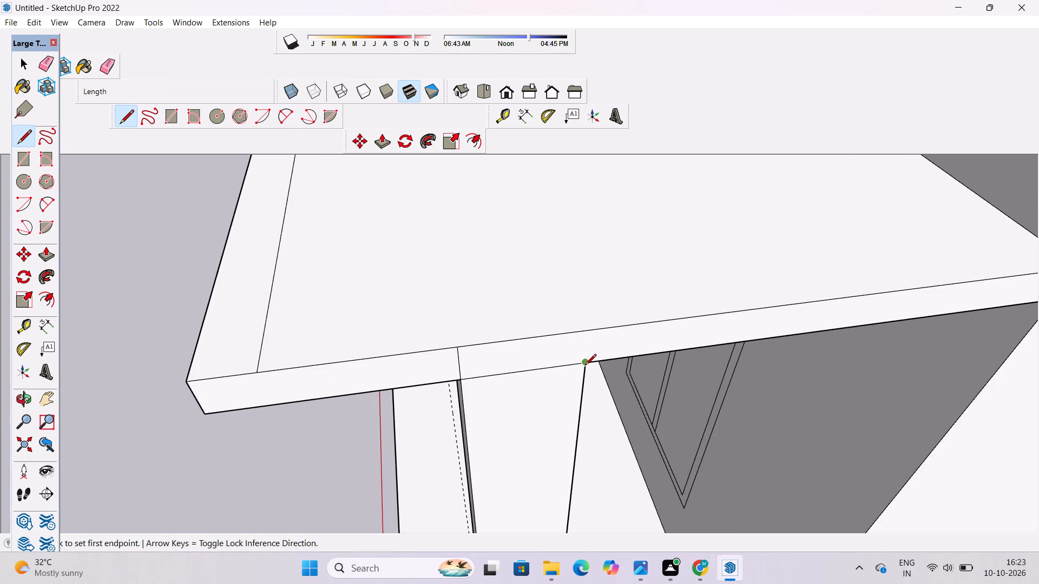
scroll(585, 366, up, 1)
click(584, 364)
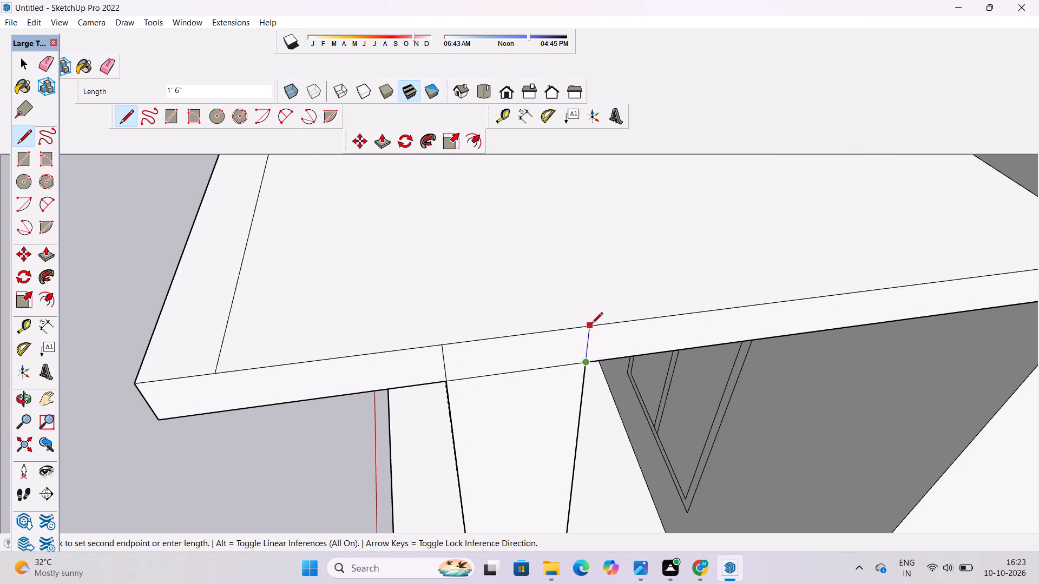
click(591, 324)
key(space)
Copy the corner column's four square base edges about 10' 1" along the dashed guide, out beyond the ground slab's side edge.
text(o)
scroll(587, 304, down, 4)
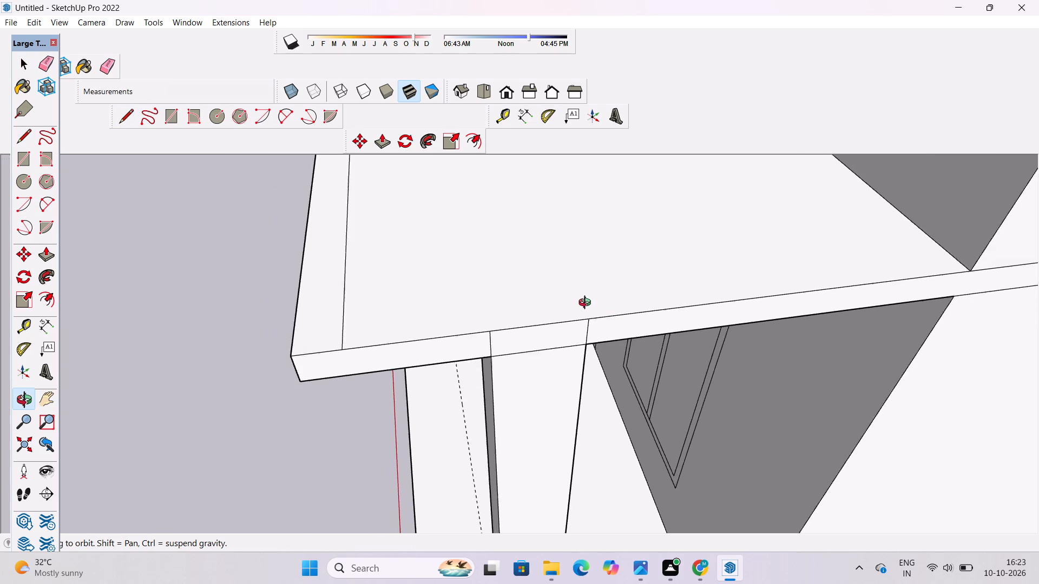
scroll(587, 304, down, 1)
shift+drag(610, 401, 601, 150)
shift+drag(563, 326, 565, 338)
shift+drag(472, 353, 542, 353)
shift+click(542, 353)
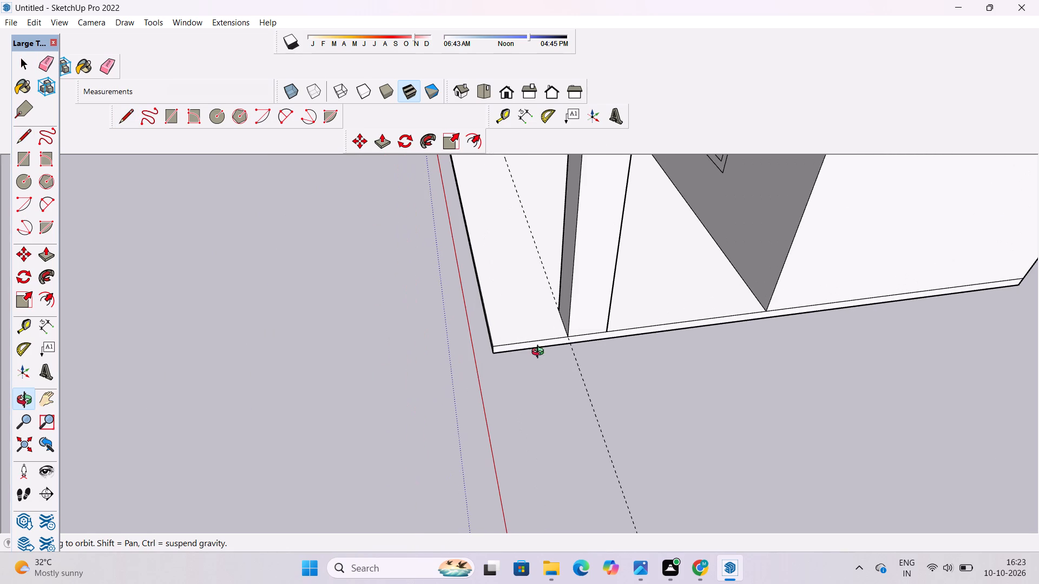
scroll(580, 323, up, 4)
key(space)
scroll(527, 340, up, 4)
click(567, 316)
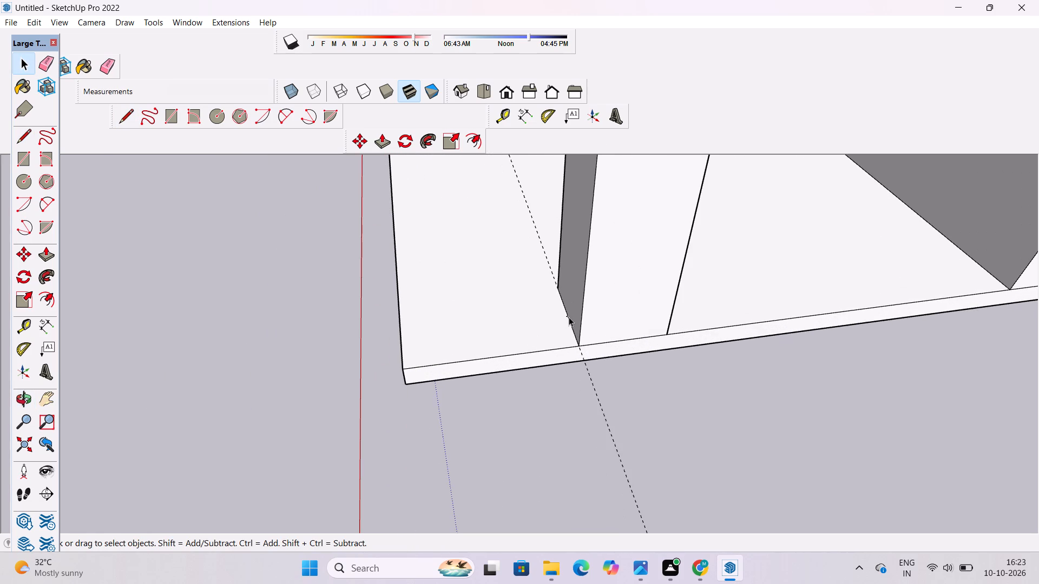
ctrl+click(610, 343)
key(o)
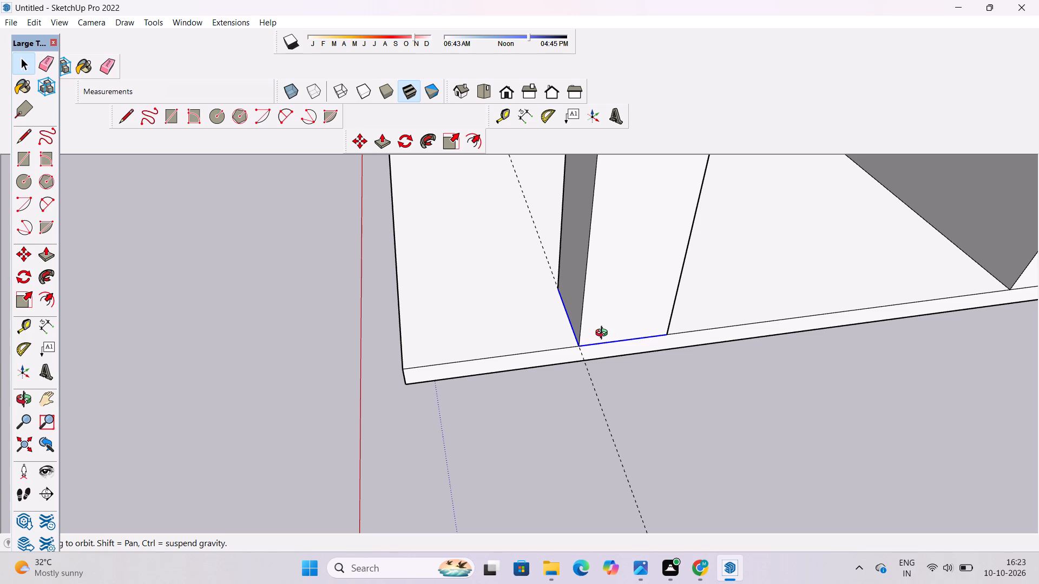
scroll(619, 346, down, 1)
shift+drag(636, 354, 582, 392)
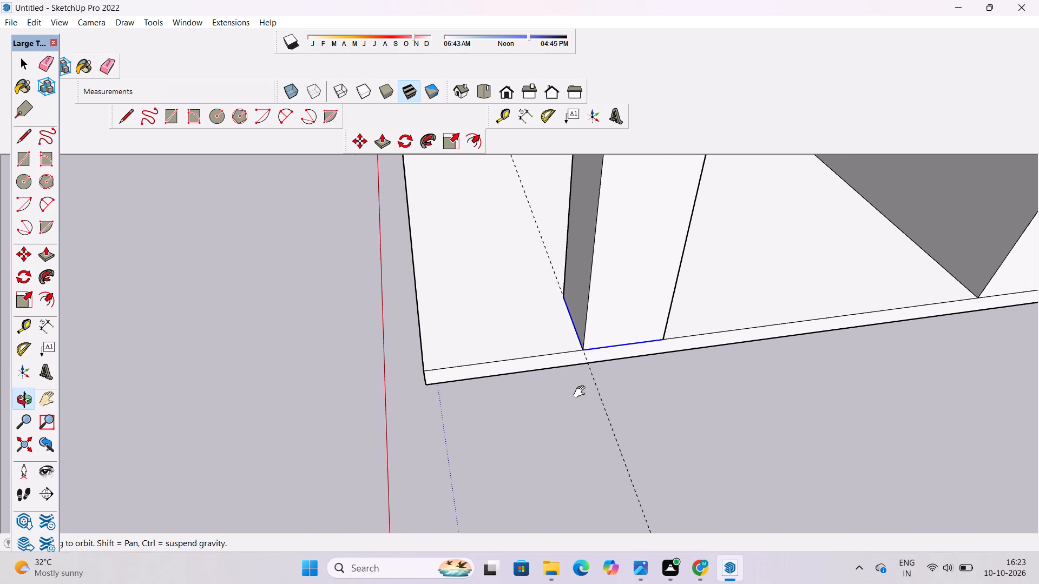
shift+drag(582, 392, 562, 400)
drag(615, 389, 469, 402)
scroll(593, 366, up, 3)
shift+drag(588, 366, 541, 381)
key(space)
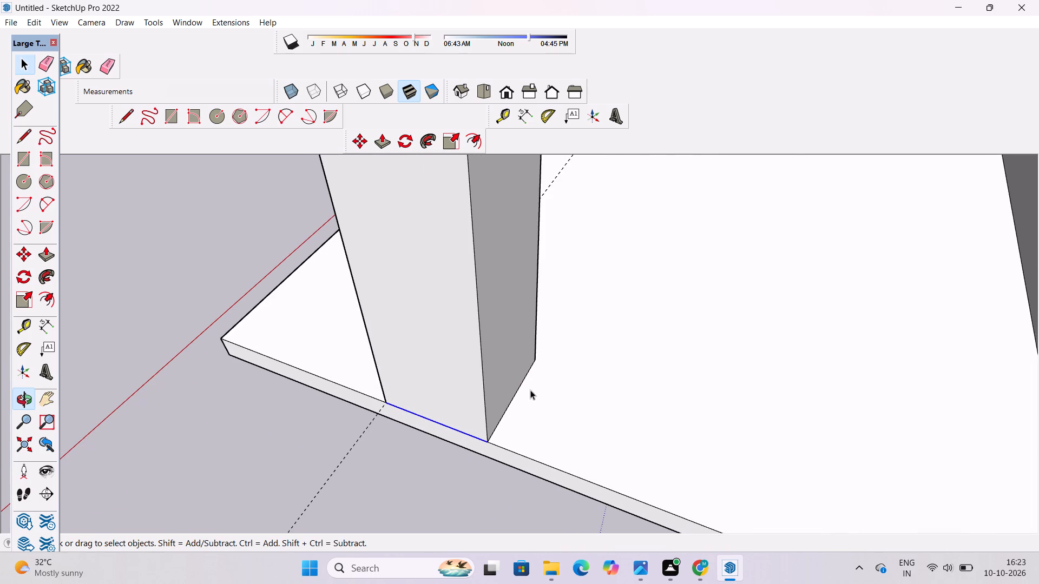
scroll(514, 396, up, 1)
shift+click(514, 396)
key(o)
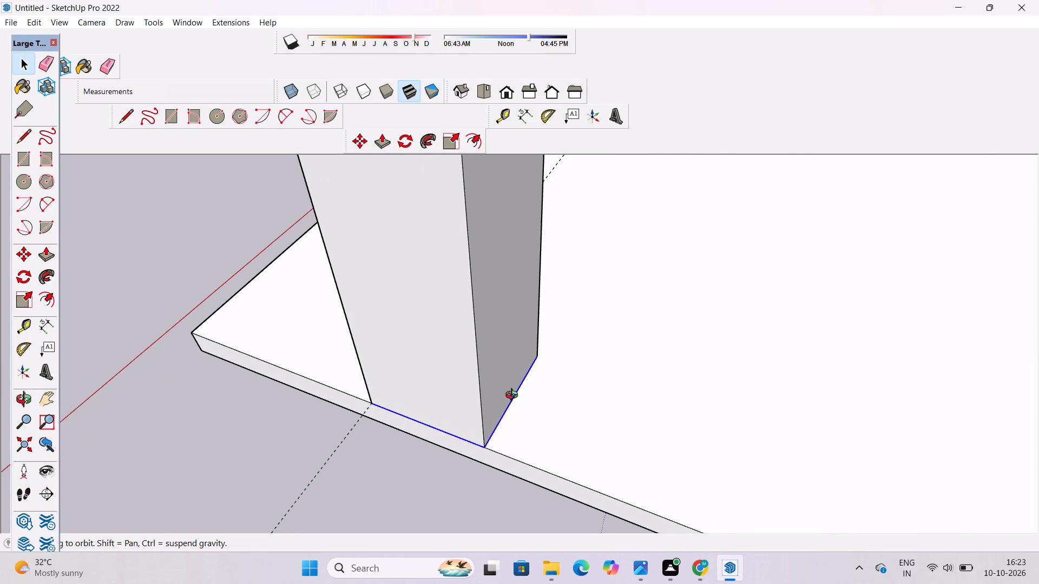
scroll(488, 386, down, 4)
drag(444, 399, 903, 388)
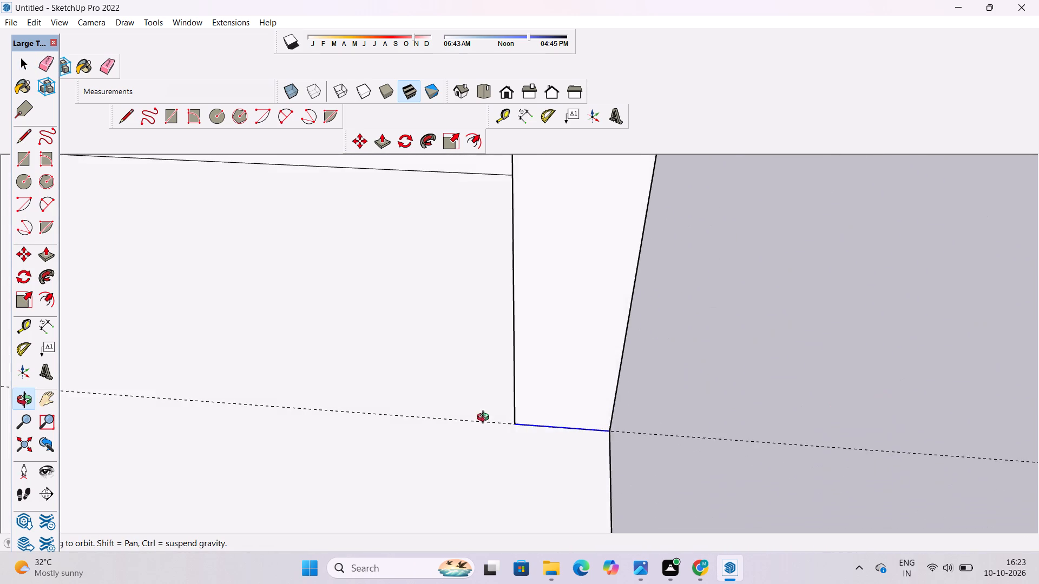
drag(480, 415, 746, 390)
shift+drag(575, 417, 620, 414)
drag(620, 414, 619, 426)
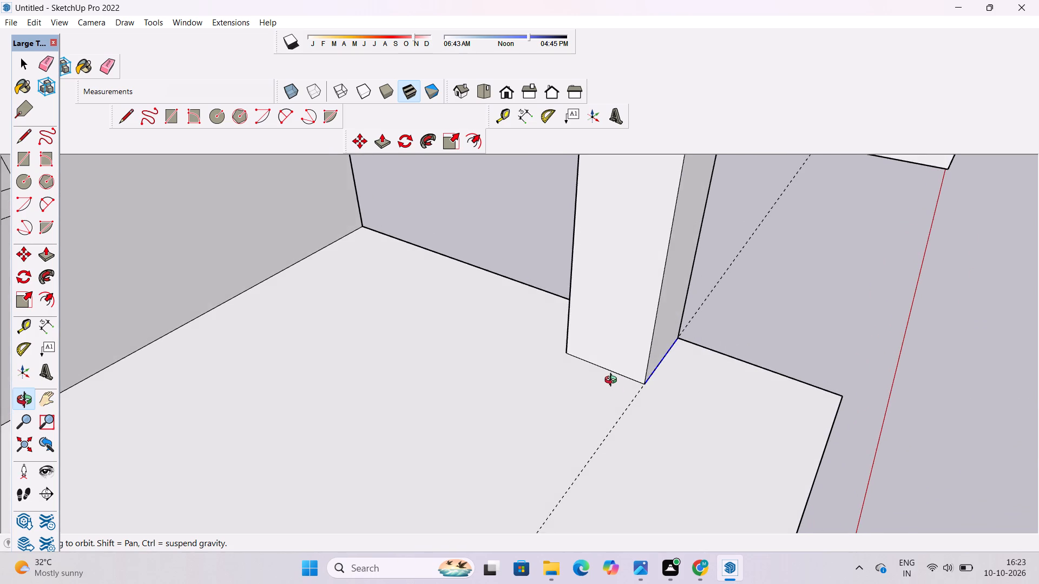
scroll(613, 381, up, 3)
key(space)
shift+click(613, 370)
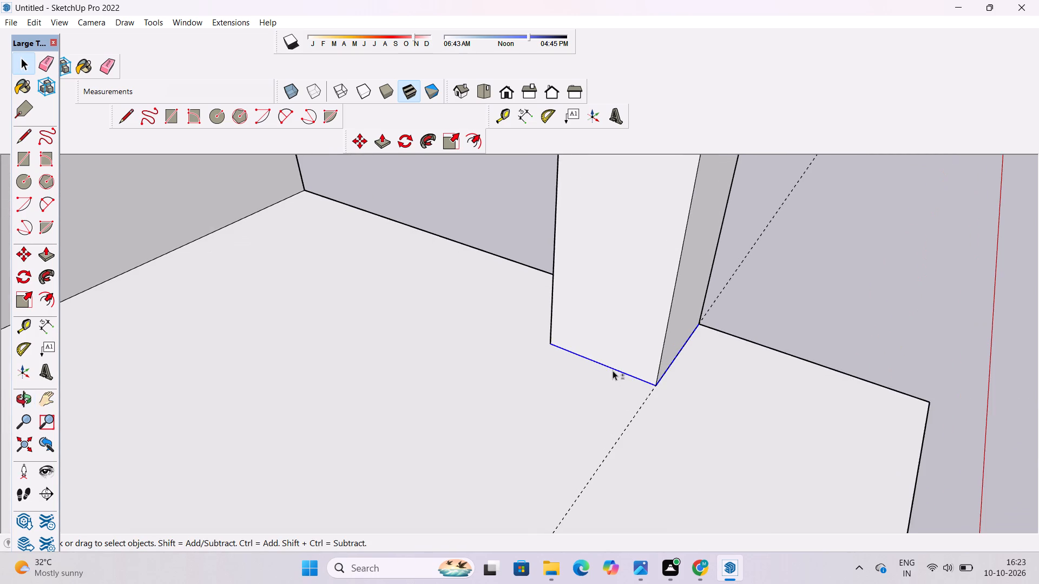
scroll(522, 347, down, 4)
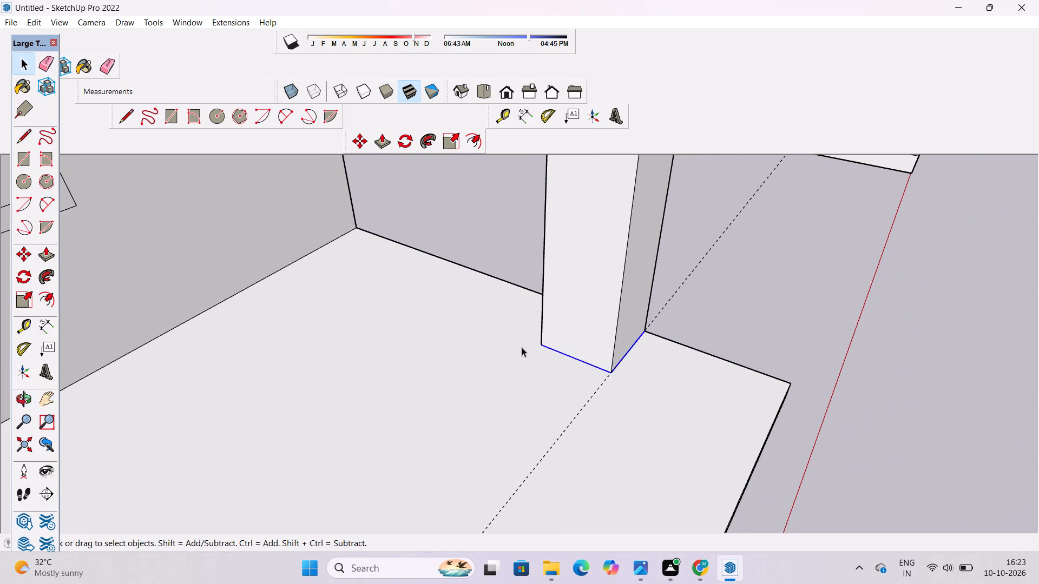
key(m)
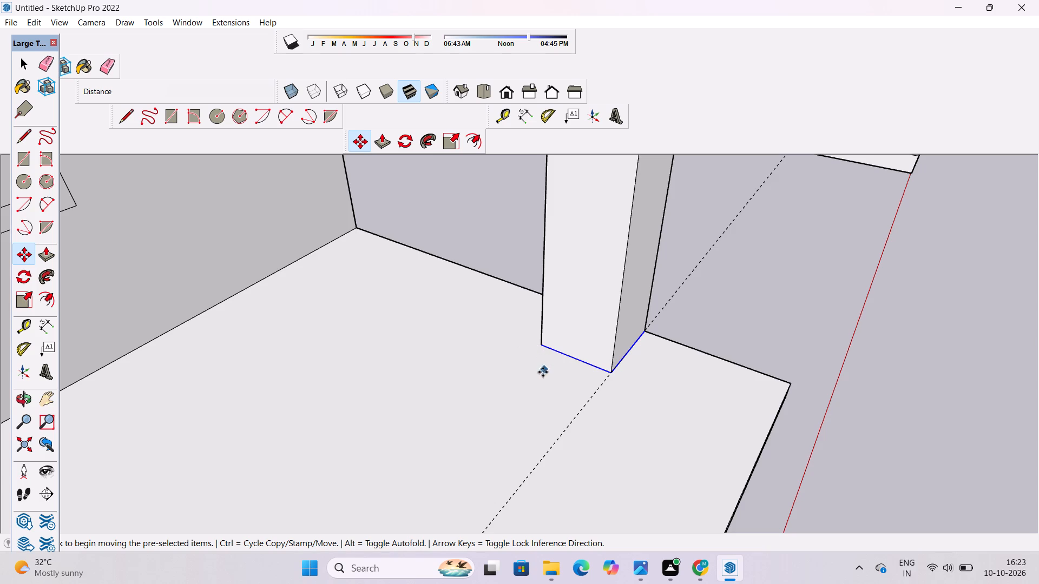
scroll(538, 375, down, 1)
scroll(606, 362, up, 3)
click(604, 376)
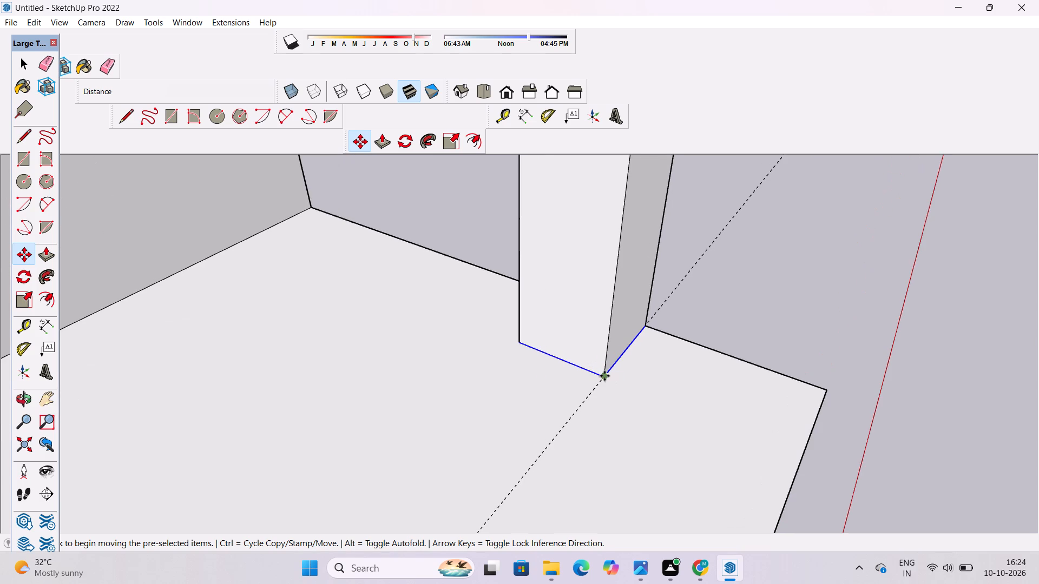
click(698, 274)
key(space)
Copy the square outline from beside the building onto the overhanging slab's top face, aligned directly above the corner column.
text(o)
scroll(698, 274, down, 3)
drag(772, 318, 572, 326)
scroll(554, 325, down, 4)
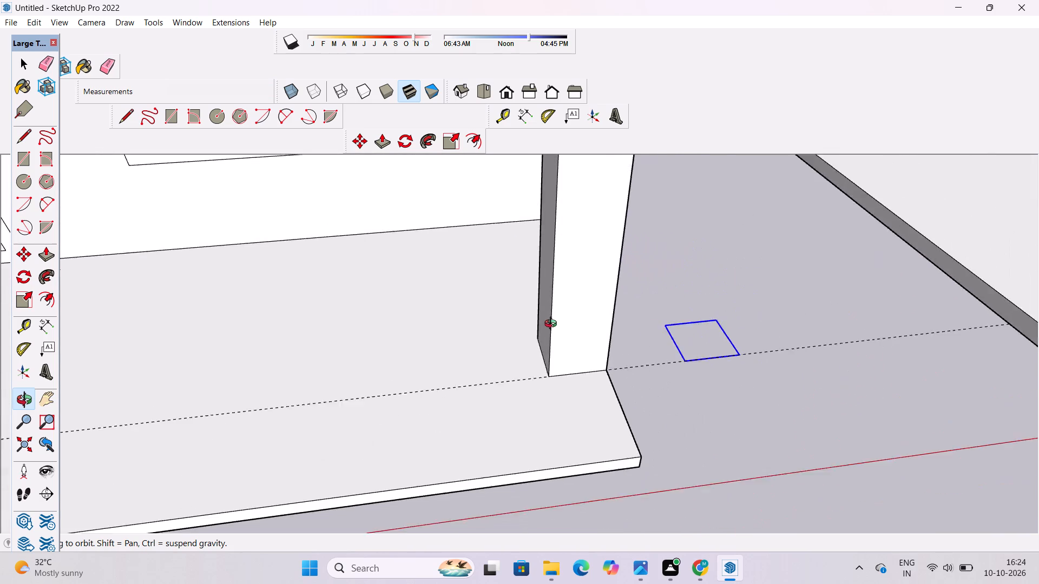
scroll(553, 325, down, 2)
drag(654, 342, 607, 354)
scroll(600, 340, down, 6)
shift+drag(606, 340, 568, 361)
shift+scroll(563, 359, down, 11)
shift+drag(555, 347, 521, 377)
drag(615, 404, 543, 394)
scroll(519, 385, up, 5)
shift+drag(574, 394, 537, 409)
shift+scroll(544, 469, up, 4)
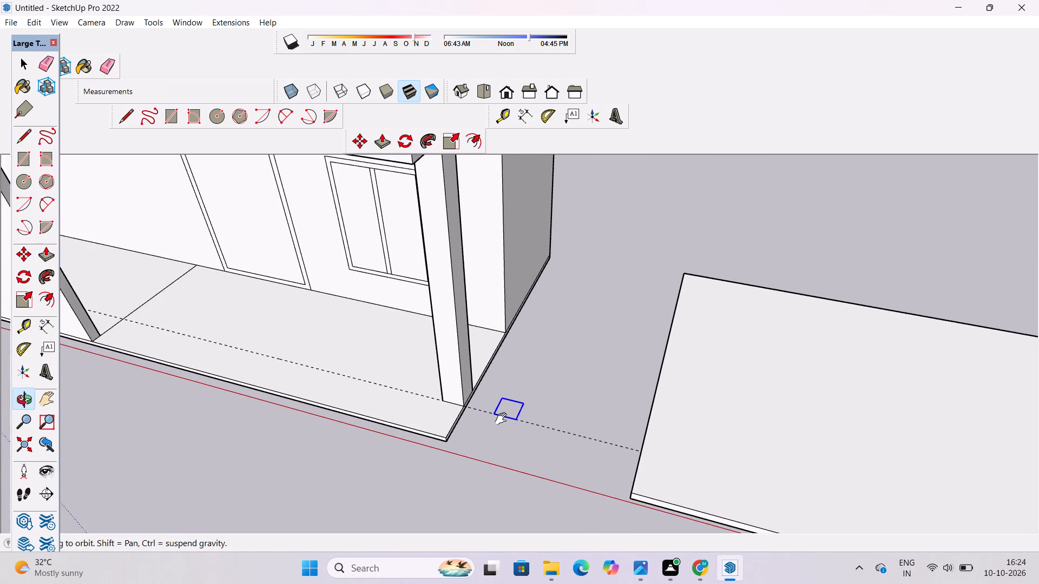
shift+click(501, 419)
shift+scroll(497, 417, up, 3)
shift+click(497, 417)
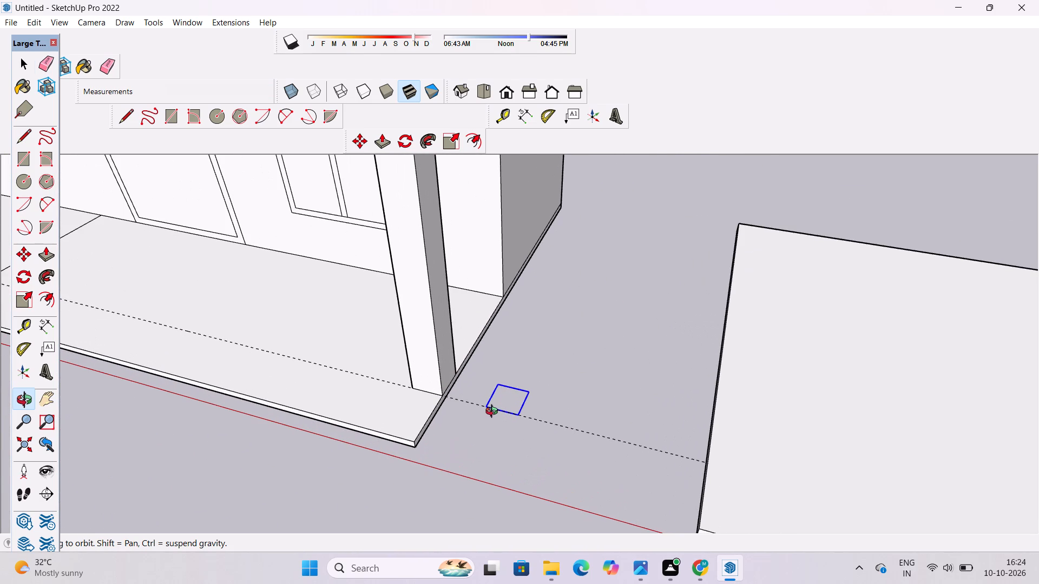
key(space)
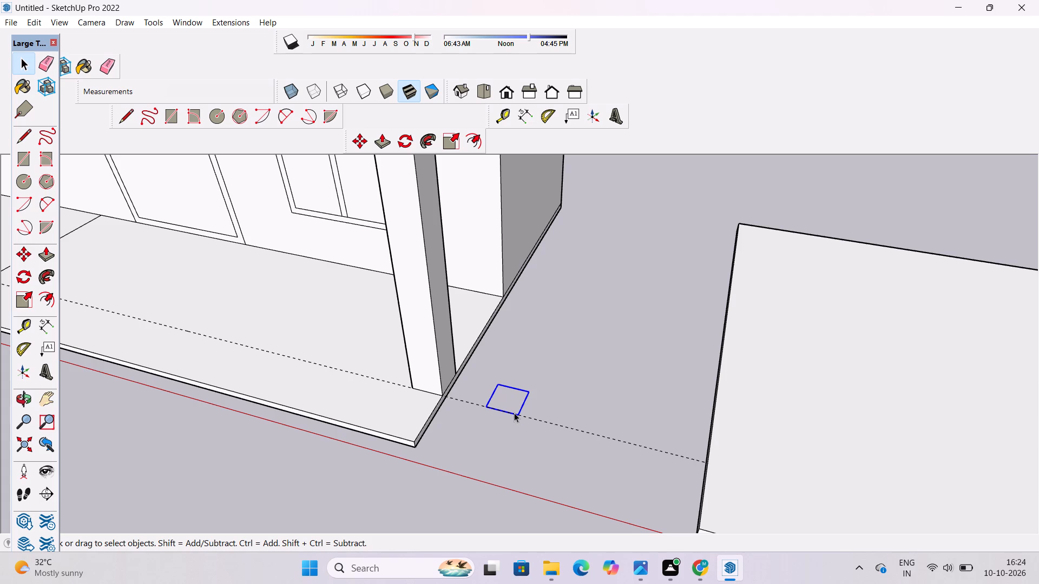
key(m)
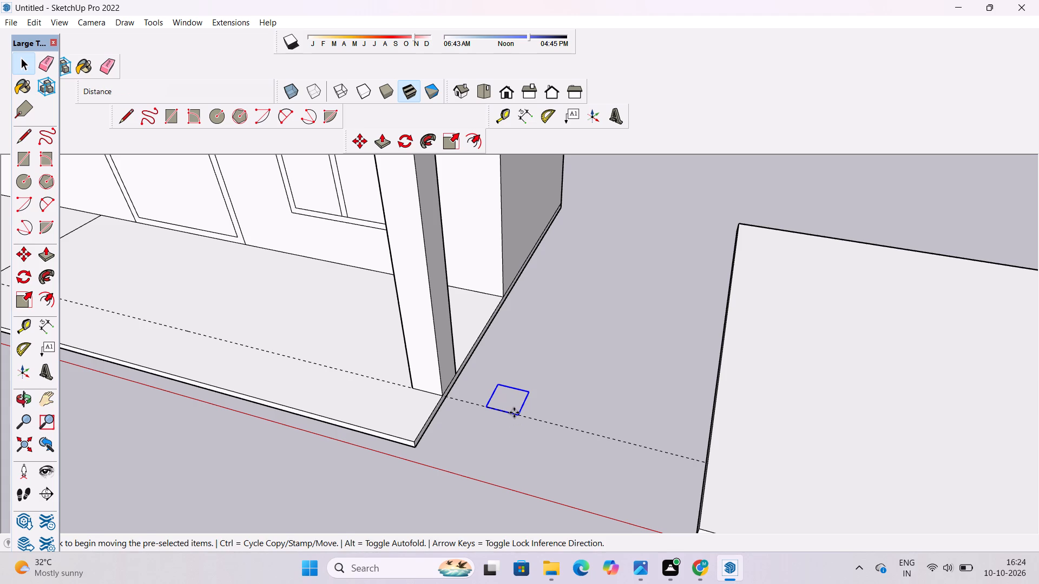
scroll(514, 414, down, 2)
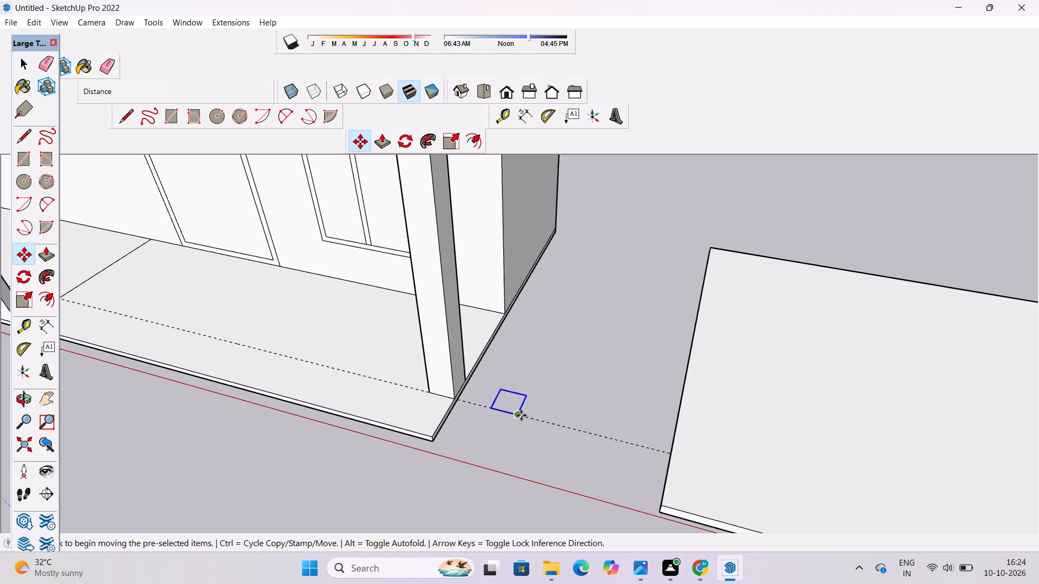
click(517, 415)
scroll(517, 404, down, 2)
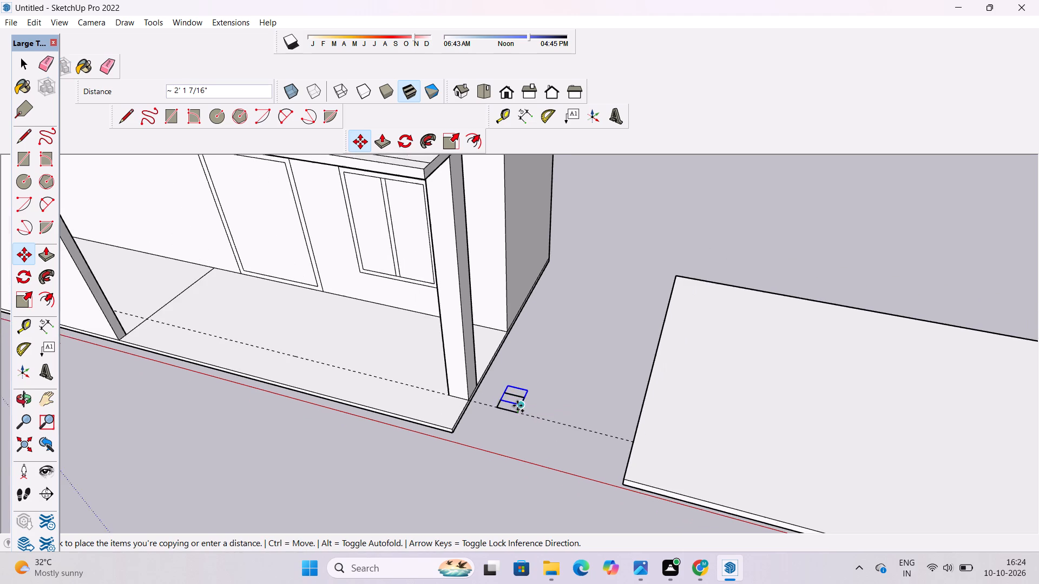
scroll(517, 406, down, 10)
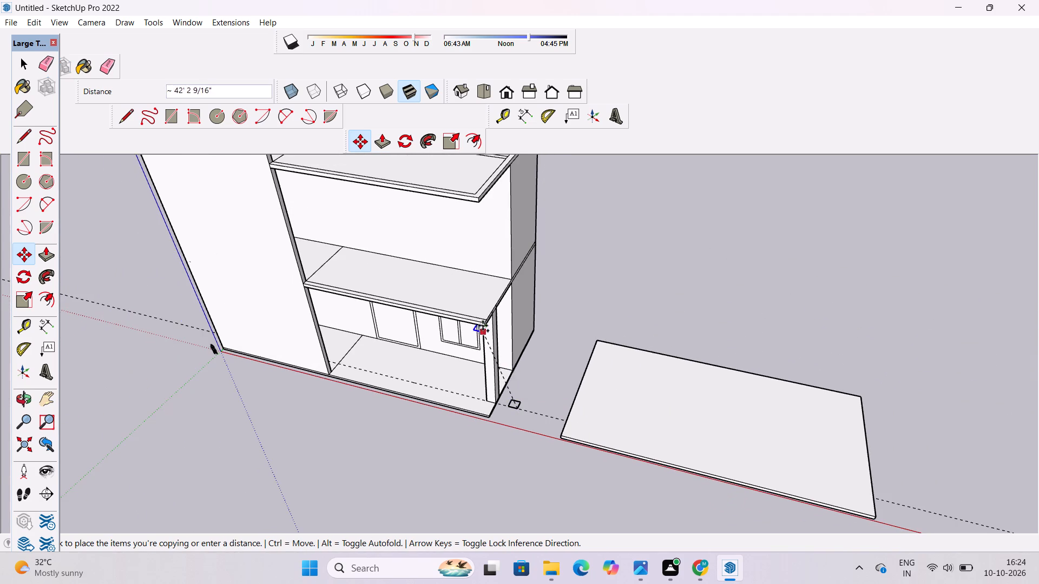
scroll(484, 310, up, 14)
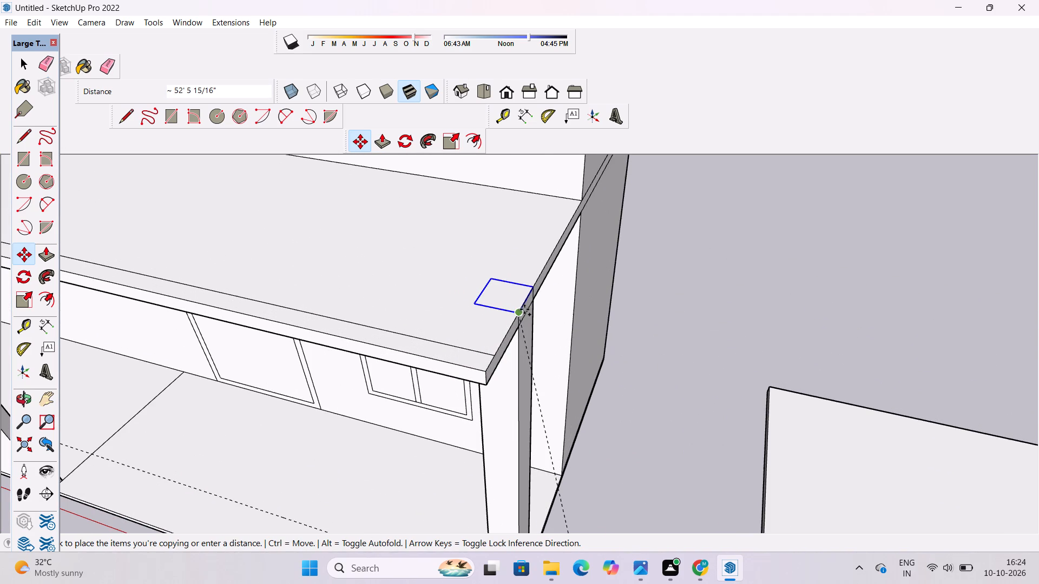
click(519, 312)
key(space)
click(696, 294)
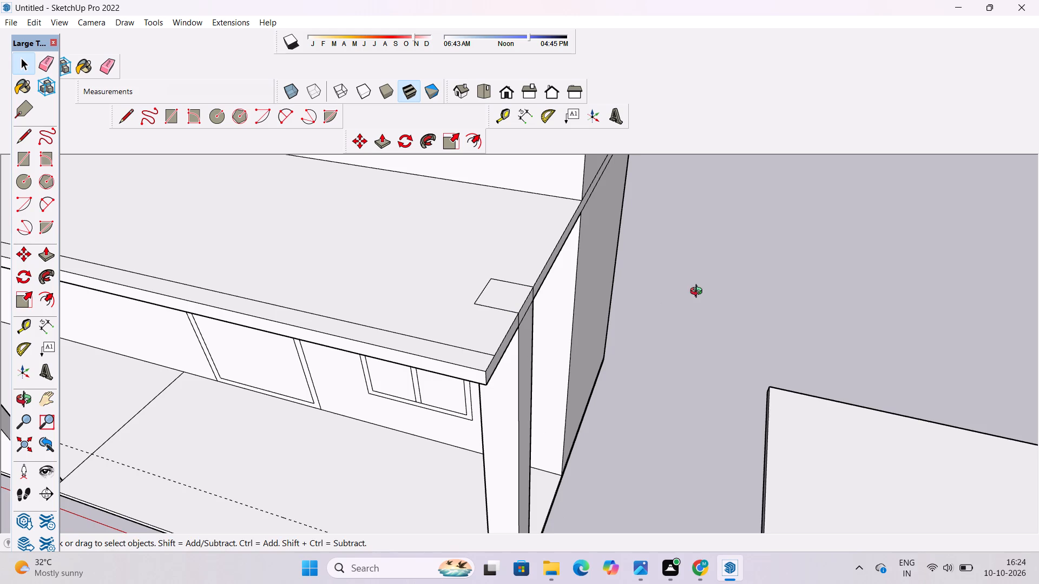
Erase the two vertical lines on the overhanging slab's side edge face above the column.
key(o)
scroll(656, 318, down, 6)
drag(440, 413, 598, 403)
drag(636, 406, 546, 413)
shift+drag(609, 360, 593, 394)
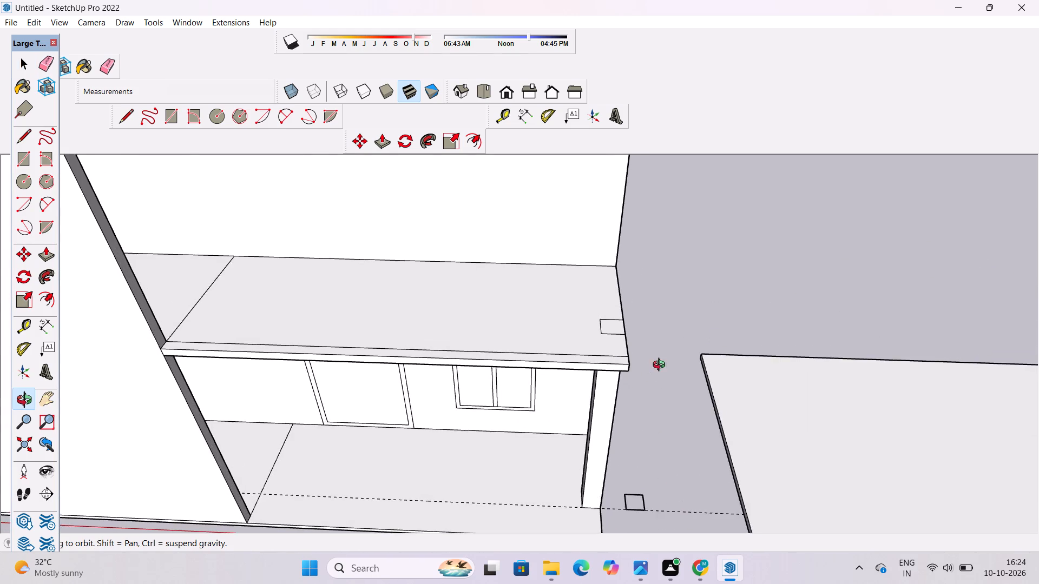
drag(661, 366, 600, 354)
scroll(595, 322, up, 9)
drag(622, 410, 522, 381)
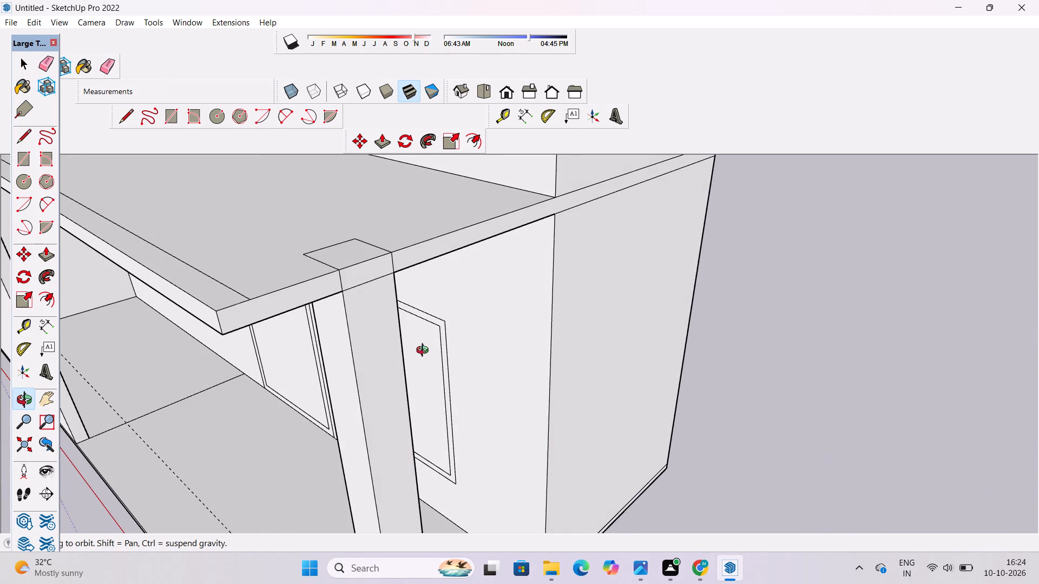
scroll(425, 351, down, 2)
shift+drag(425, 350, 484, 362)
scroll(460, 361, up, 1)
shift+drag(460, 361, 472, 377)
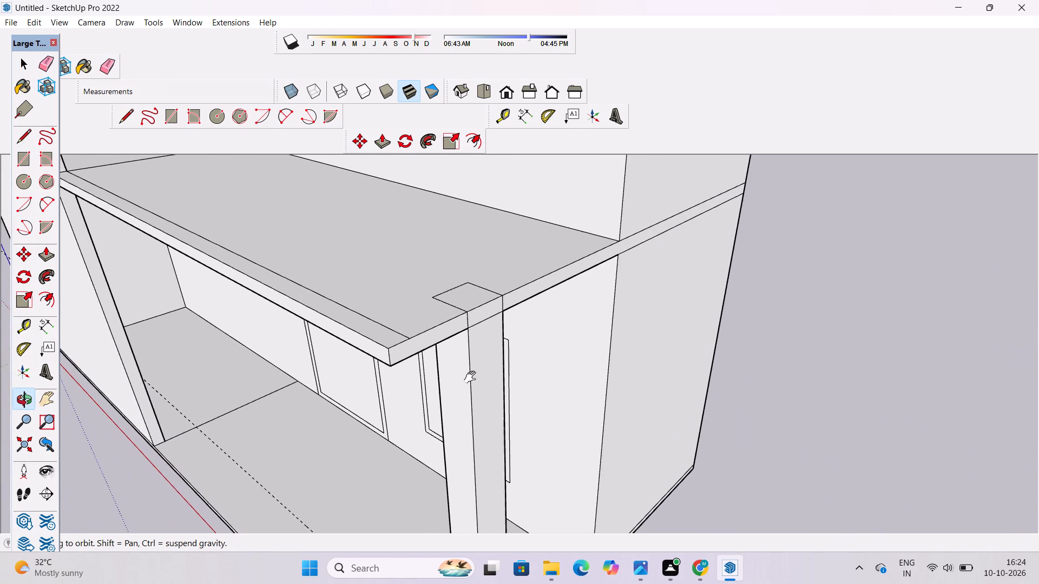
shift+drag(472, 377, 481, 394)
drag(481, 394, 471, 380)
shift+drag(471, 379, 495, 396)
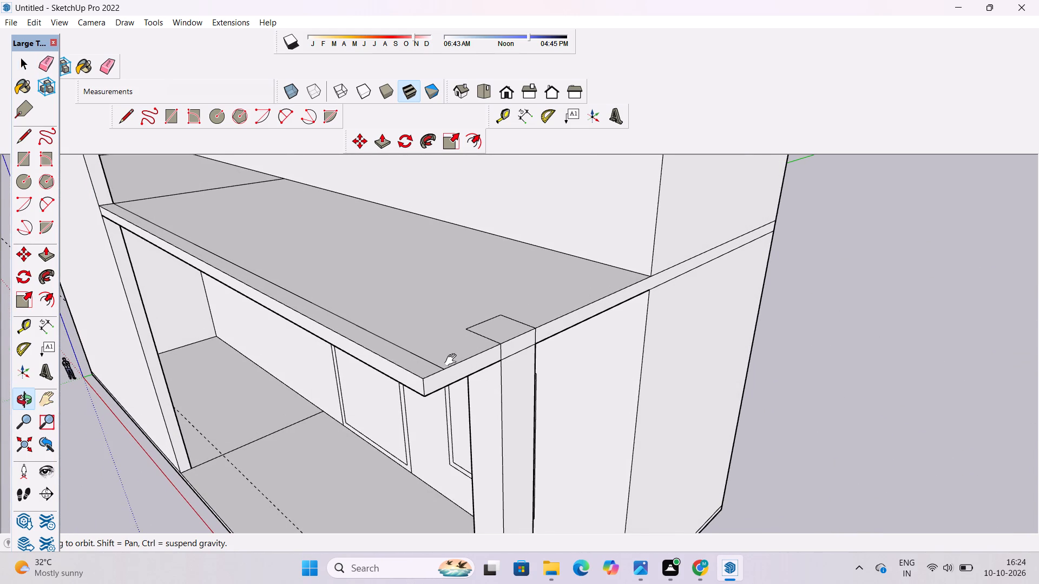
shift+scroll(453, 360, up, 1)
shift+drag(453, 360, 458, 378)
scroll(542, 363, up, 3)
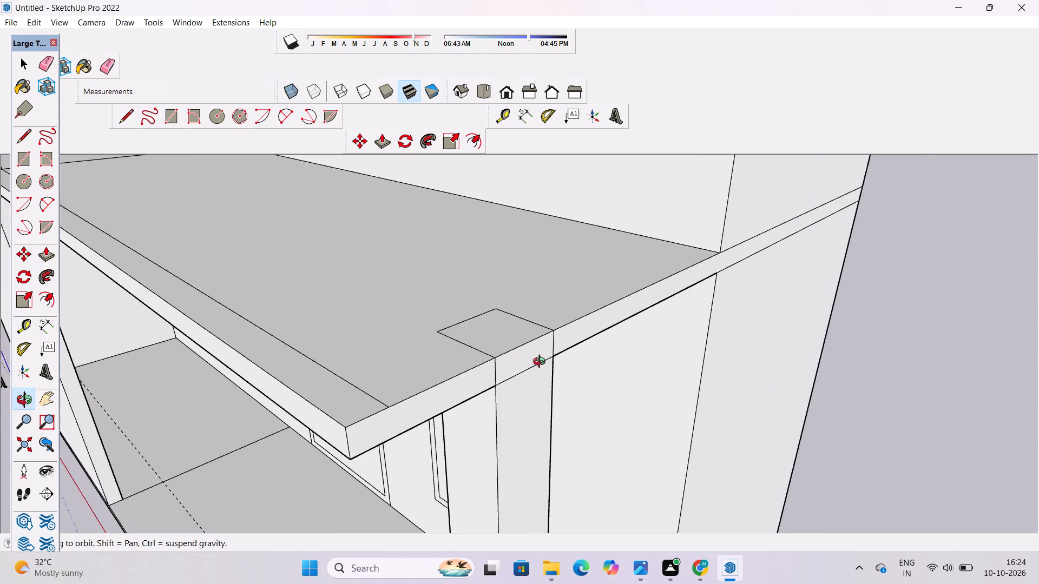
scroll(542, 363, up, 5)
shift+drag(542, 363, 536, 383)
key(e)
drag(559, 348, 530, 362)
drag(497, 374, 447, 404)
Examine the square outline on the overhanging slab and the storey and upper slab above it from higher up.
key(o)
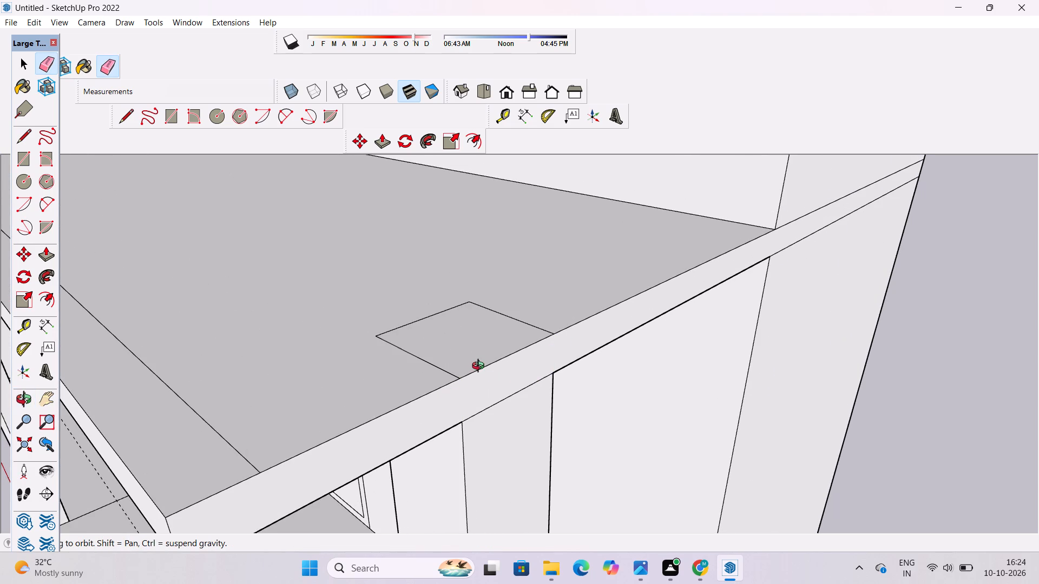
scroll(481, 367, down, 3)
drag(478, 376, 531, 389)
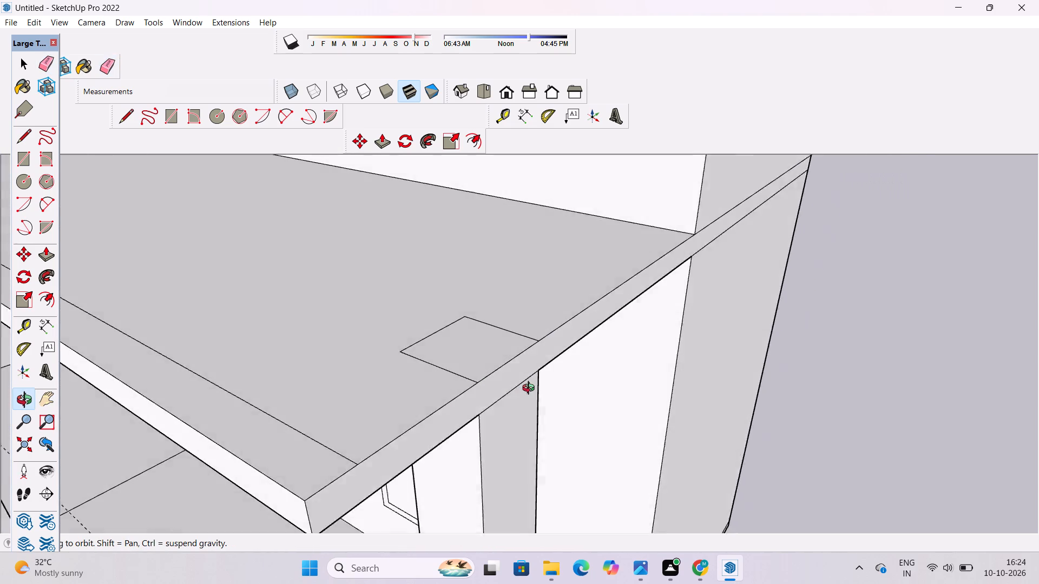
drag(531, 389, 538, 390)
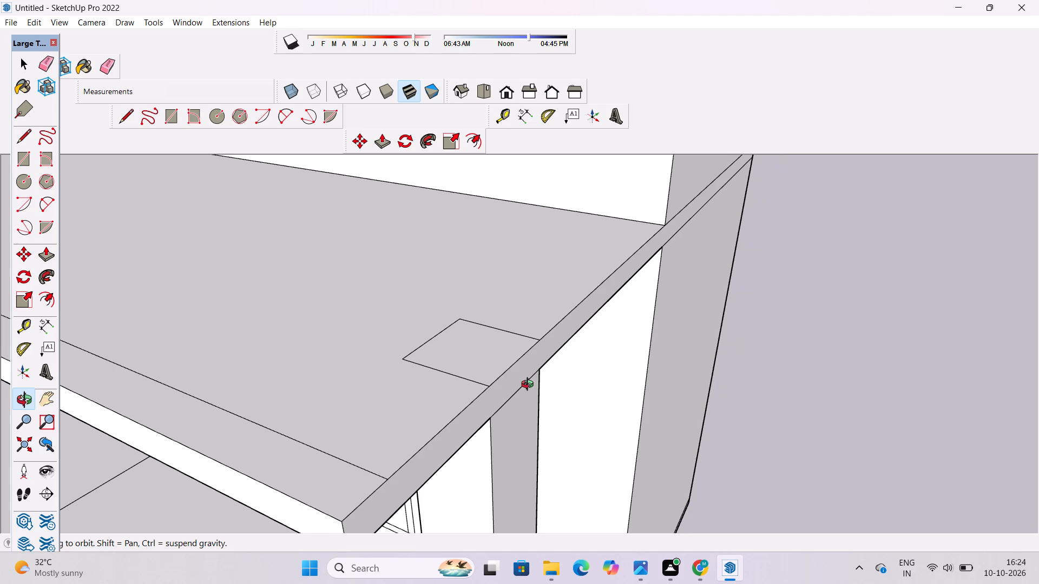
scroll(530, 386, down, 6)
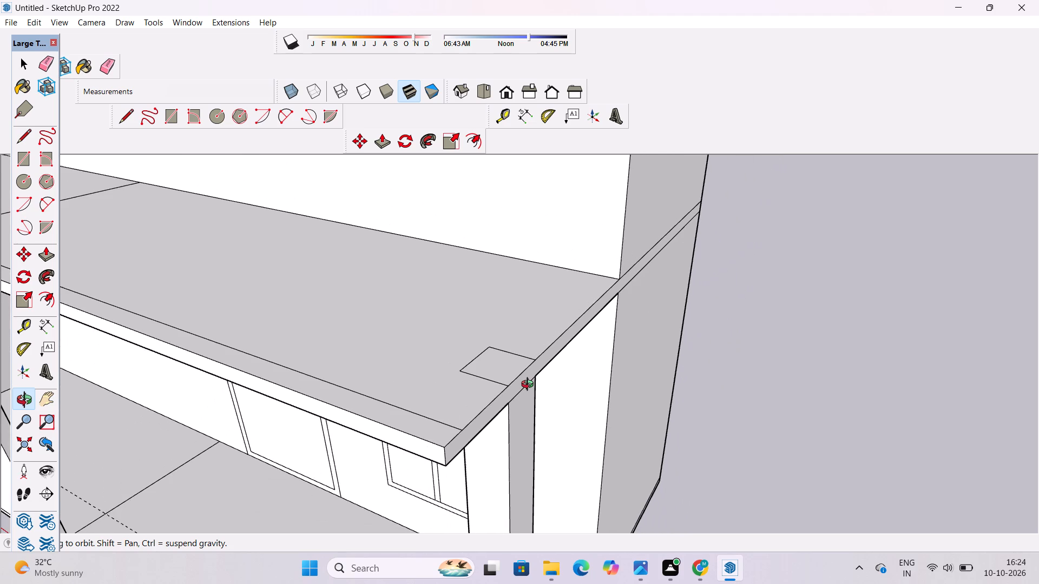
scroll(530, 386, up, 2)
shift+drag(527, 405, 580, 395)
drag(582, 395, 654, 431)
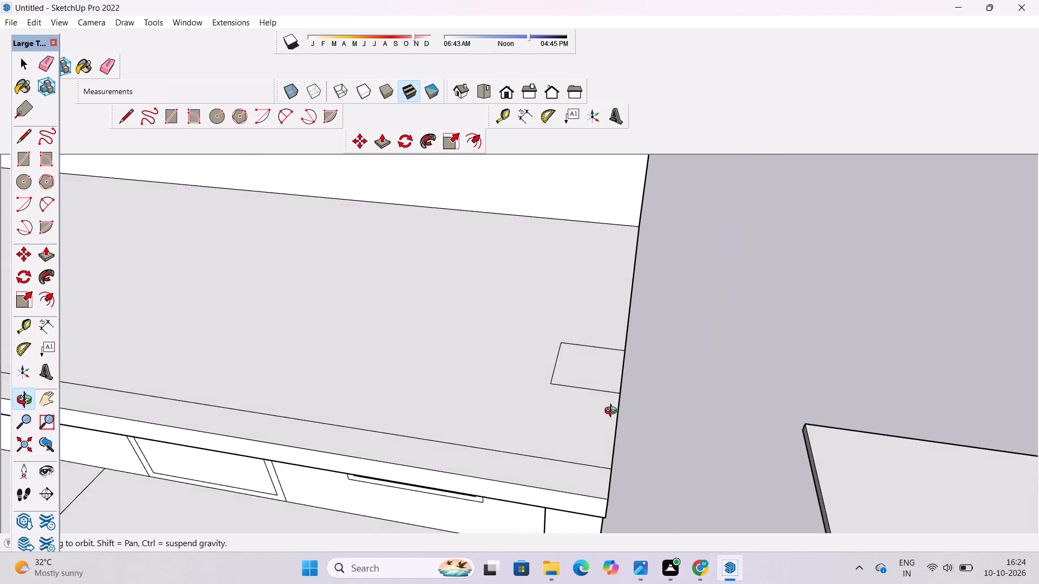
scroll(613, 412, down, 5)
shift+drag(613, 412, 608, 480)
drag(604, 477, 610, 422)
scroll(613, 408, down, 6)
shift+drag(614, 396, 613, 516)
scroll(605, 466, down, 7)
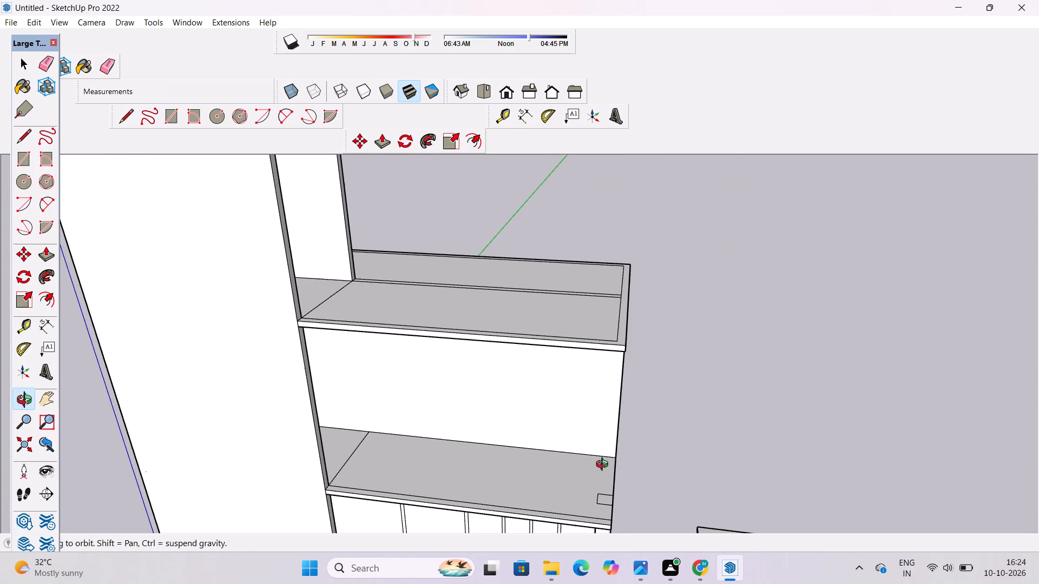
Examine the storey between the overhanging slab and the upper slab, from above and from below.
drag(602, 471, 603, 464)
scroll(603, 464, up, 1)
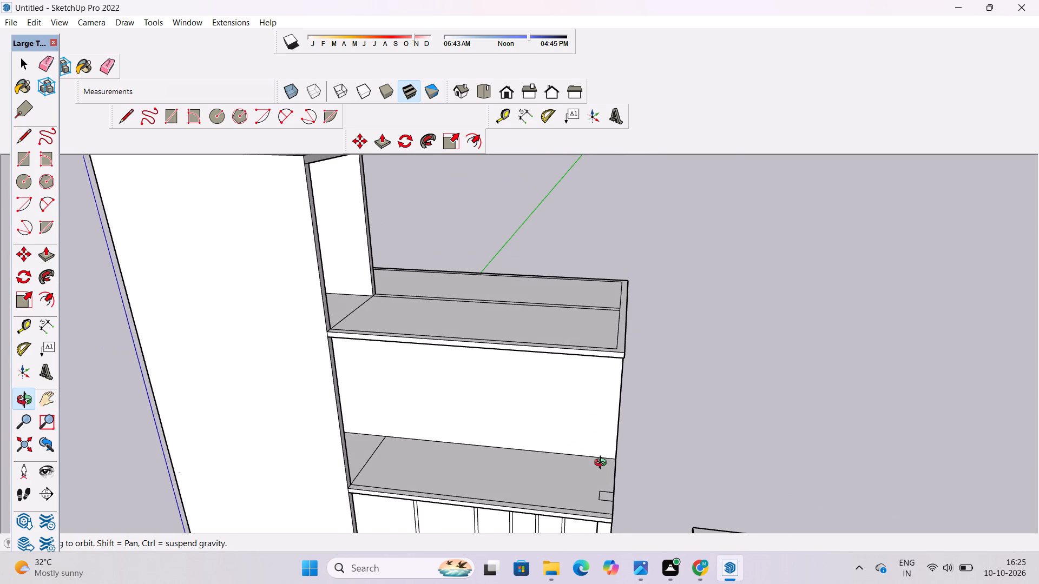
scroll(603, 464, down, 1)
drag(603, 464, 624, 440)
drag(624, 440, 626, 504)
shift+drag(626, 504, 622, 462)
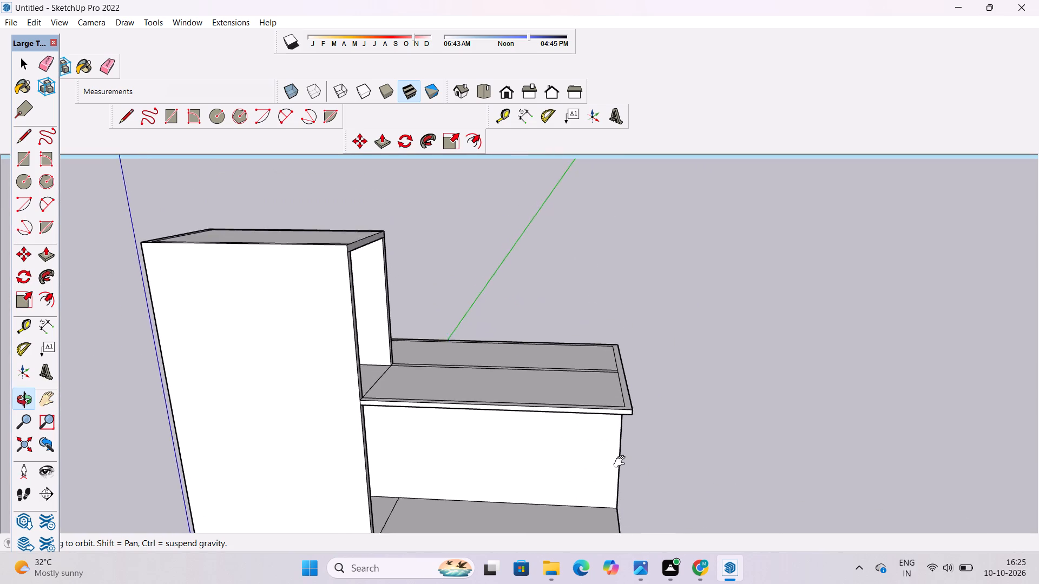
shift+drag(622, 462, 620, 440)
drag(621, 482, 621, 459)
drag(623, 478, 623, 464)
scroll(621, 461, down, 1)
scroll(621, 461, up, 2)
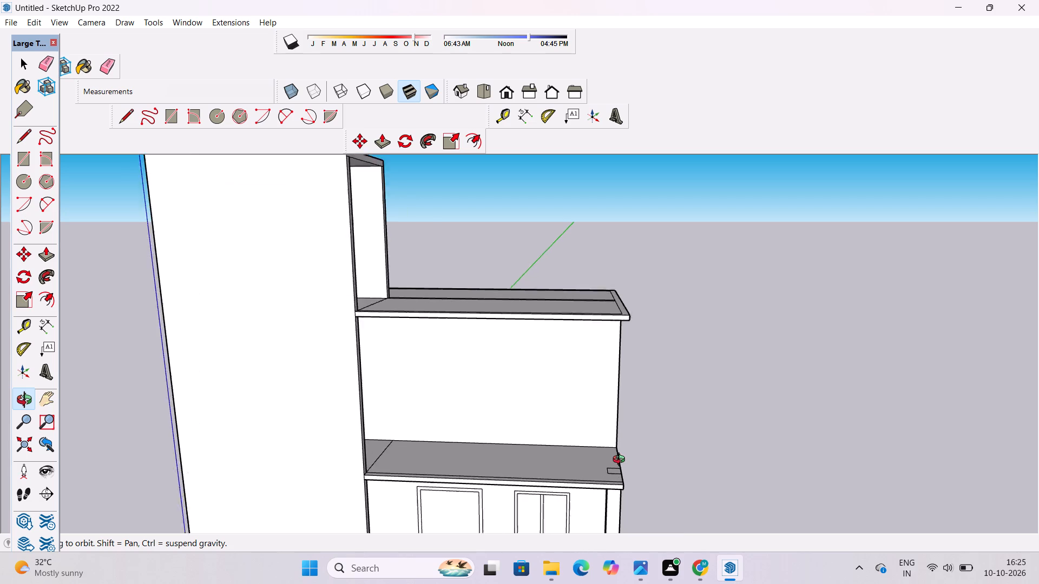
scroll(621, 461, up, 3)
shift+drag(615, 467, 603, 472)
drag(607, 497, 611, 398)
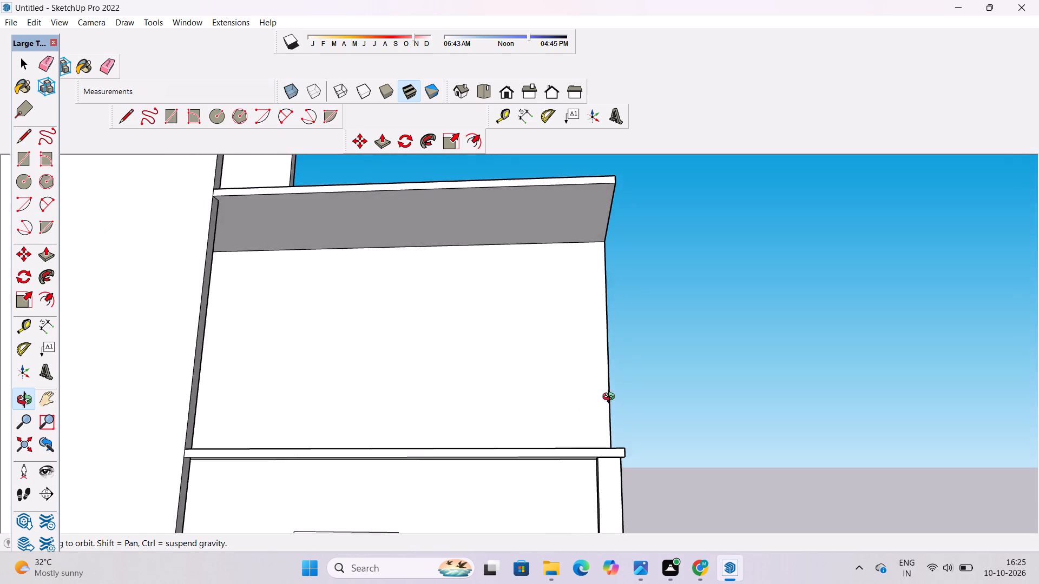
drag(611, 398, 614, 489)
shift+drag(614, 489, 612, 463)
drag(612, 467, 612, 500)
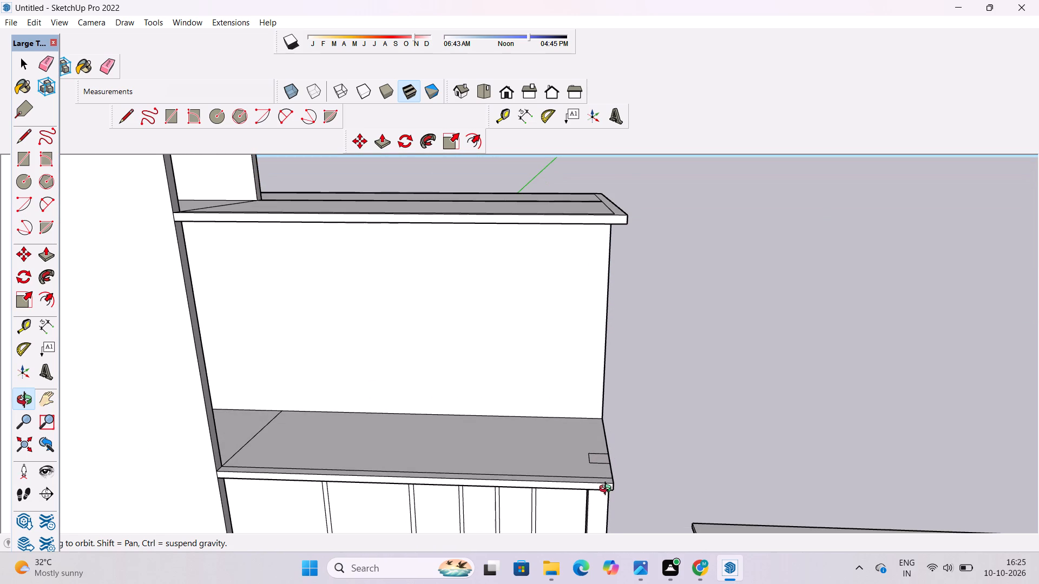
Push/Pull the square outline on the overhanging slab up 50' to the underside of the upper slab, forming the upper-storey column.
scroll(607, 487, up, 1)
shift+drag(607, 487, 597, 490)
shift+drag(596, 490, 584, 495)
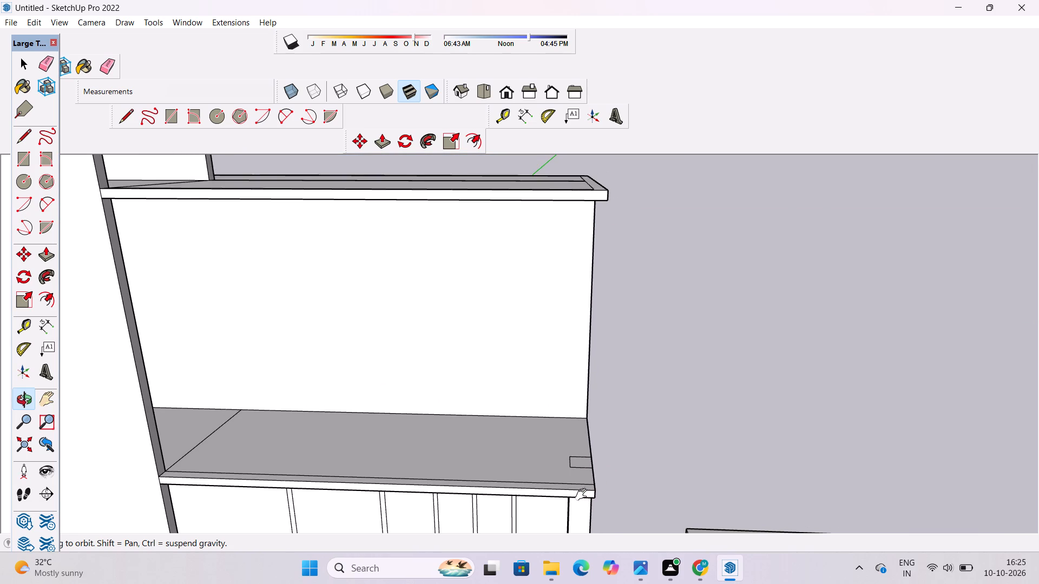
drag(582, 494, 578, 486)
key(p)
scroll(578, 460, up, 3)
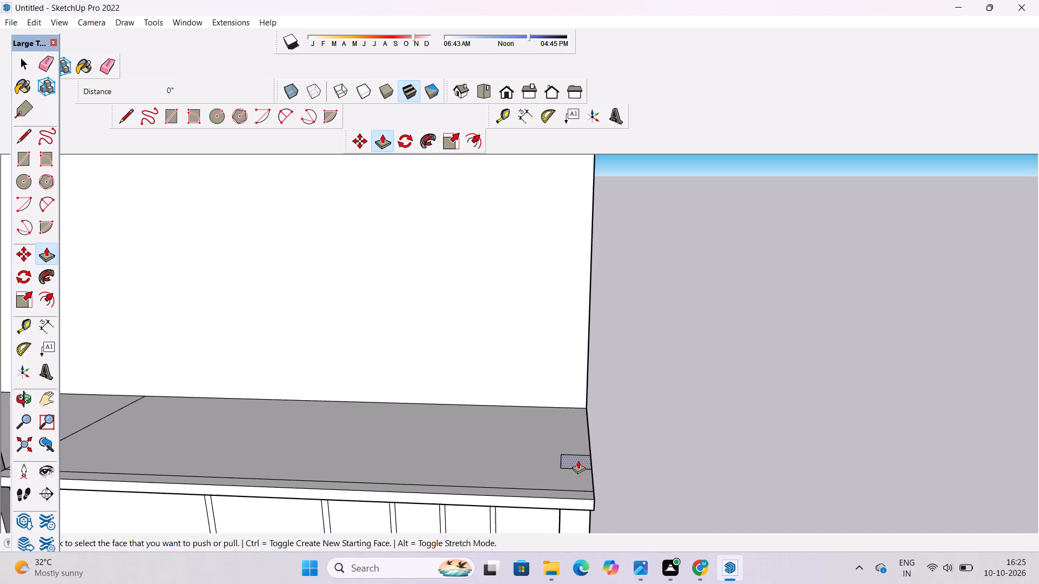
click(578, 460)
key(o)
drag(676, 456, 559, 478)
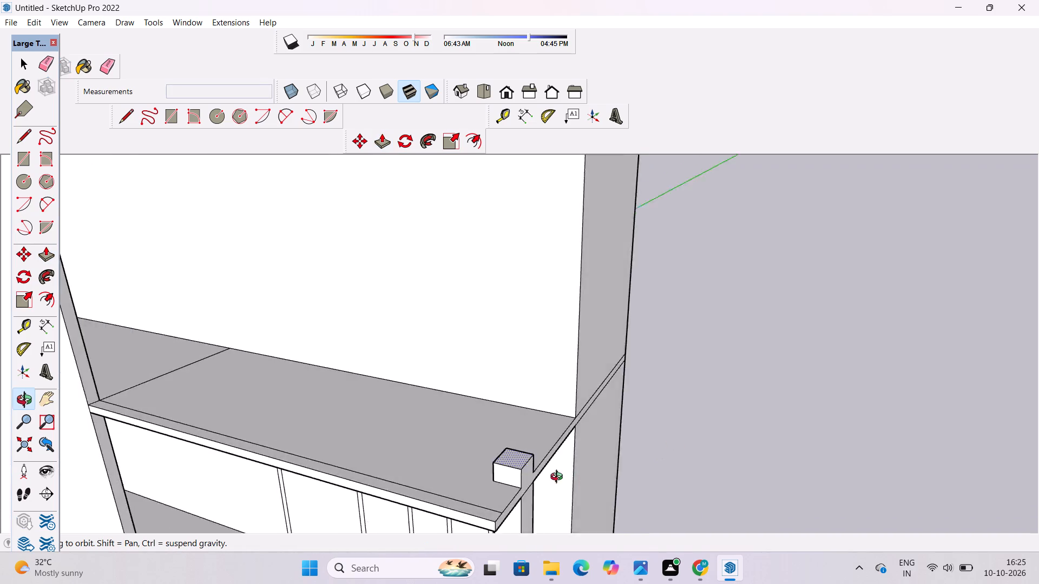
drag(559, 478, 760, 499)
drag(656, 475, 593, 490)
shift+drag(587, 476, 593, 512)
scroll(589, 497, down, 2)
drag(589, 497, 585, 488)
drag(585, 488, 594, 521)
drag(593, 521, 589, 519)
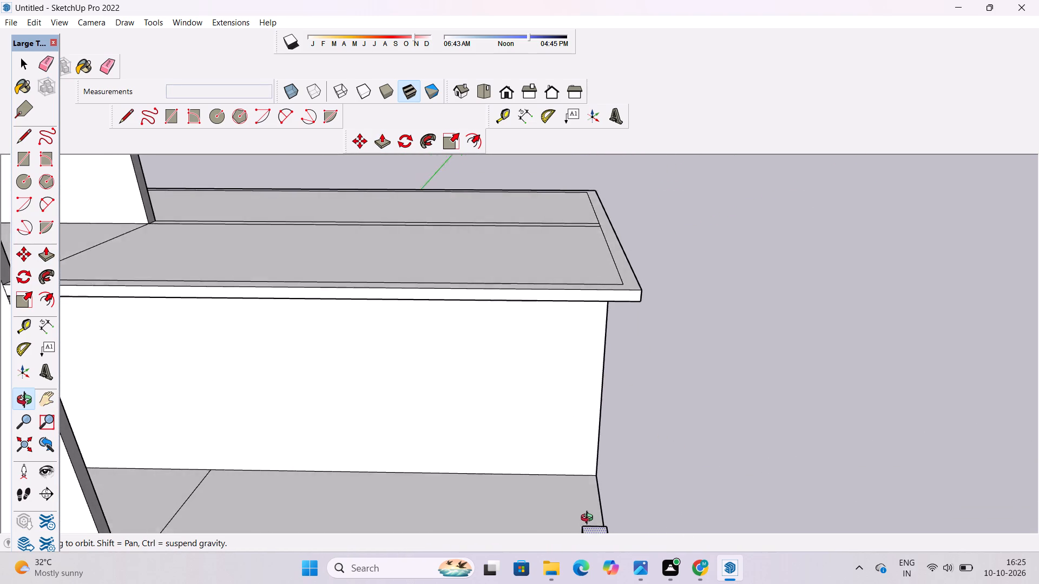
drag(589, 519, 591, 535)
drag(591, 535, 575, 497)
drag(575, 497, 575, 459)
key(p)
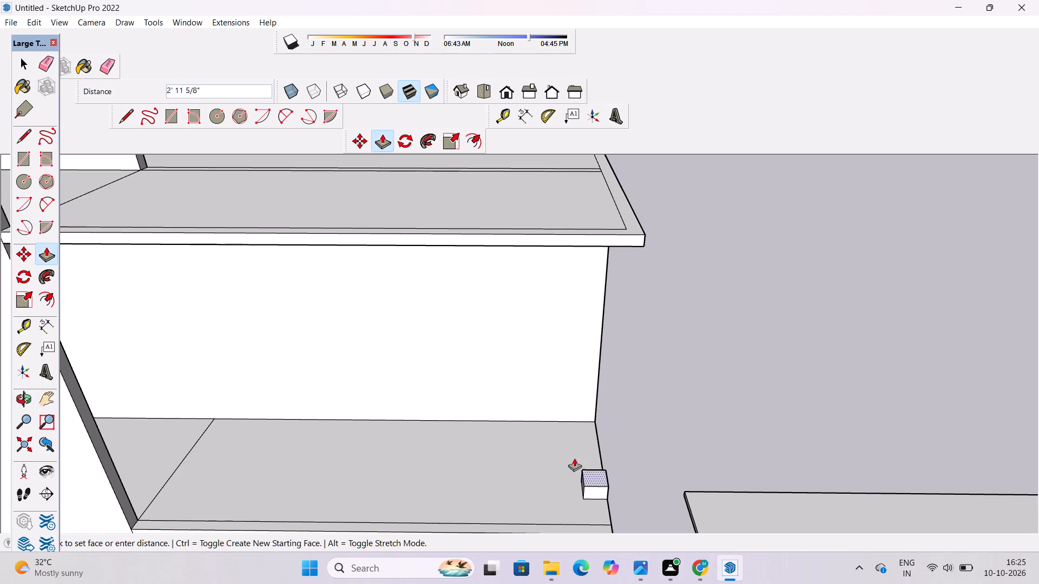
scroll(581, 435, down, 3)
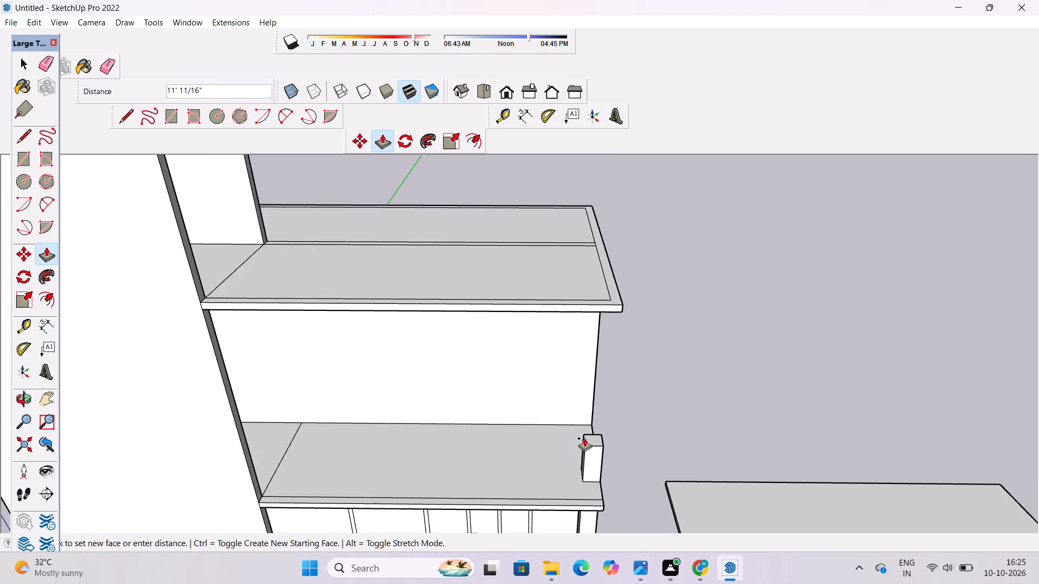
scroll(584, 438, down, 1)
key(o)
drag(583, 435, 580, 339)
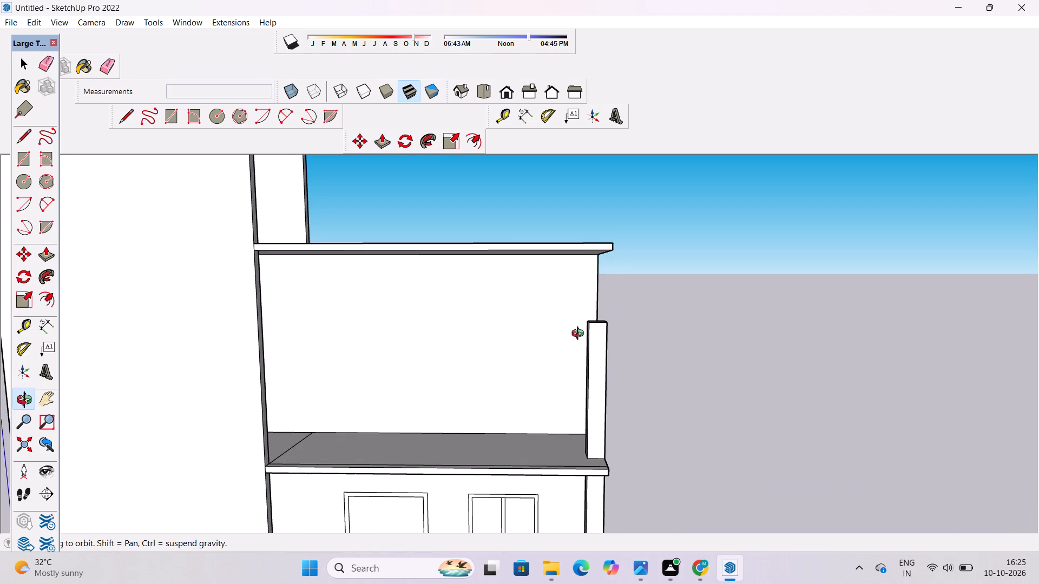
shift+drag(580, 335, 581, 387)
drag(580, 391, 577, 368)
key(p)
scroll(564, 334, up, 2)
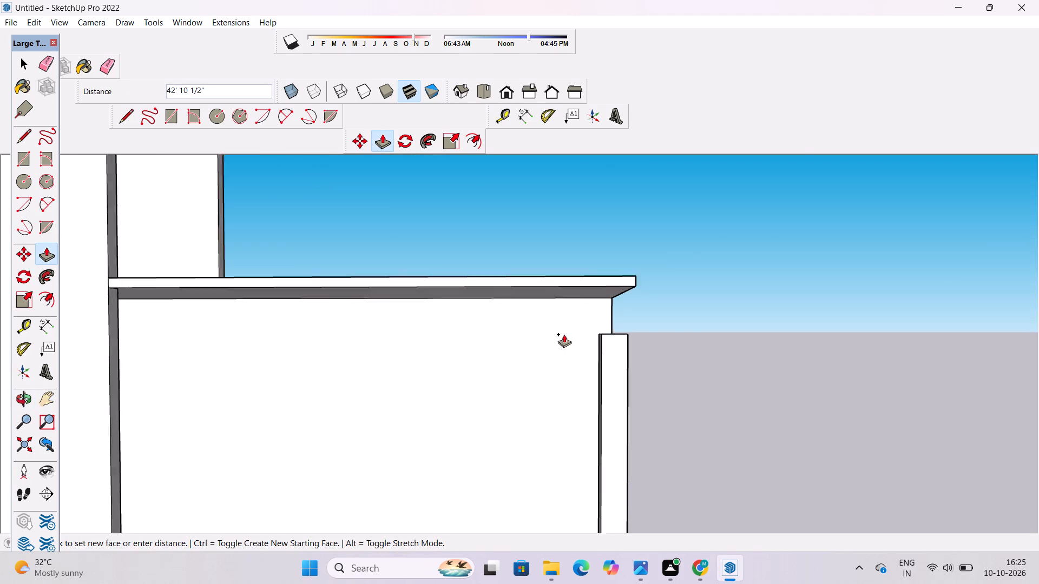
scroll(564, 334, up, 8)
click(602, 236)
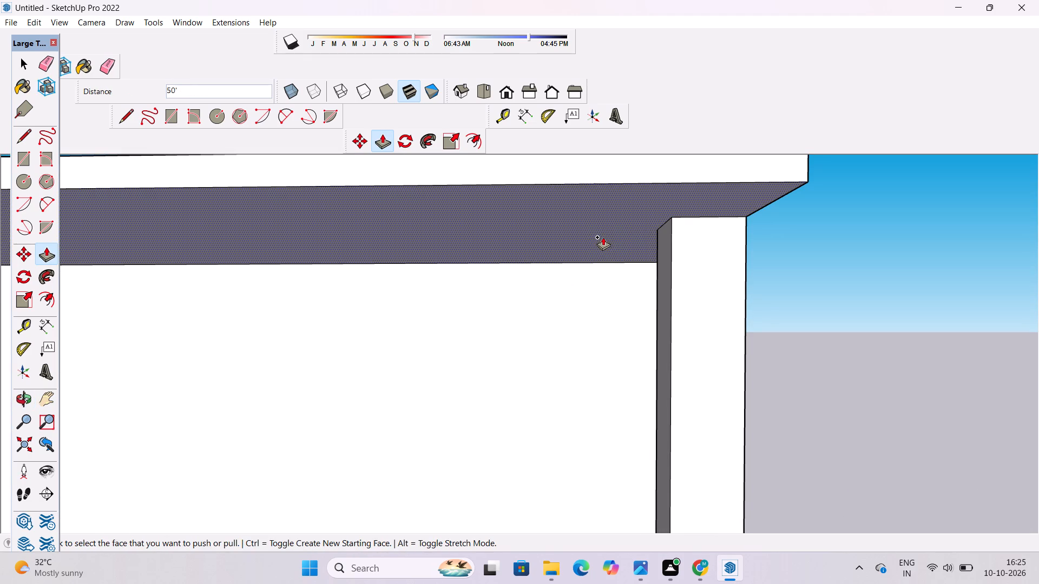
key(space)
Examine the upper-storey column and the slab resting on it from above, the side and the front.
key(o)
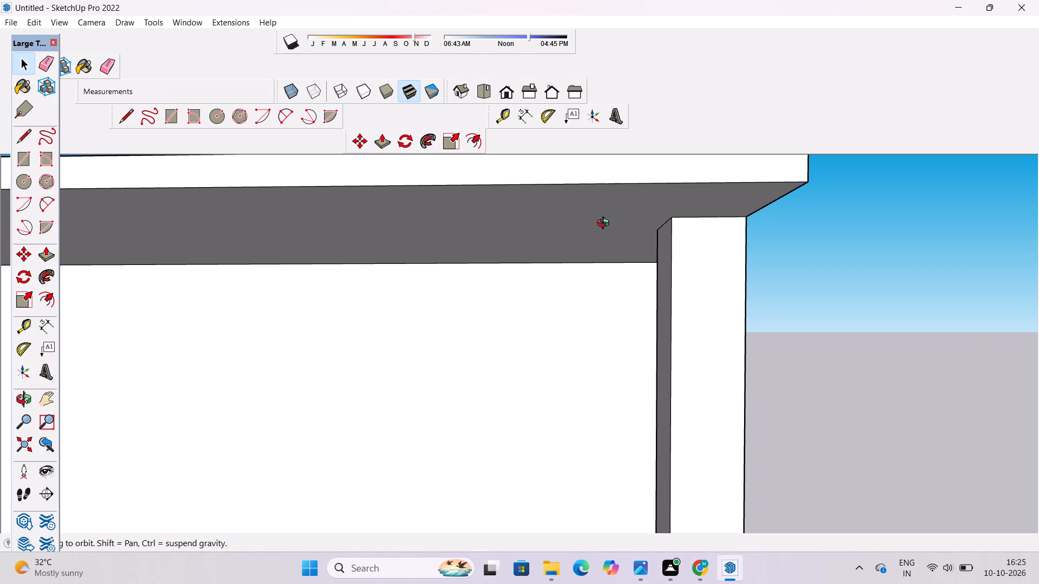
scroll(625, 155, down, 4)
drag(641, 213, 659, 337)
scroll(643, 300, down, 5)
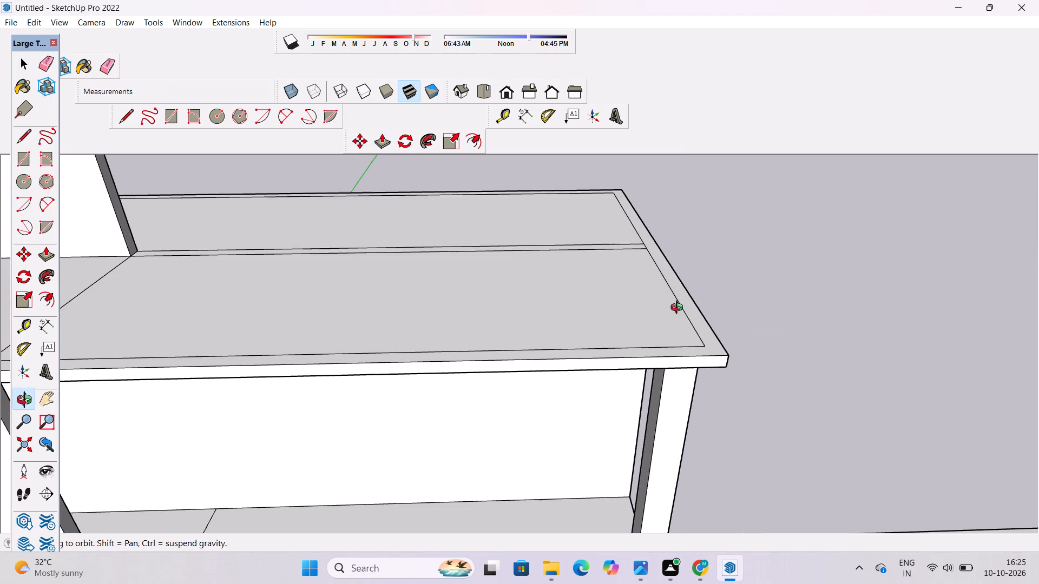
drag(682, 314, 545, 340)
drag(573, 344, 482, 357)
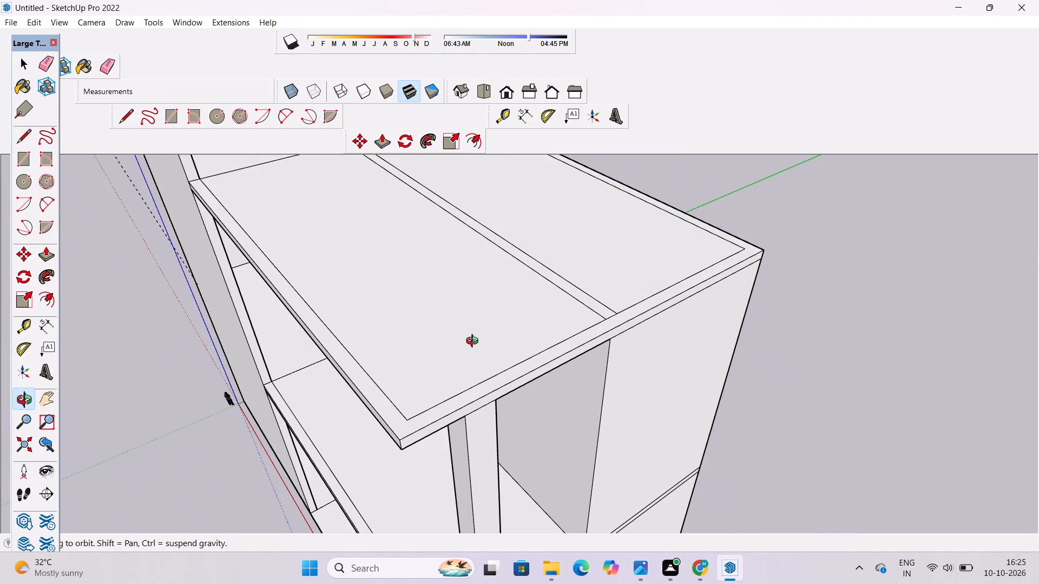
scroll(471, 337, down, 2)
drag(728, 359, 550, 347)
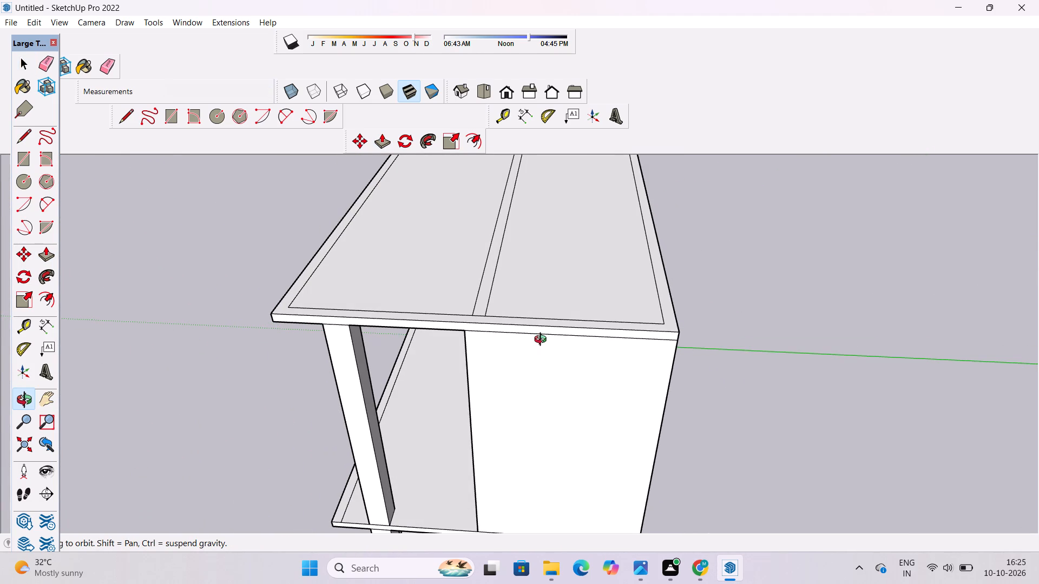
scroll(542, 340, down, 3)
shift+drag(544, 353, 544, 306)
drag(434, 350, 653, 313)
scroll(630, 316, down, 5)
drag(522, 355, 745, 339)
shift+drag(746, 338, 734, 350)
drag(729, 351, 659, 451)
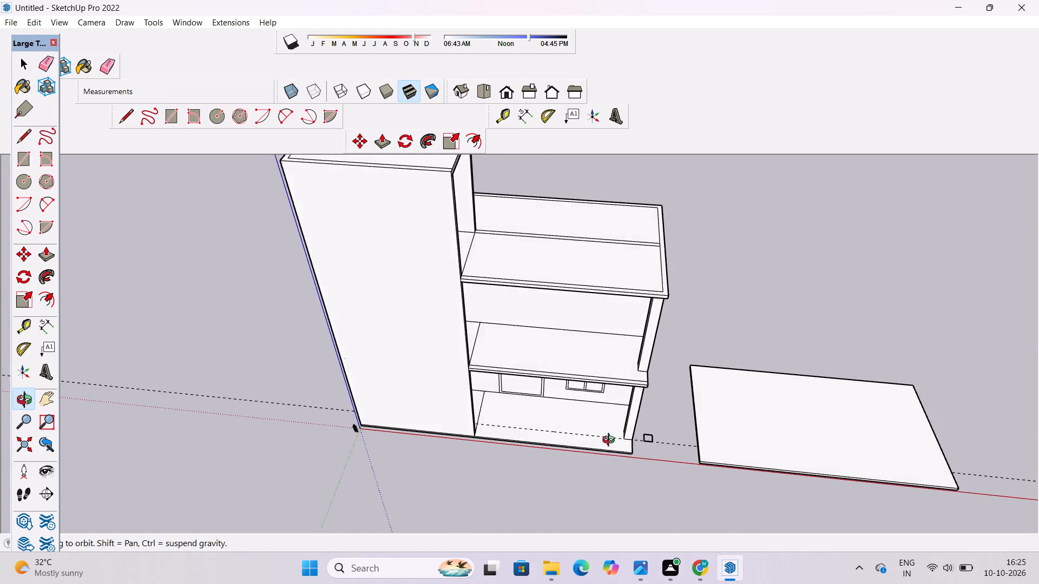
Erase the leftover square outline on the ground beside the building, together with the dashed guide running through it.
scroll(565, 439, up, 5)
shift+drag(565, 430, 462, 414)
drag(462, 414, 487, 416)
drag(488, 416, 491, 406)
key(e)
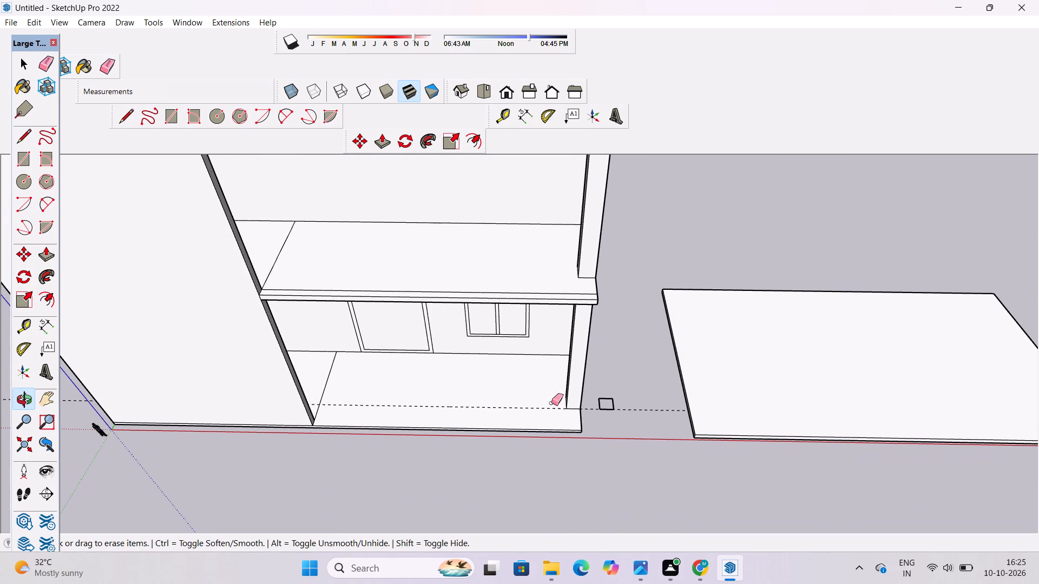
scroll(616, 410, up, 12)
drag(615, 370, 611, 412)
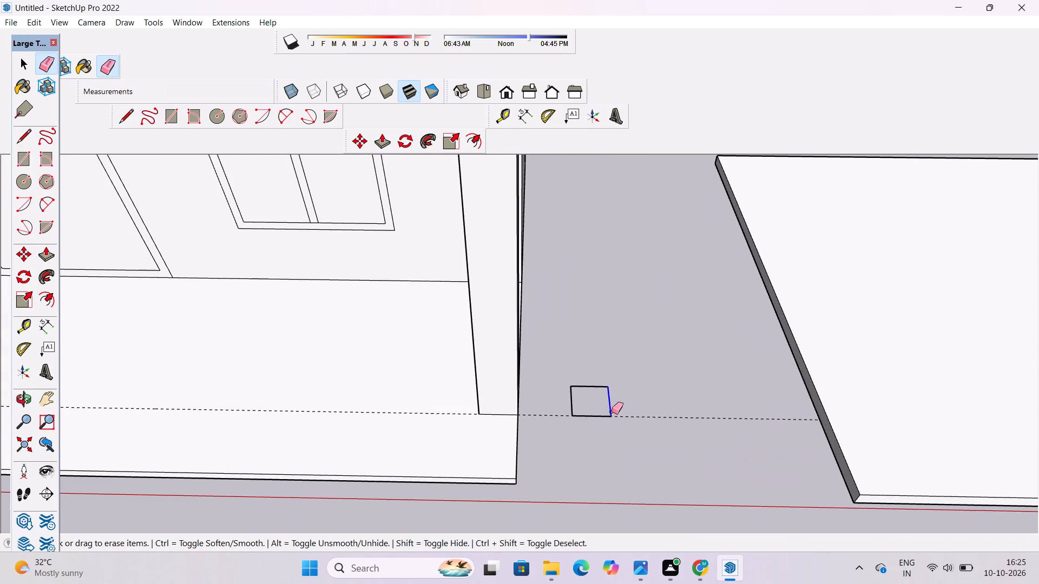
drag(611, 412, 606, 389)
drag(602, 366, 581, 390)
drag(569, 388, 568, 399)
scroll(582, 407, up, 2)
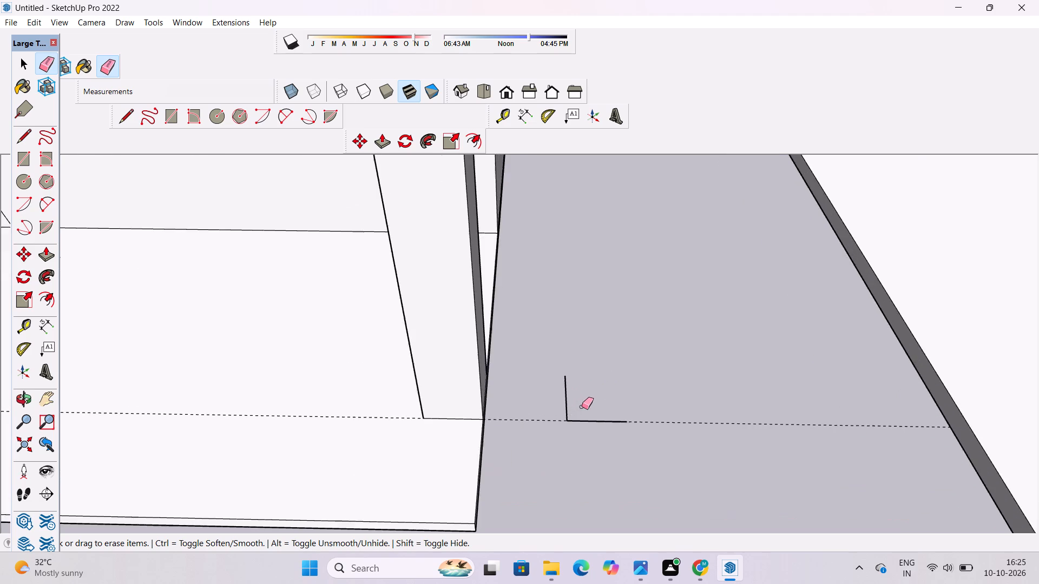
scroll(582, 407, up, 8)
drag(548, 381, 551, 395)
drag(595, 383, 600, 443)
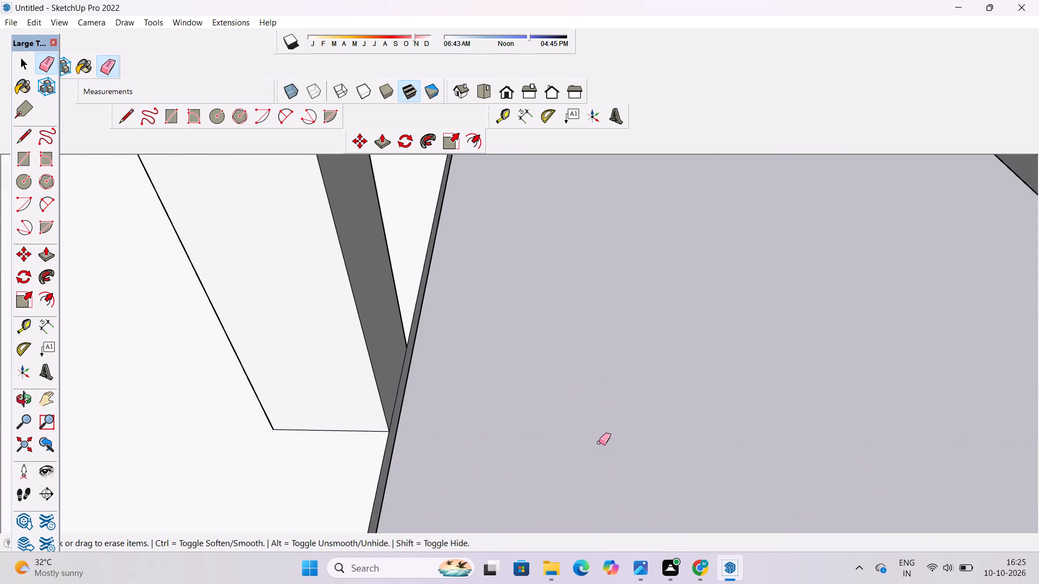
key(space)
Examine the building's front with both stacked corner columns, from close up out to the whole model.
text(o)
scroll(603, 415, down, 9)
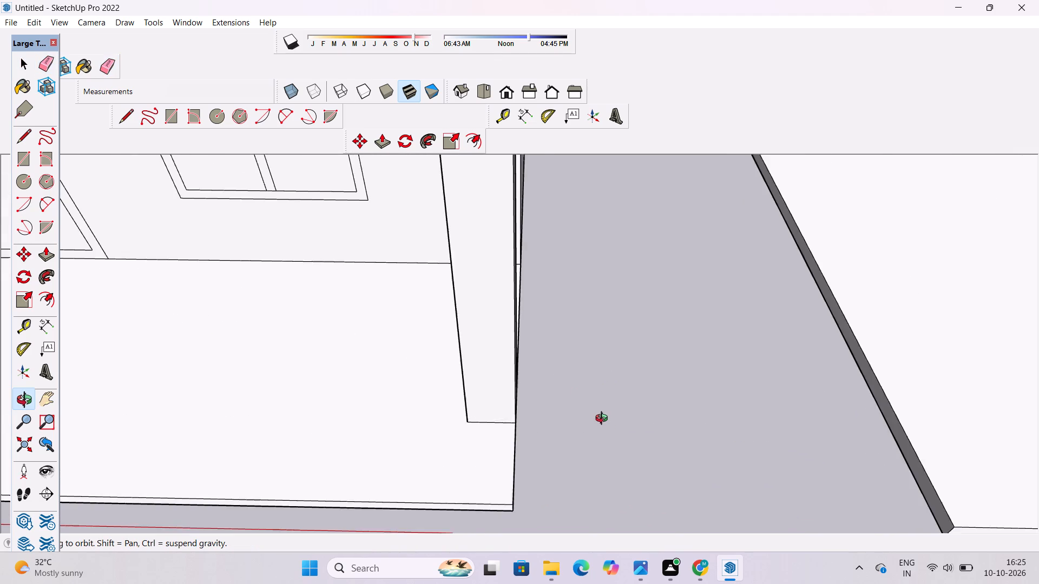
scroll(604, 420, down, 10)
shift+drag(495, 423, 537, 466)
drag(659, 425, 606, 413)
shift+drag(634, 384, 634, 446)
scroll(630, 439, down, 5)
drag(554, 465, 607, 426)
scroll(618, 409, down, 6)
shift+drag(621, 401, 610, 479)
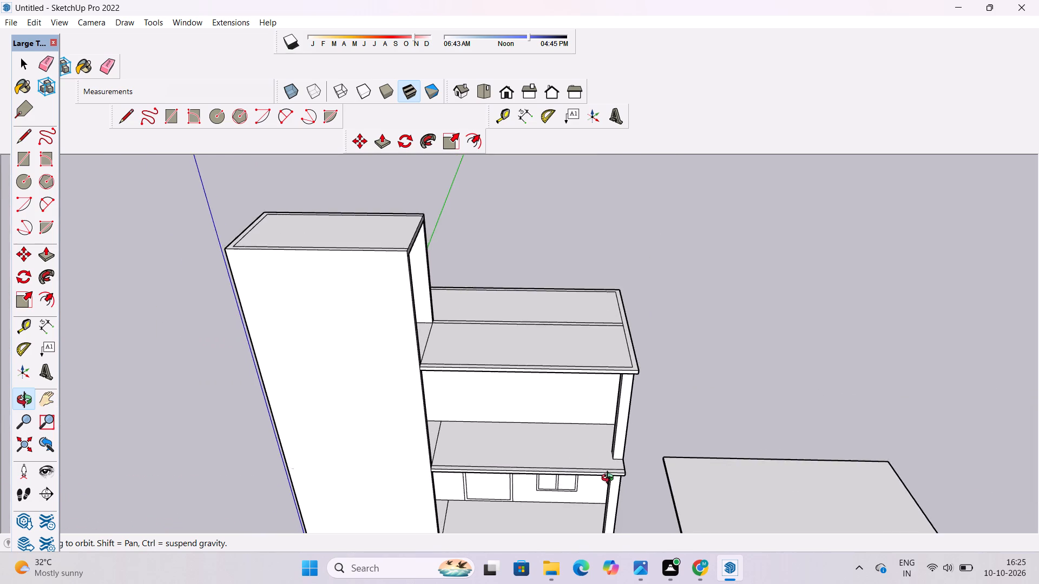
drag(610, 479, 606, 426)
drag(608, 447, 608, 422)
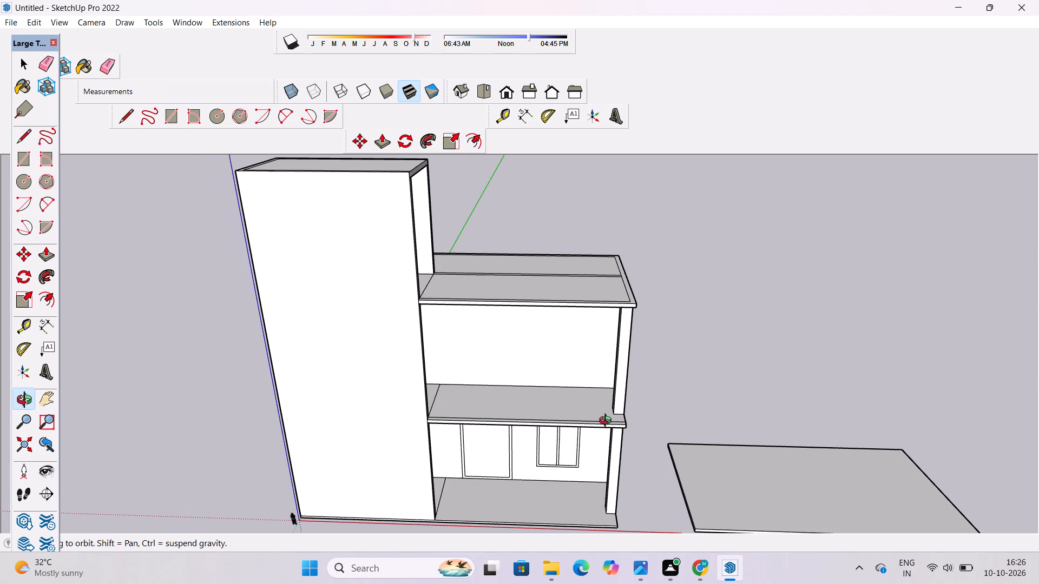
scroll(608, 419, down, 6)
shift+drag(608, 357, 606, 408)
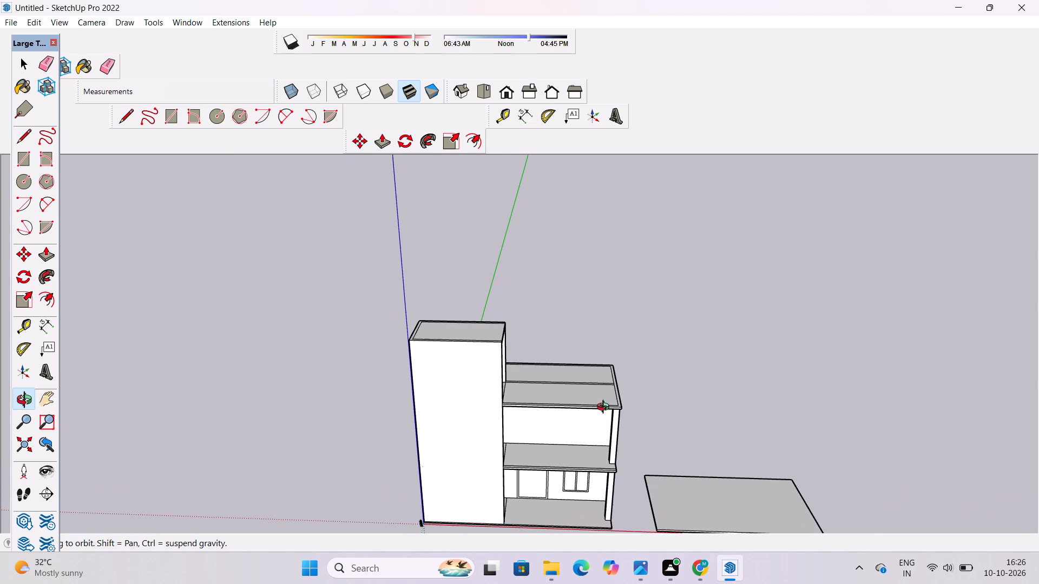
scroll(418, 475, down, 6)
shift+drag(436, 478, 442, 446)
shift+drag(442, 440, 461, 370)
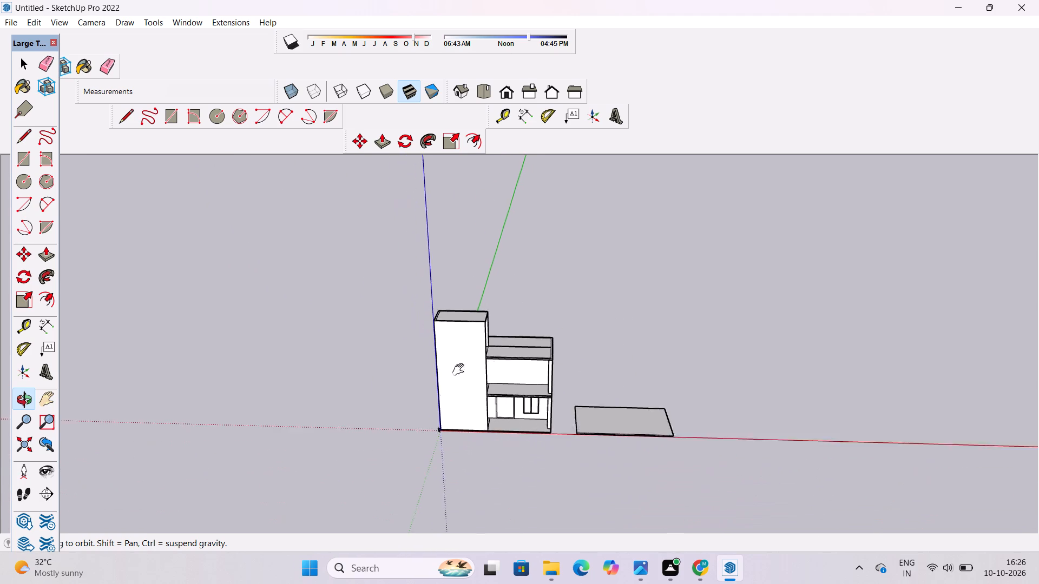
shift+drag(461, 370, 461, 367)
Examine the whole building and the separate ground slab from overhead and from the front.
drag(541, 326, 502, 544)
scroll(508, 349, up, 10)
drag(494, 423, 496, 436)
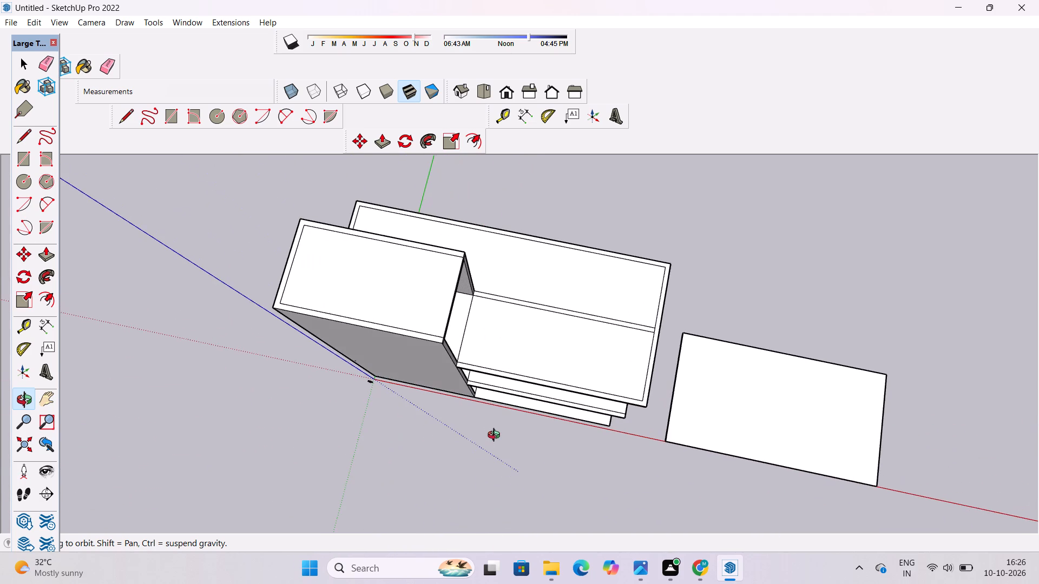
drag(496, 436, 496, 430)
drag(495, 440, 501, 280)
shift+drag(501, 267, 318, 457)
drag(286, 465, 337, 404)
shift+drag(282, 463, 356, 386)
shift+scroll(356, 386, down, 6)
shift+drag(258, 413, 519, 253)
scroll(565, 279, down, 6)
shift+drag(591, 279, 560, 317)
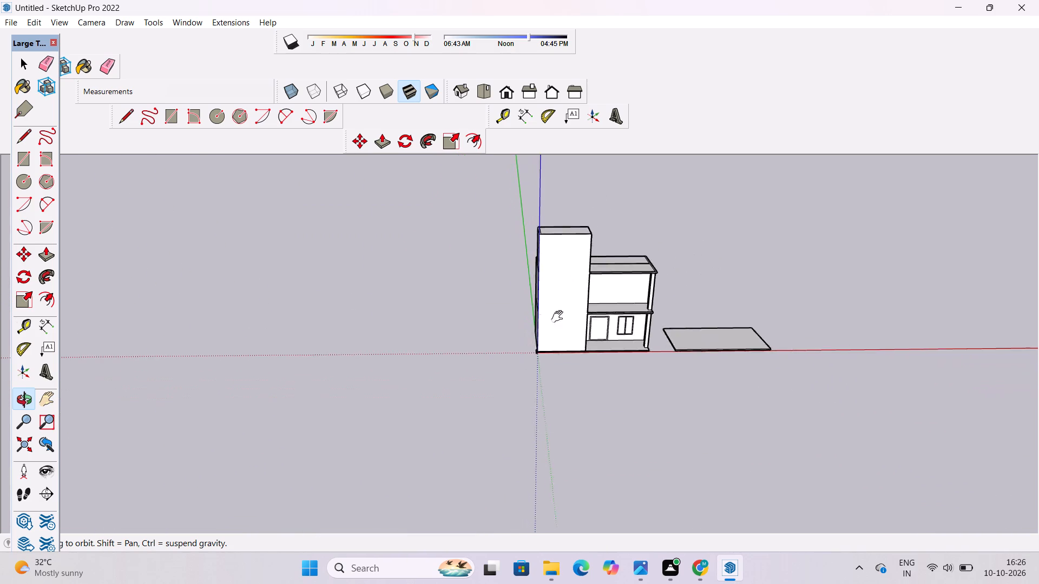
shift+drag(560, 317, 549, 324)
drag(547, 371, 541, 360)
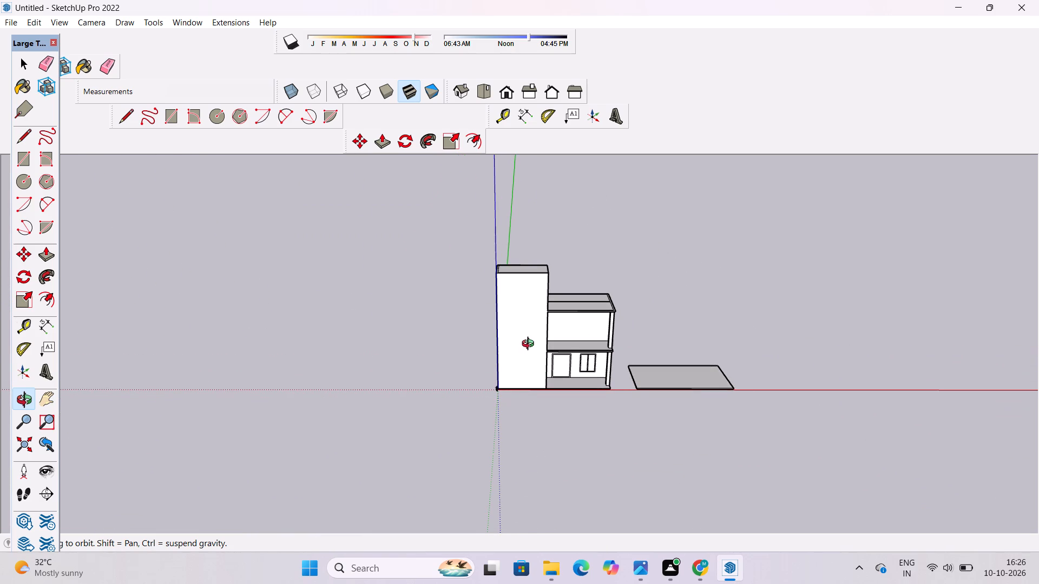
scroll(525, 339, down, 4)
shift+drag(535, 356, 507, 386)
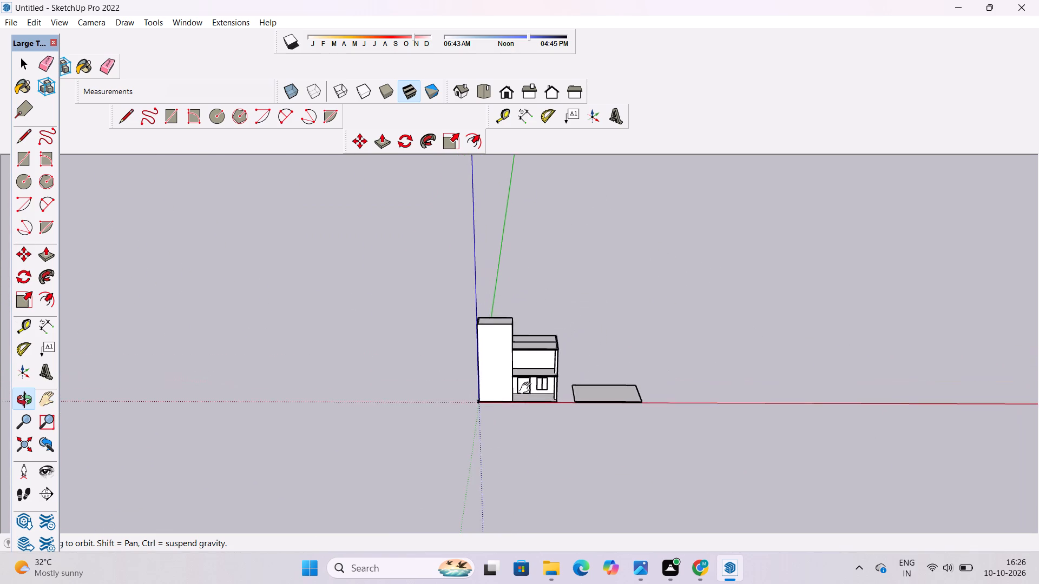
Examine the front elevation at eye level, comparing the plain upper storey with the detailed ground storey.
shift+scroll(541, 383, up, 10)
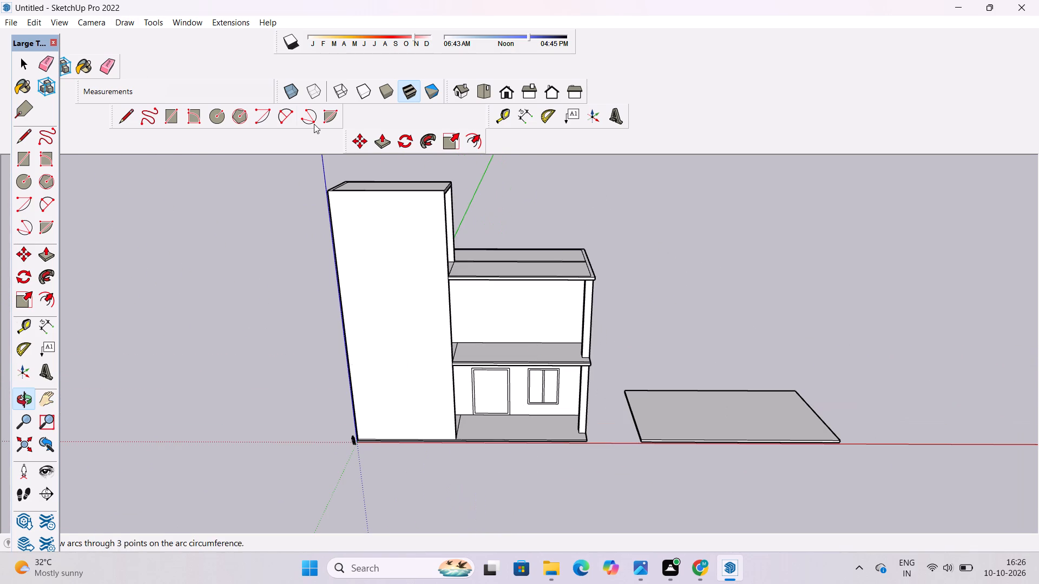
scroll(497, 290, down, 5)
shift+drag(570, 363, 484, 364)
scroll(386, 354, up, 5)
shift+drag(389, 383, 392, 395)
drag(392, 396, 430, 318)
scroll(440, 305, down, 5)
drag(600, 385, 479, 368)
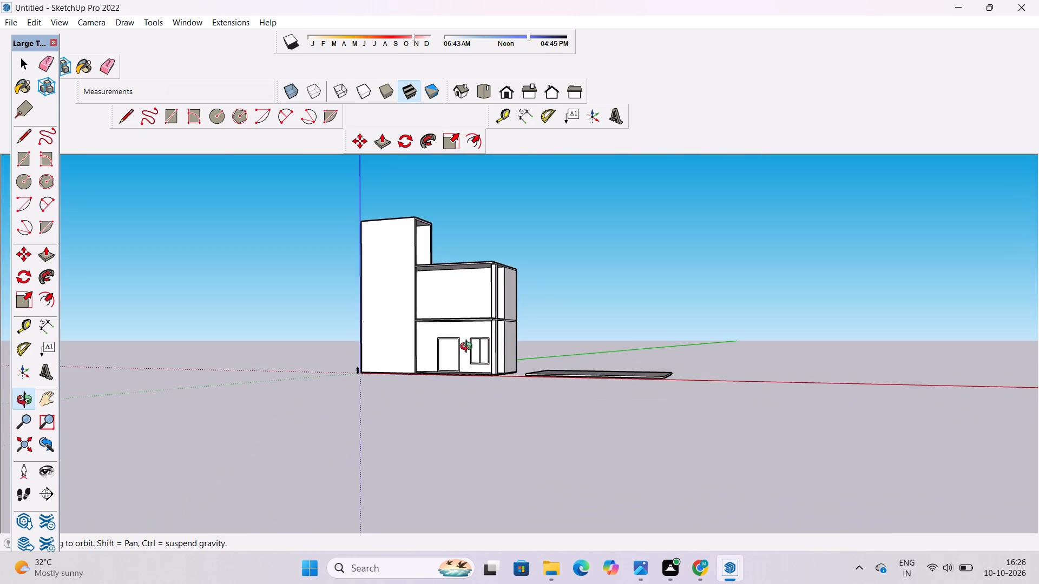
shift+drag(461, 331, 475, 383)
drag(445, 366, 562, 373)
scroll(562, 373, up, 4)
scroll(348, 404, up, 4)
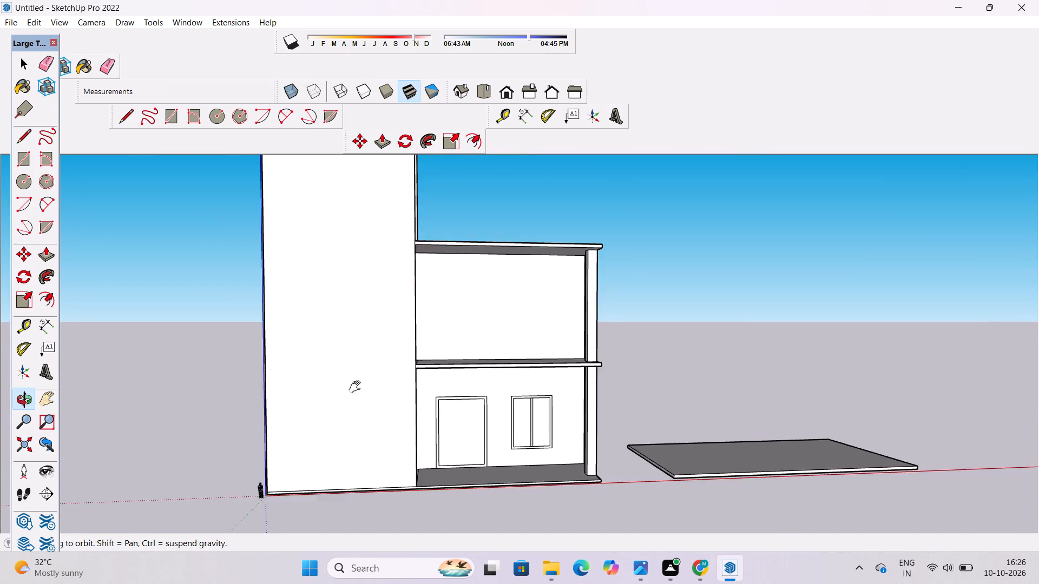
Draw a window rectangle about 39' 7" by 29' 9" on the upper storey's front wall, near the corner column.
shift+drag(364, 389, 380, 409)
drag(461, 412, 408, 395)
scroll(419, 374, up, 7)
shift+drag(556, 346, 458, 376)
drag(483, 354, 517, 380)
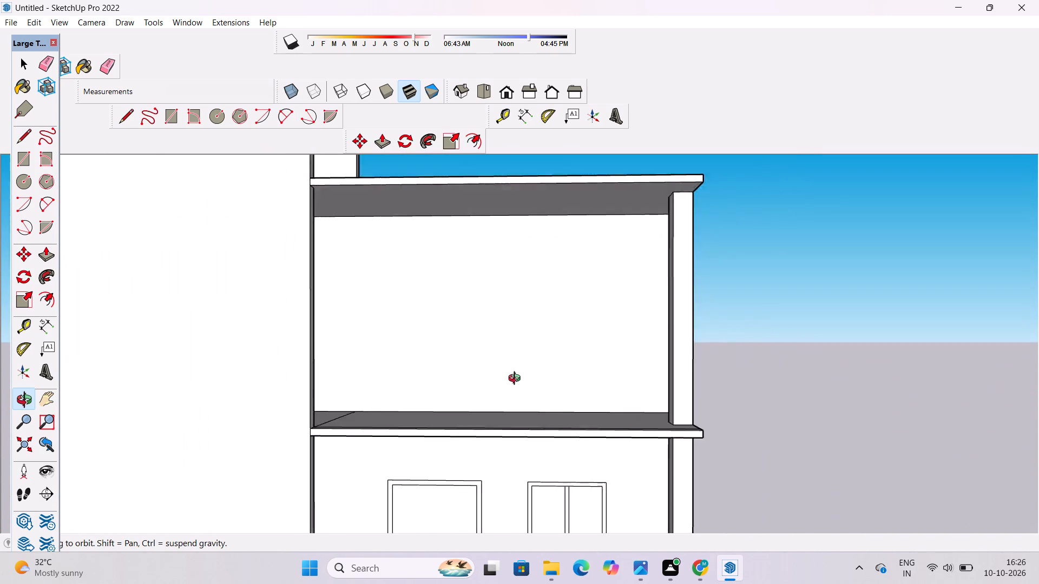
drag(517, 380, 532, 415)
drag(528, 401, 520, 373)
shift+click(533, 377)
key(r)
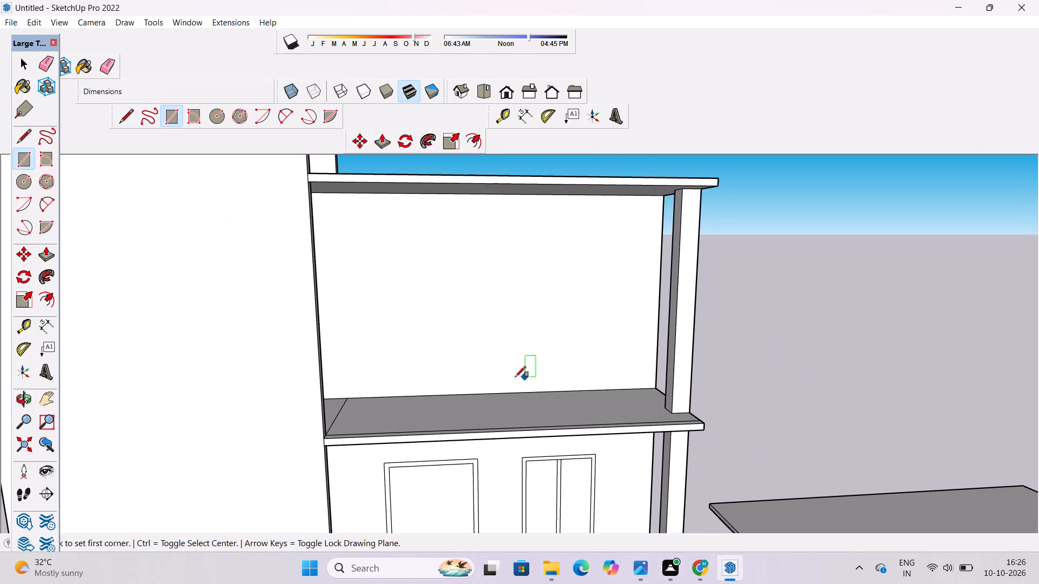
scroll(462, 348, down, 1)
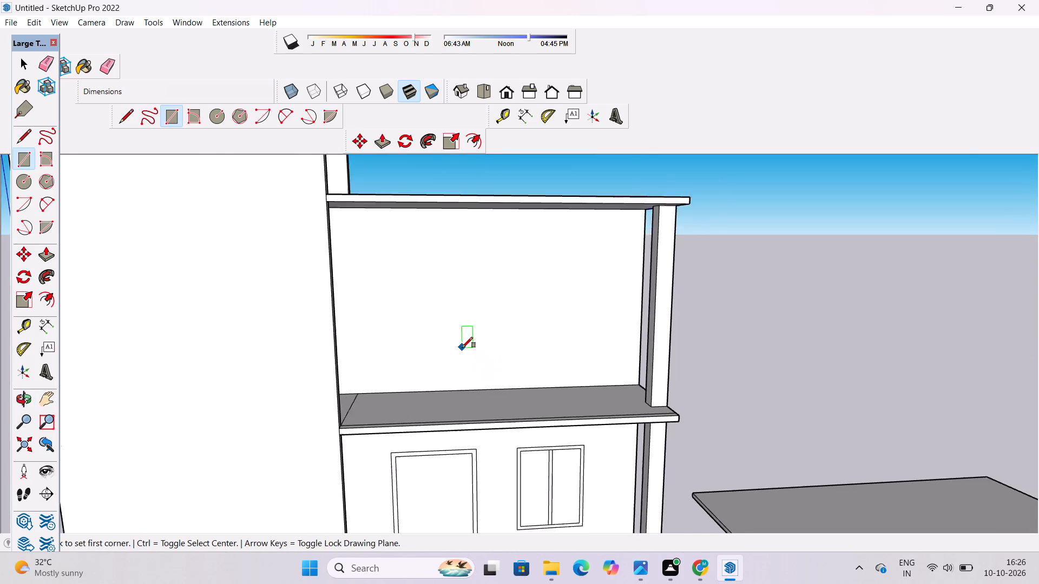
scroll(462, 348, down, 4)
scroll(477, 367, up, 5)
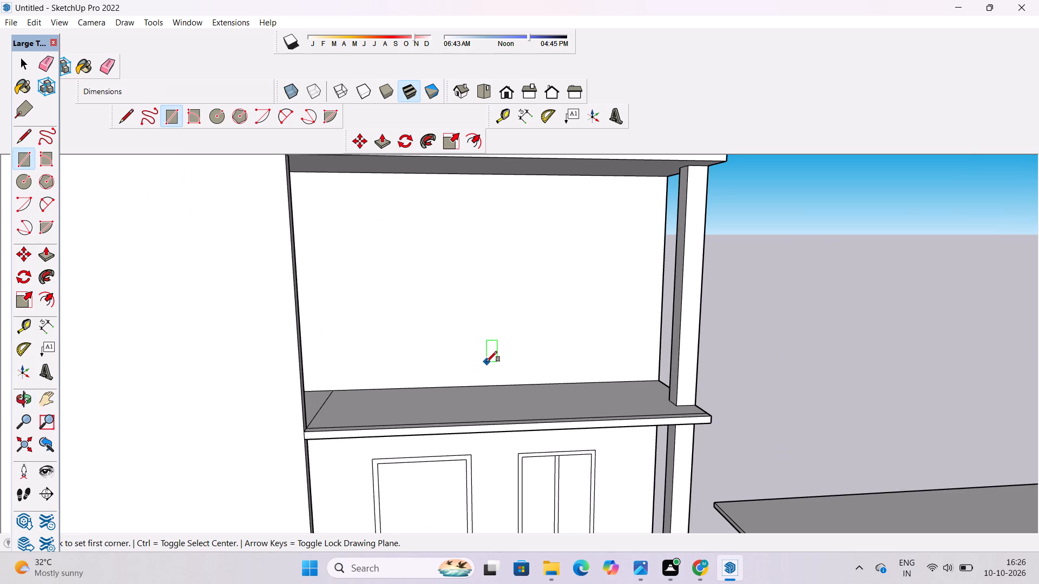
click(487, 356)
scroll(485, 354, down, 4)
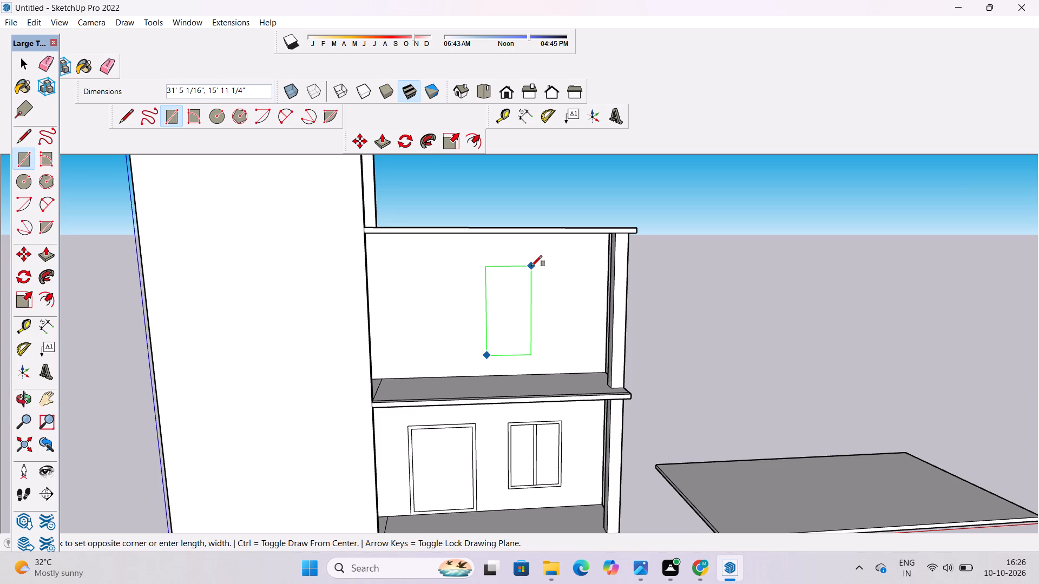
scroll(594, 261, up, 3)
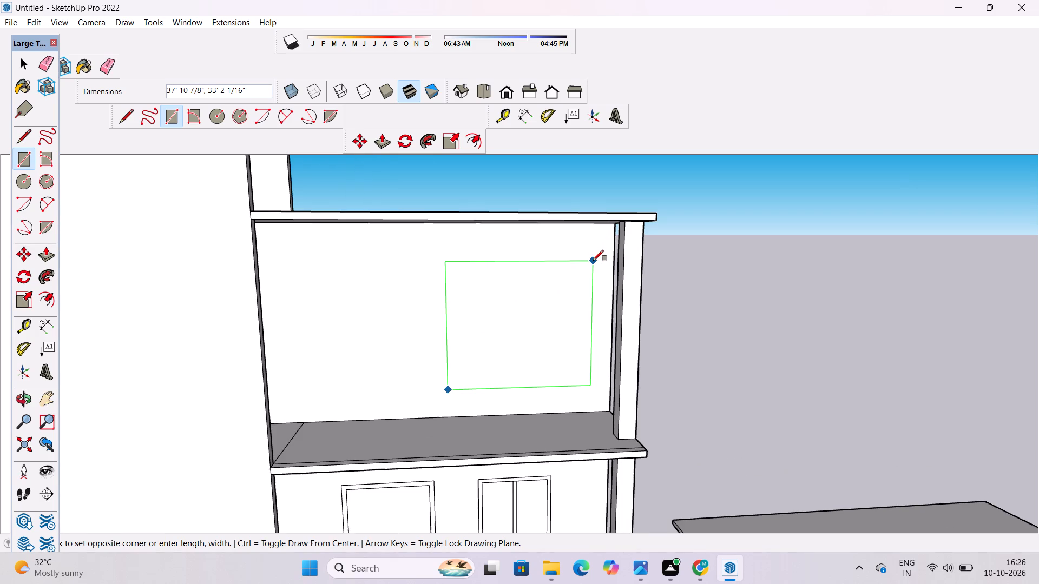
scroll(592, 269, up, 3)
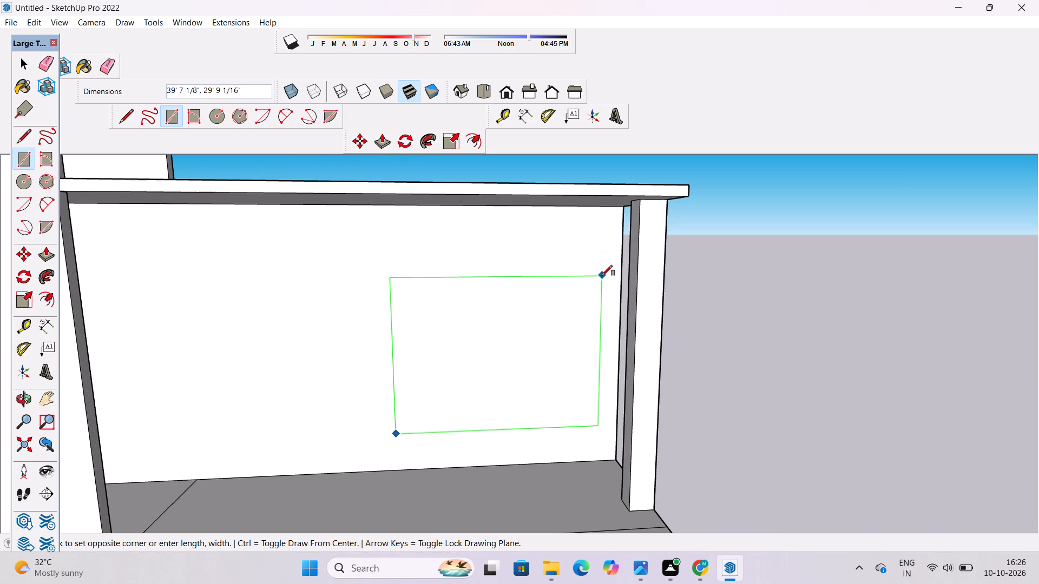
click(602, 275)
key(space)
Examine the window rectangle's position on the upper wall against the column and the ground-storey openings from several angles.
text(o)
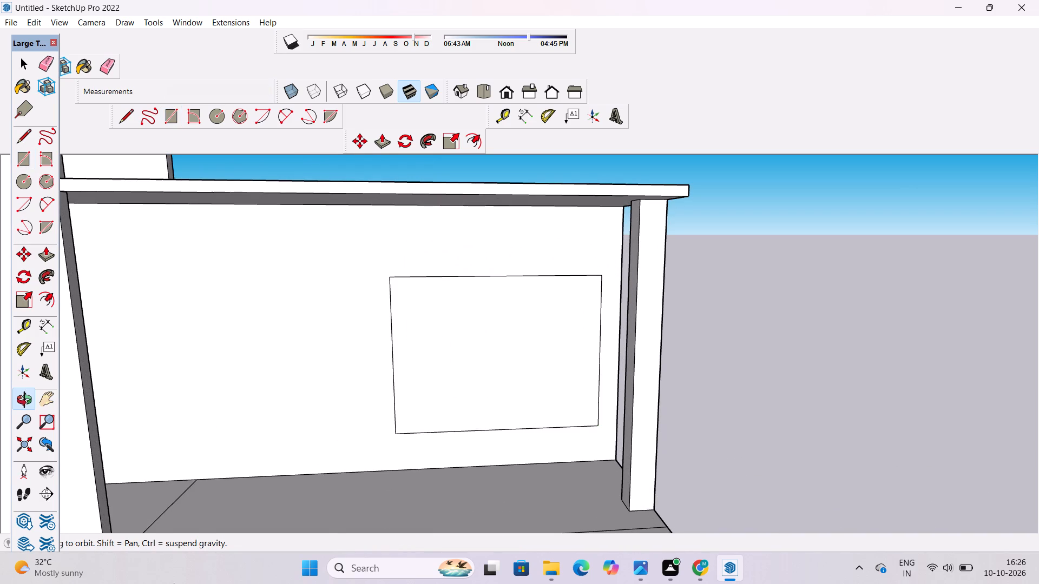
scroll(722, 330, down, 3)
shift+drag(736, 344, 656, 367)
drag(648, 362, 548, 387)
scroll(548, 375, down, 5)
drag(488, 417, 746, 386)
drag(669, 410, 590, 423)
drag(589, 423, 588, 432)
shift+drag(587, 433, 574, 419)
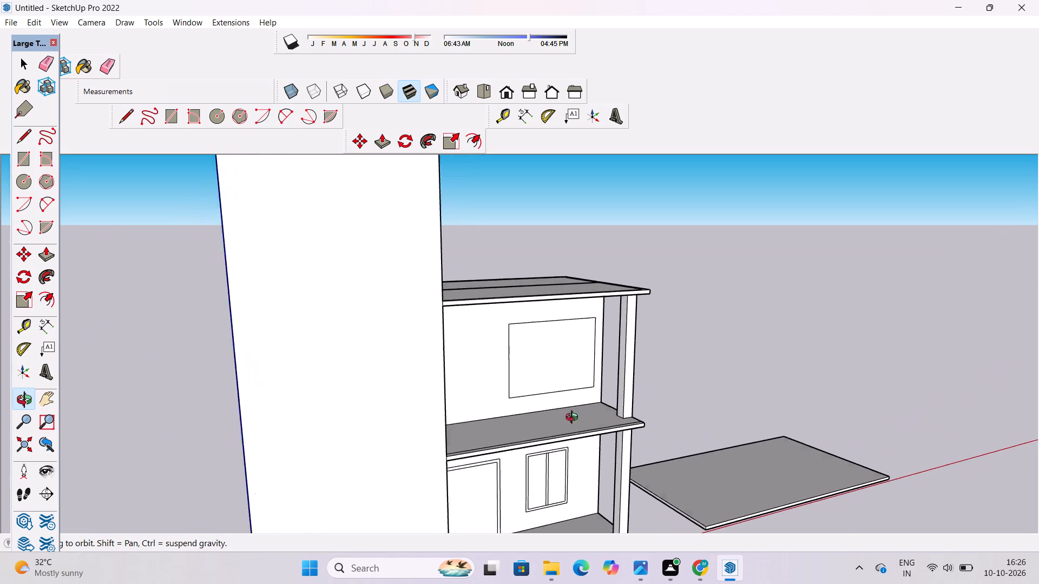
shift+drag(574, 419, 549, 401)
scroll(546, 394, down, 4)
drag(655, 386, 560, 418)
scroll(563, 407, up, 5)
shift+drag(563, 407, 534, 424)
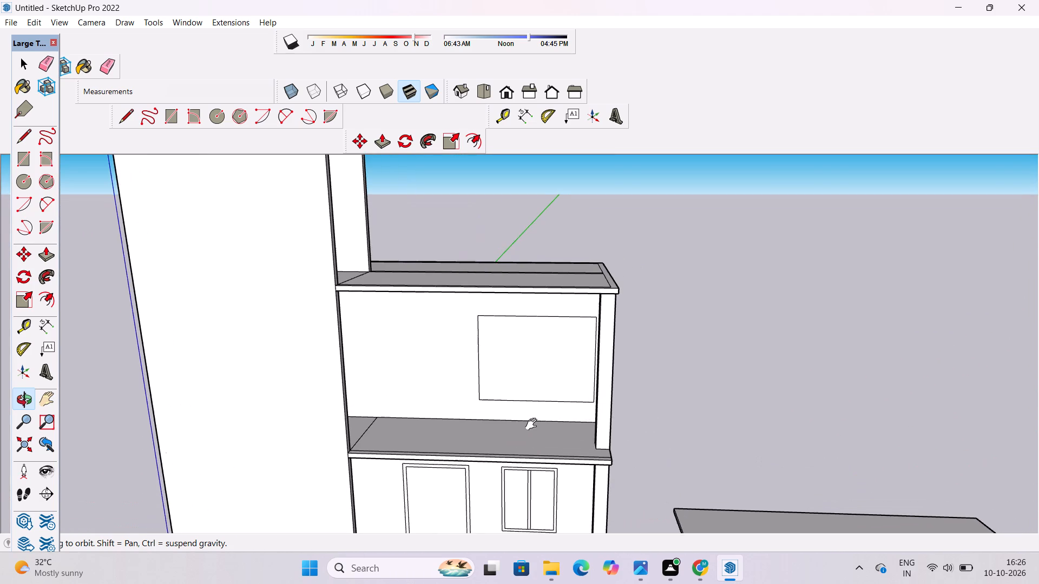
shift+drag(534, 424, 663, 428)
Move the upper window rectangle about 7' along the wall, away from the corner column.
key(space)
click(735, 359)
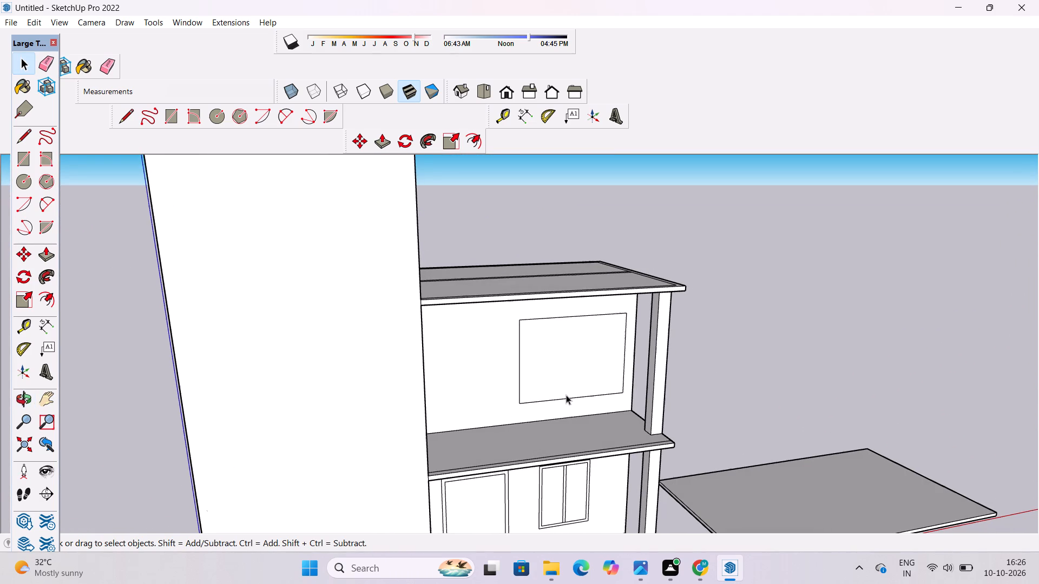
double_click(578, 385)
key(m)
scroll(580, 401, up, 3)
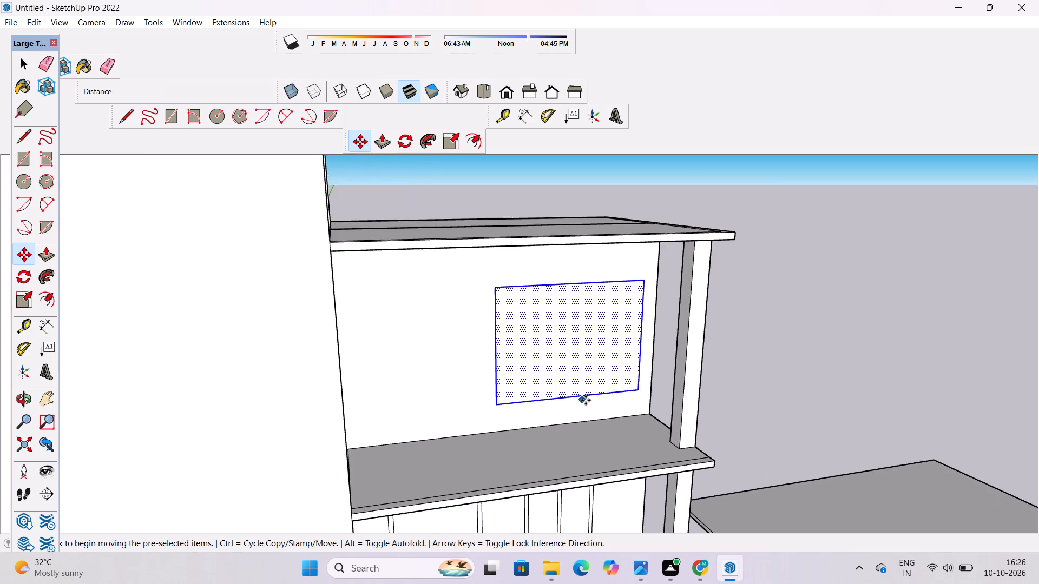
scroll(586, 400, up, 3)
click(656, 386)
click(625, 391)
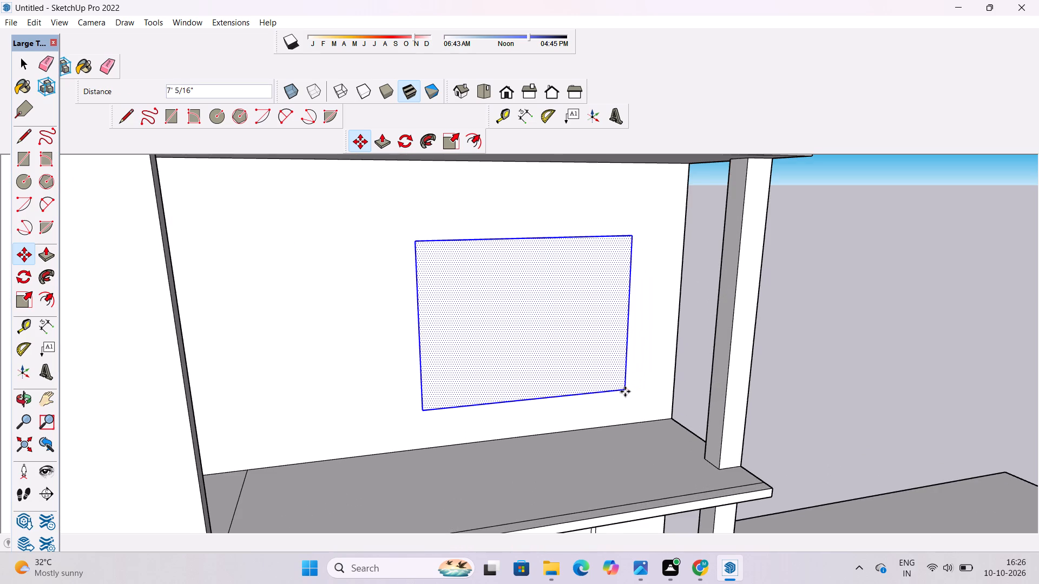
key(space)
click(784, 359)
Examine the repositioned upper window outline within the whole front elevation, from below, above and straight on.
key(o)
scroll(551, 341, down, 3)
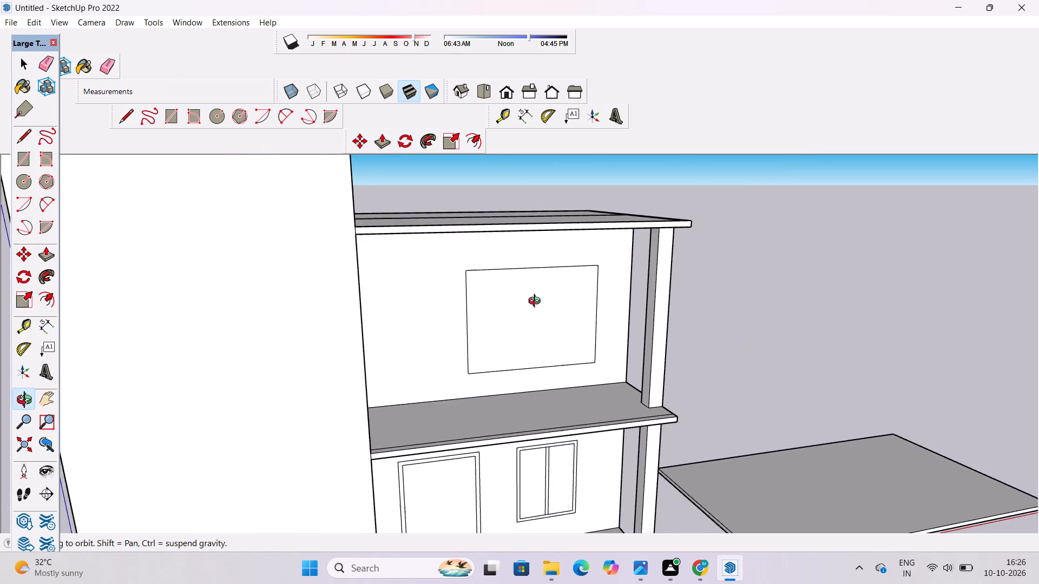
scroll(537, 302, down, 5)
drag(676, 386, 493, 379)
drag(491, 374, 646, 372)
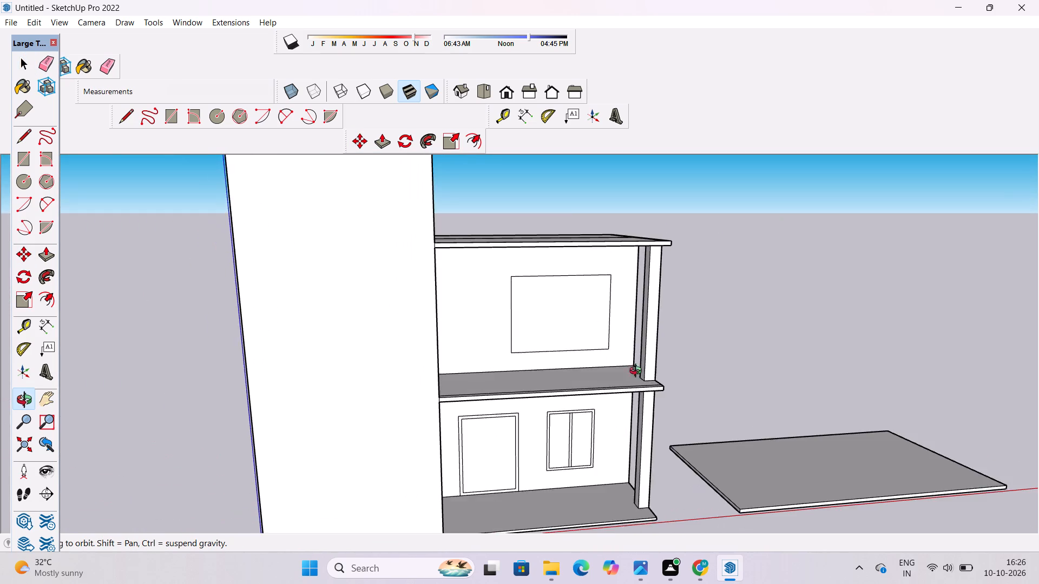
scroll(475, 400, up, 3)
drag(475, 400, 487, 301)
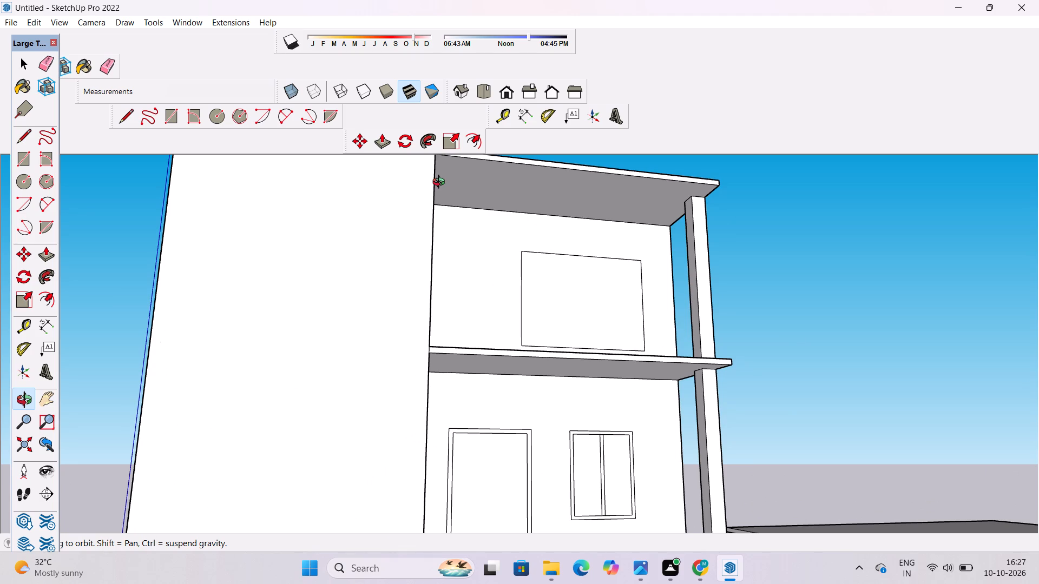
scroll(433, 187, down, 6)
drag(585, 189, 559, 337)
scroll(531, 319, down, 5)
shift+drag(554, 274, 560, 334)
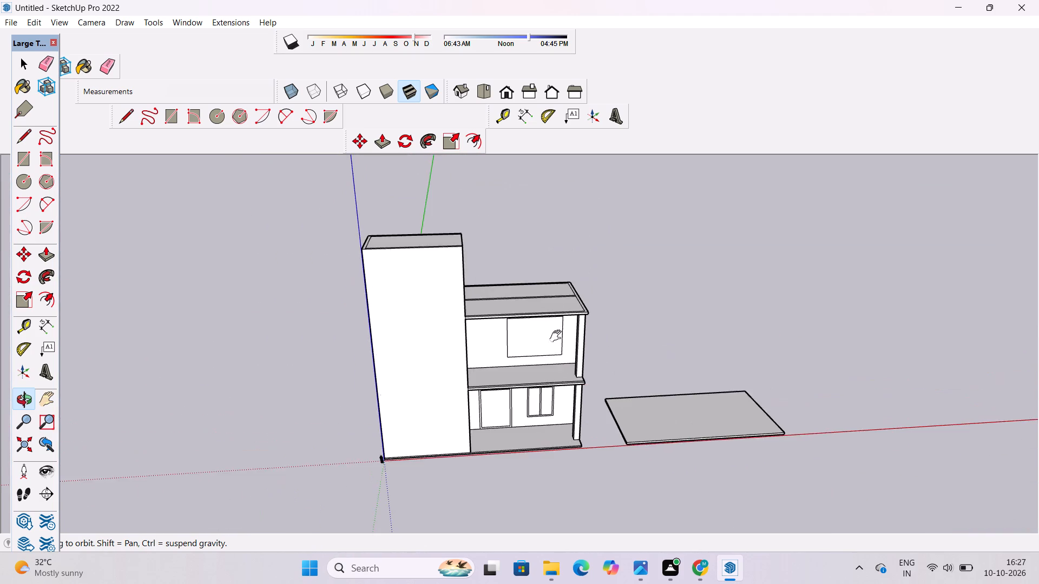
drag(549, 368, 516, 312)
scroll(523, 345, up, 4)
shift+drag(523, 345, 464, 339)
shift+scroll(464, 342, up, 4)
shift+drag(476, 340, 456, 347)
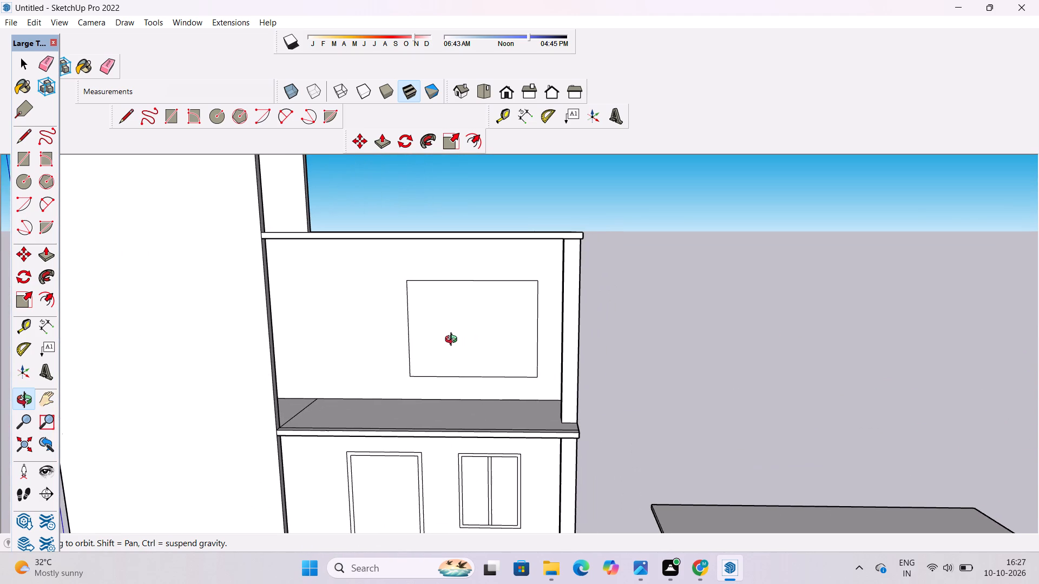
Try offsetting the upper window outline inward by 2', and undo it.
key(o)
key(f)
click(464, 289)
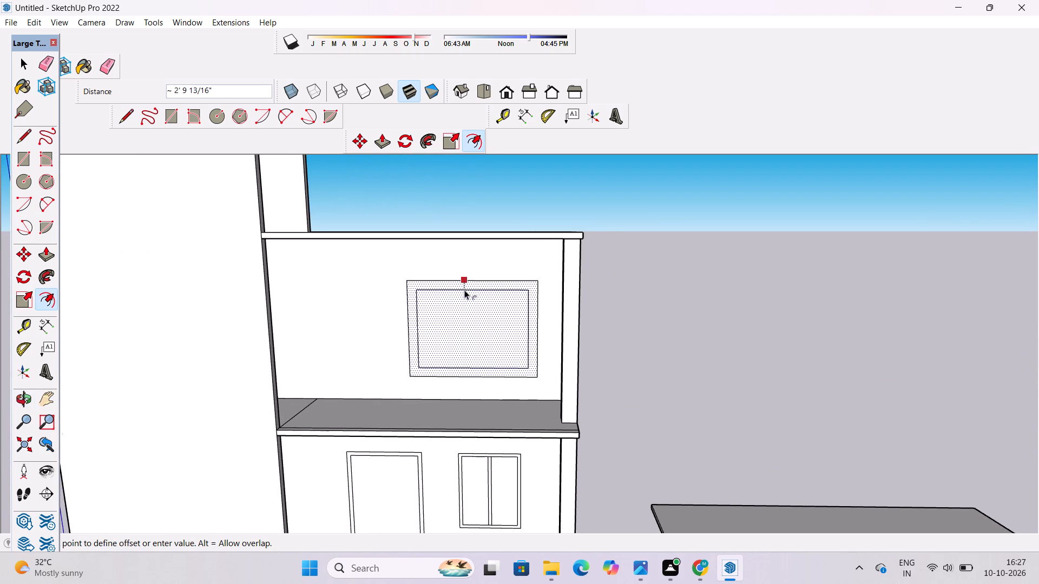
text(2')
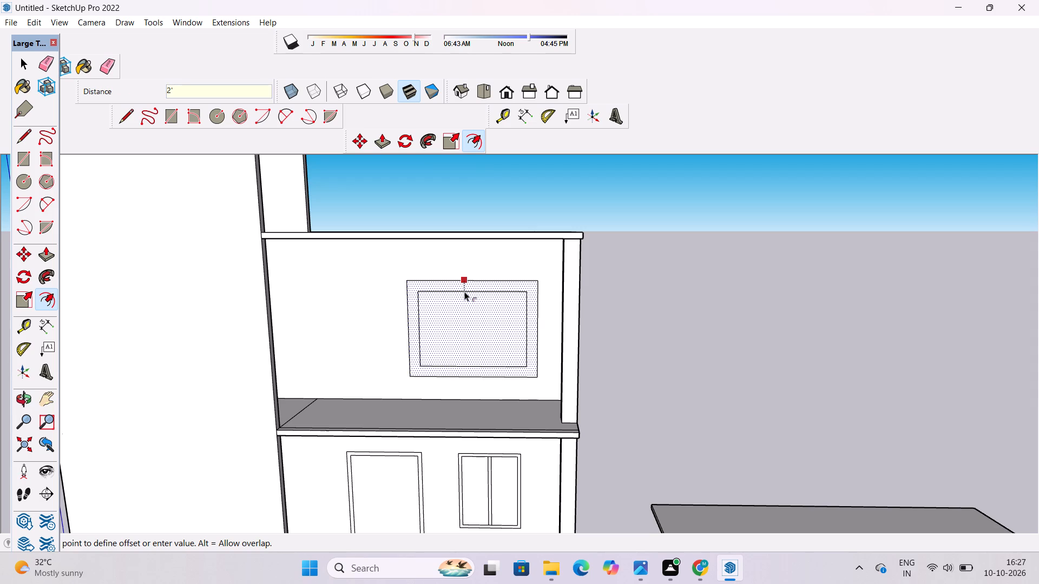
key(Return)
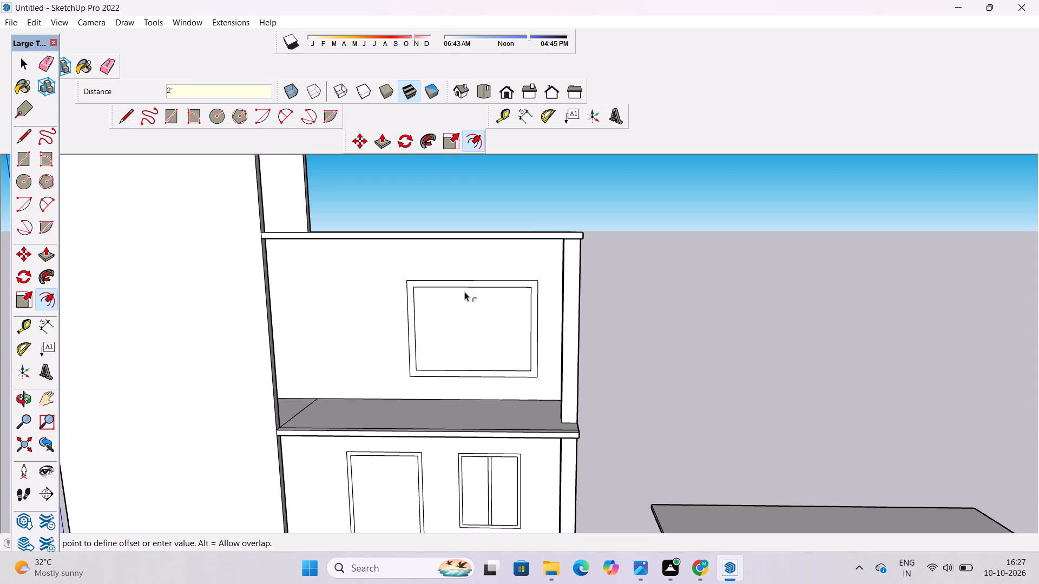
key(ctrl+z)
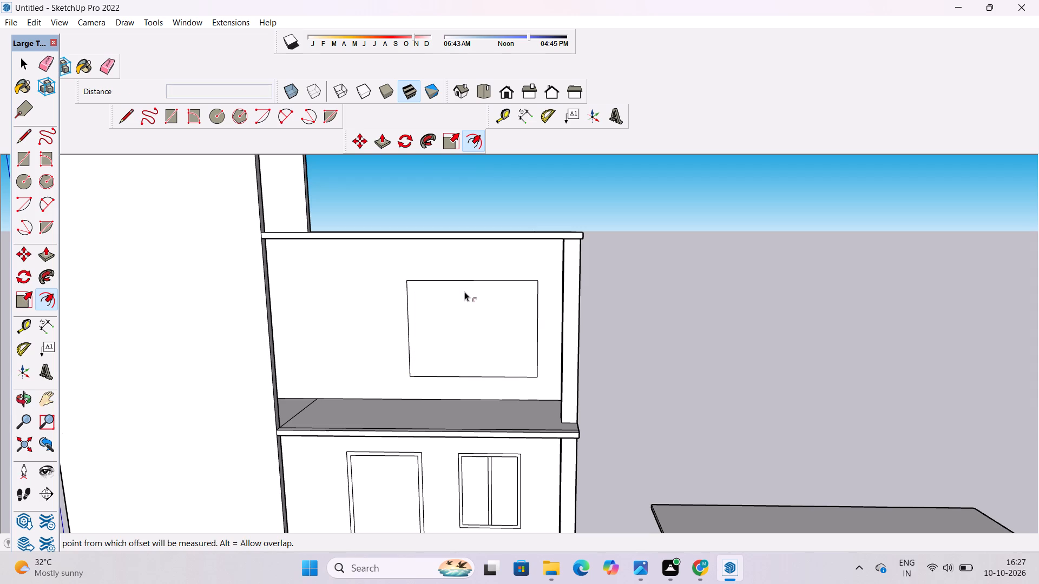
Offset the upper window outline inward by 1' to form its frame.
click(518, 283)
text(1')
key(Return)
key(space)
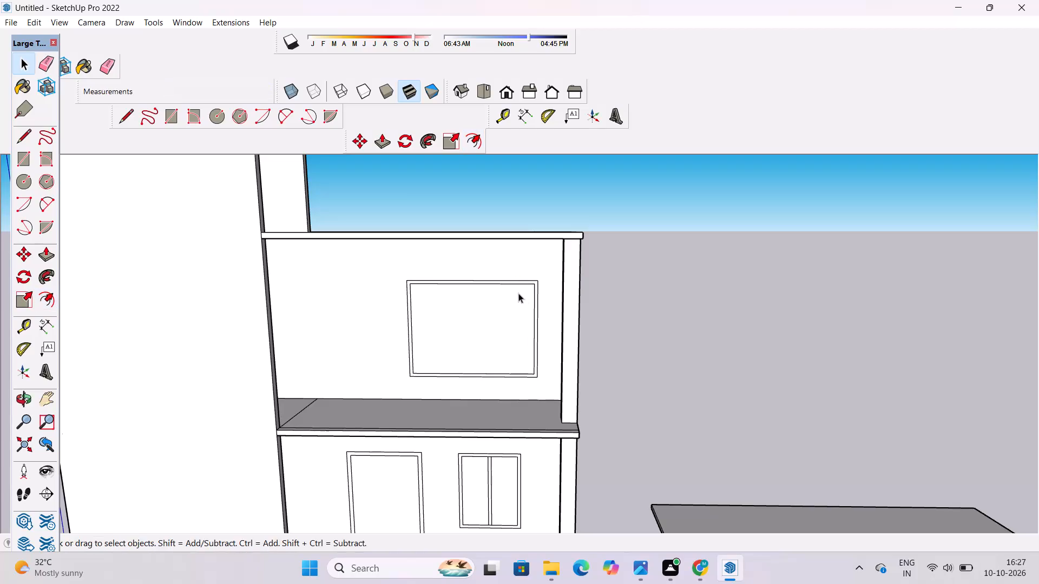
Place a vertical guide from the window's inner side edge through the midpoint of its top edge.
text(t)
scroll(413, 369, up, 3)
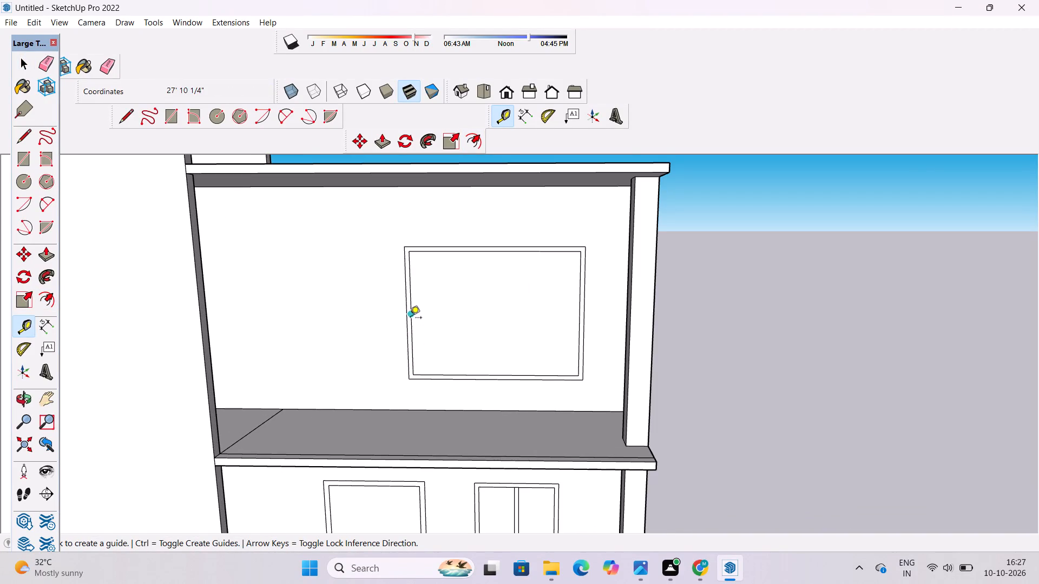
click(413, 315)
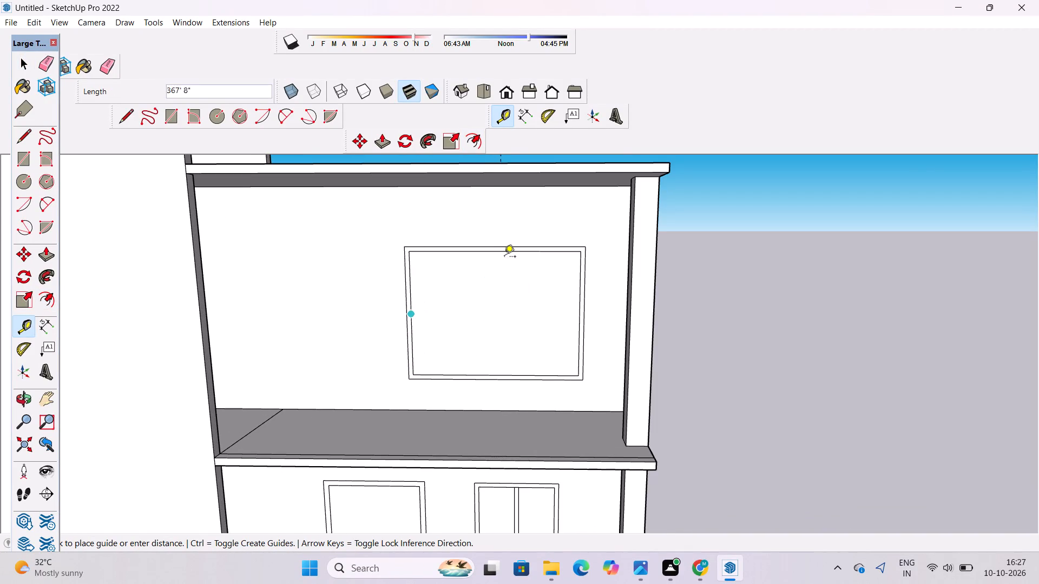
click(498, 250)
Add two parallel vertical guides, each 6" from the window's centre guide, one on either side.
click(494, 274)
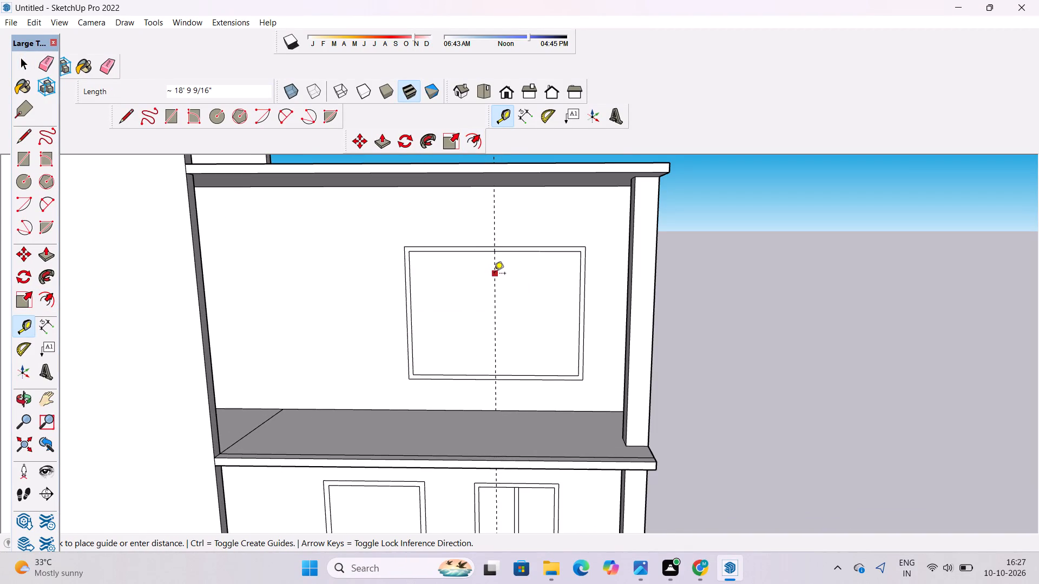
text(6")
key(Return)
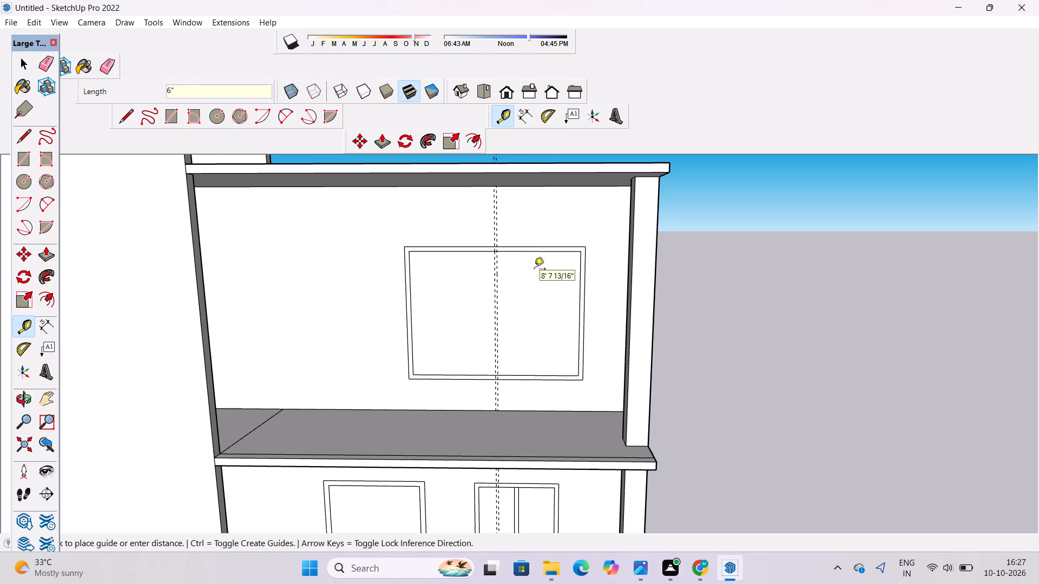
scroll(520, 336, up, 8)
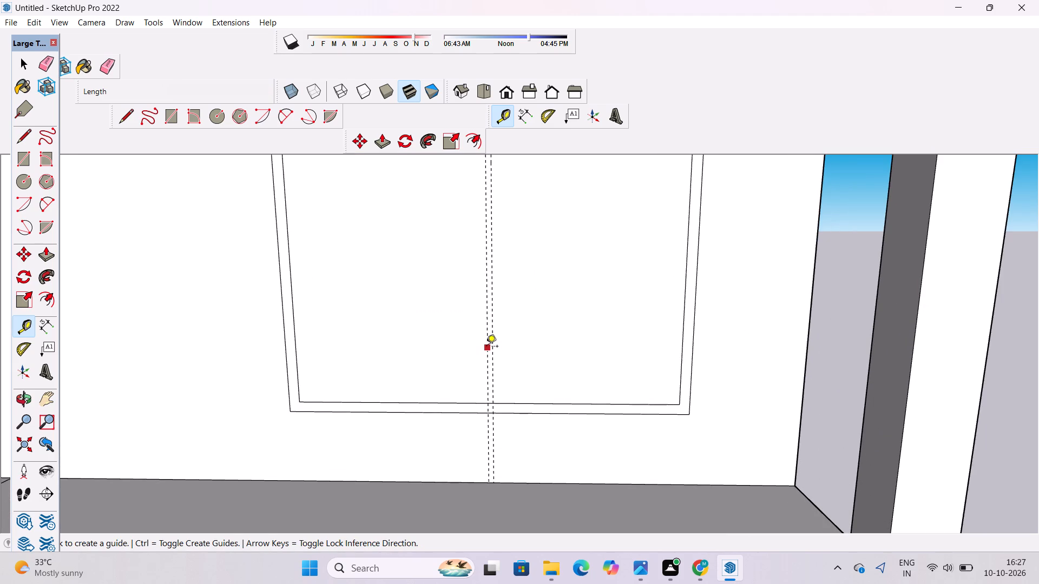
click(486, 347)
text(6")
key(Return)
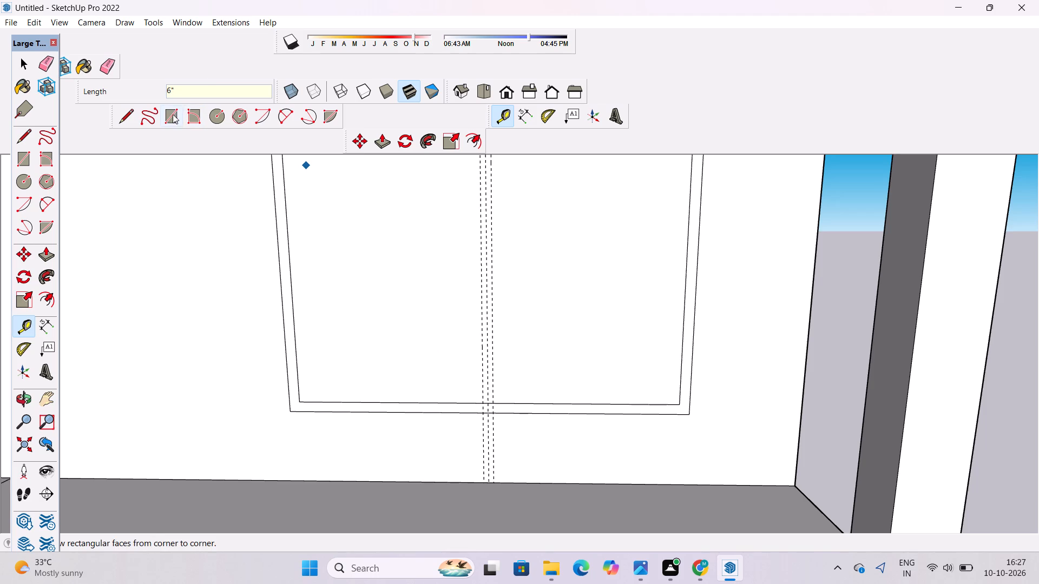
Draw a 1' by 27' 10 1/4" mullion rectangle between the outer guides, spanning the height of the inner window frame.
click(171, 112)
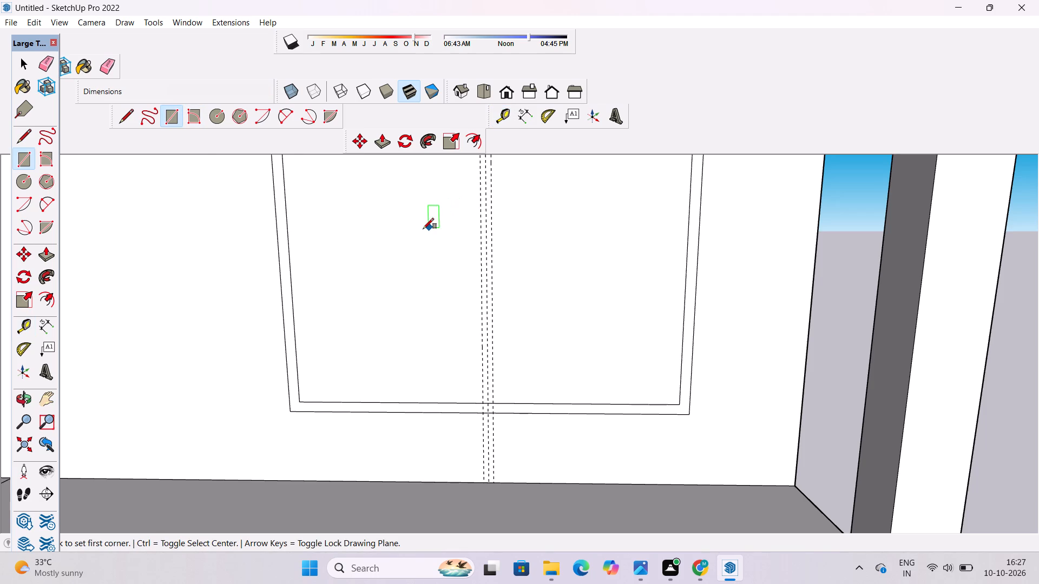
scroll(409, 236, down, 3)
scroll(476, 277, down, 5)
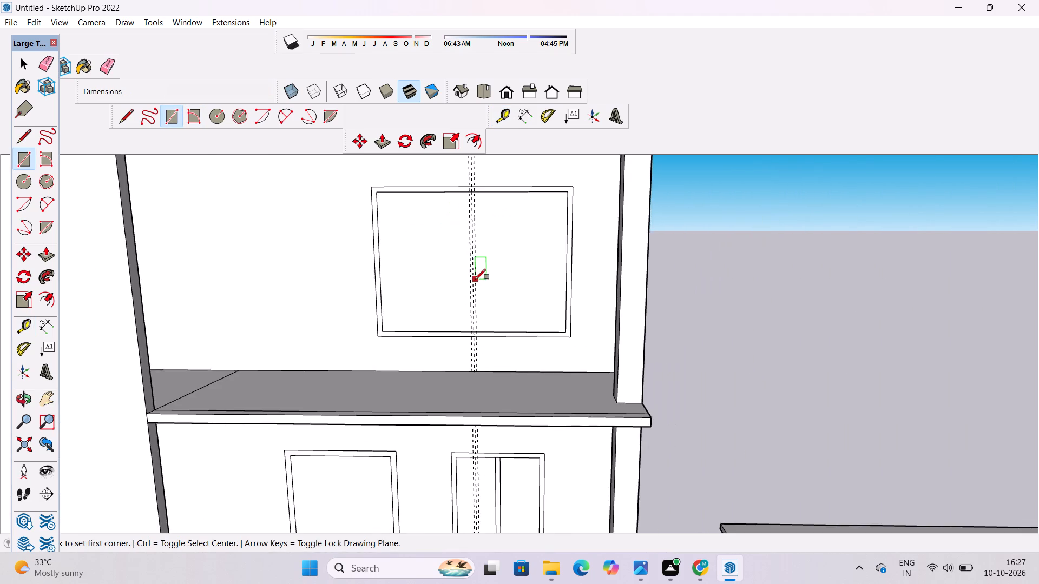
scroll(477, 178, up, 13)
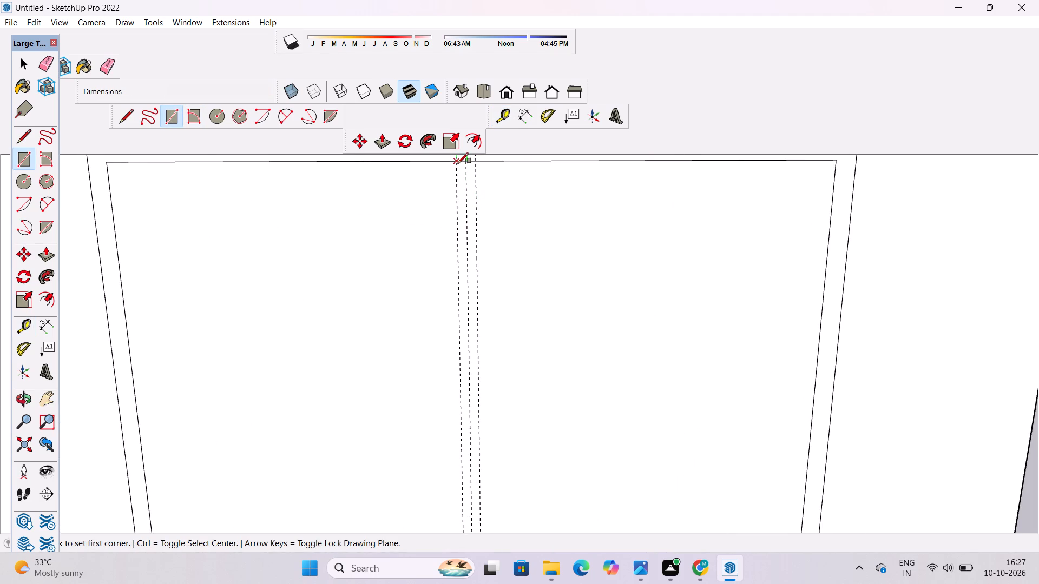
click(458, 163)
scroll(474, 200, down, 8)
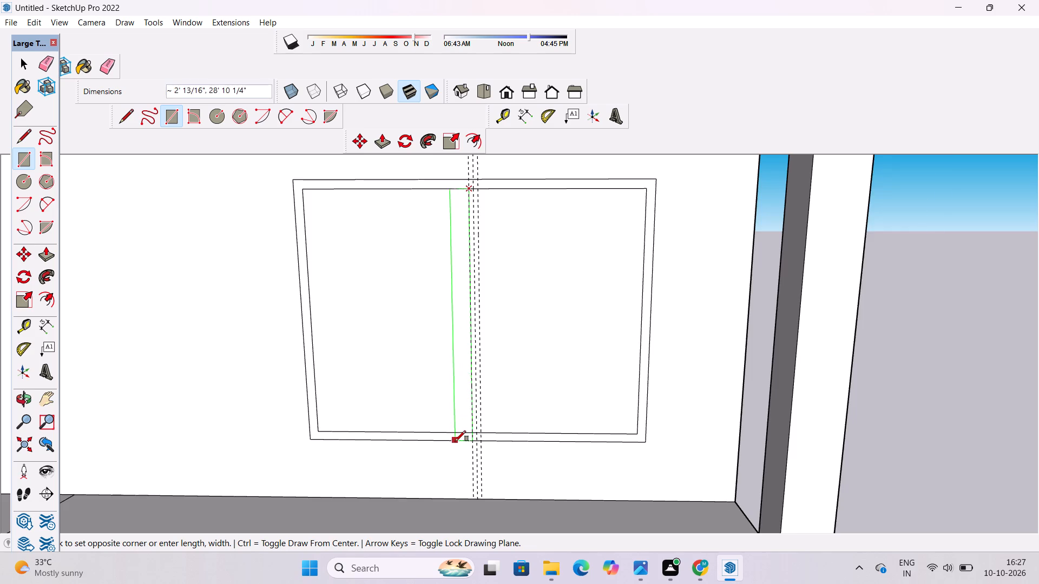
scroll(455, 441, up, 6)
click(505, 426)
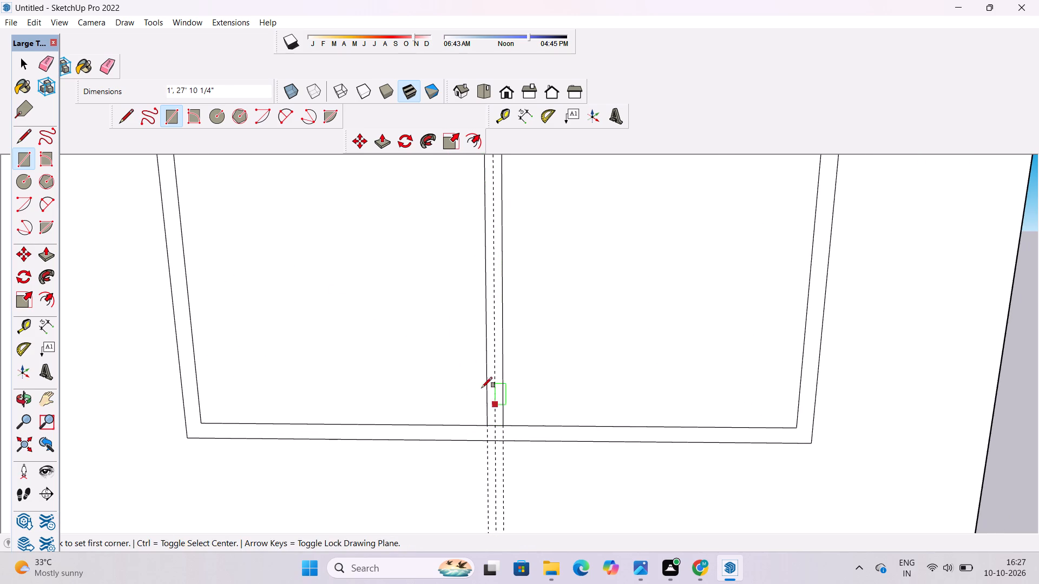
Erase the three vertical guides running along the upper window's mullion.
click(108, 66)
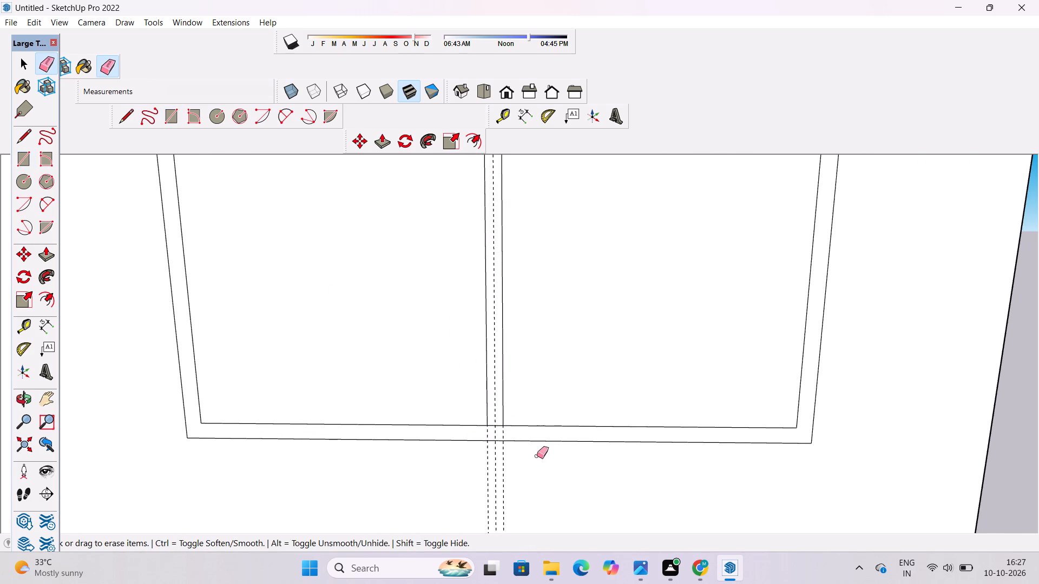
drag(530, 466, 485, 462)
Examine the divided upper window and the building's front elevation, comparing it with the ground-storey door and window.
key(o)
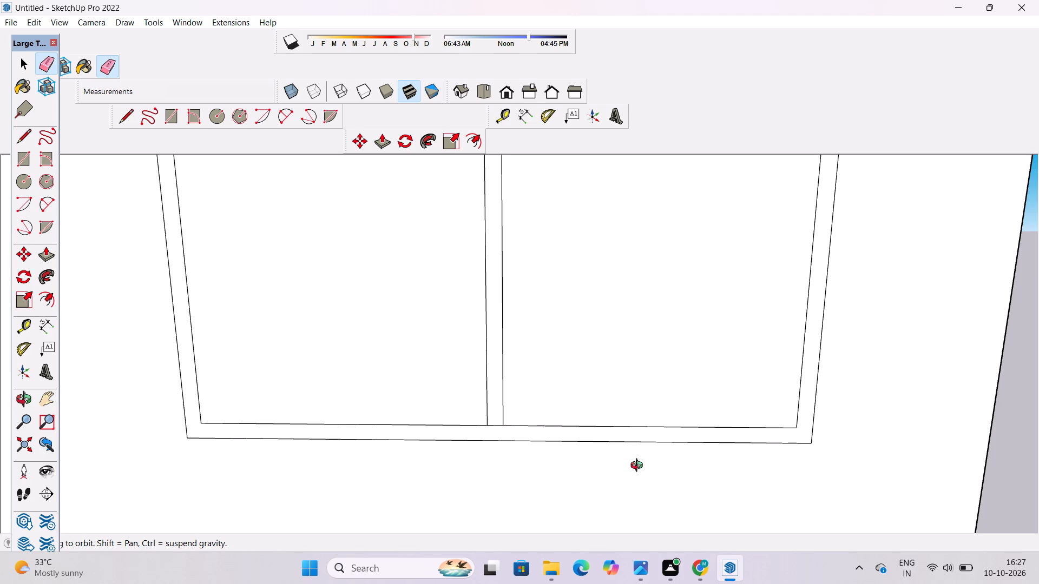
scroll(637, 459, up, 2)
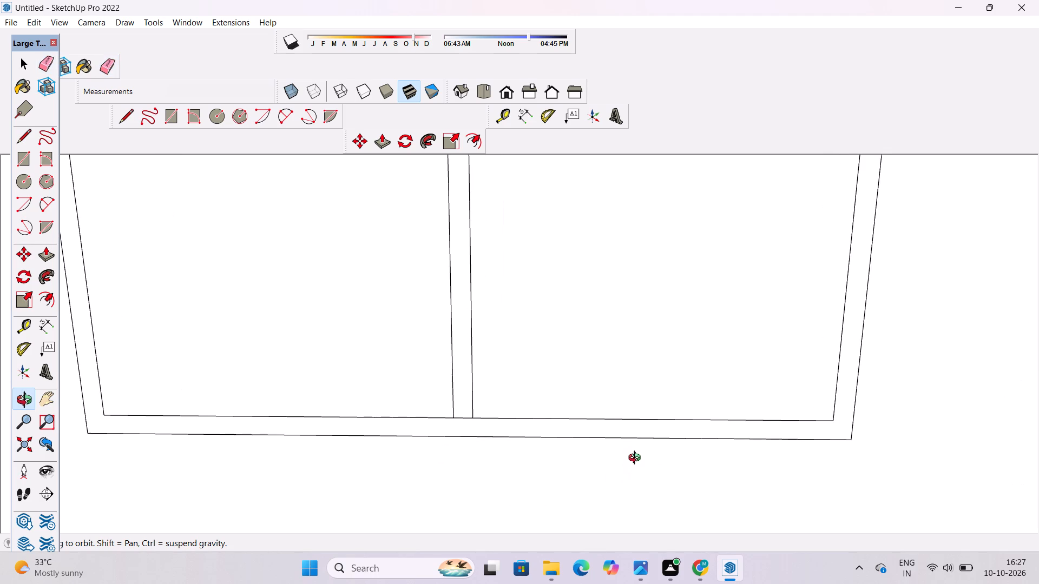
scroll(637, 459, down, 2)
scroll(637, 459, up, 1)
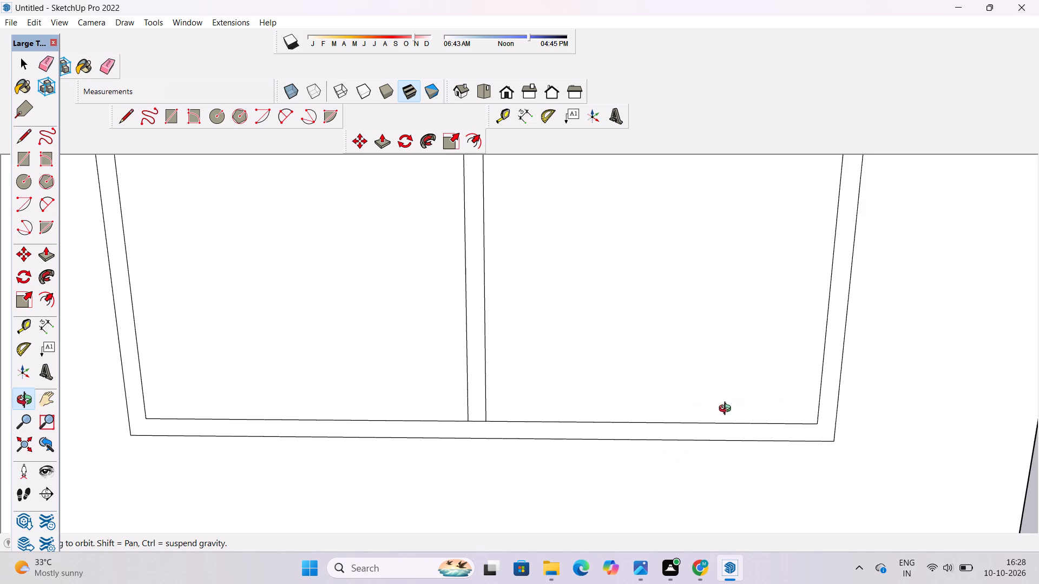
scroll(755, 419, down, 2)
shift+drag(768, 402, 757, 437)
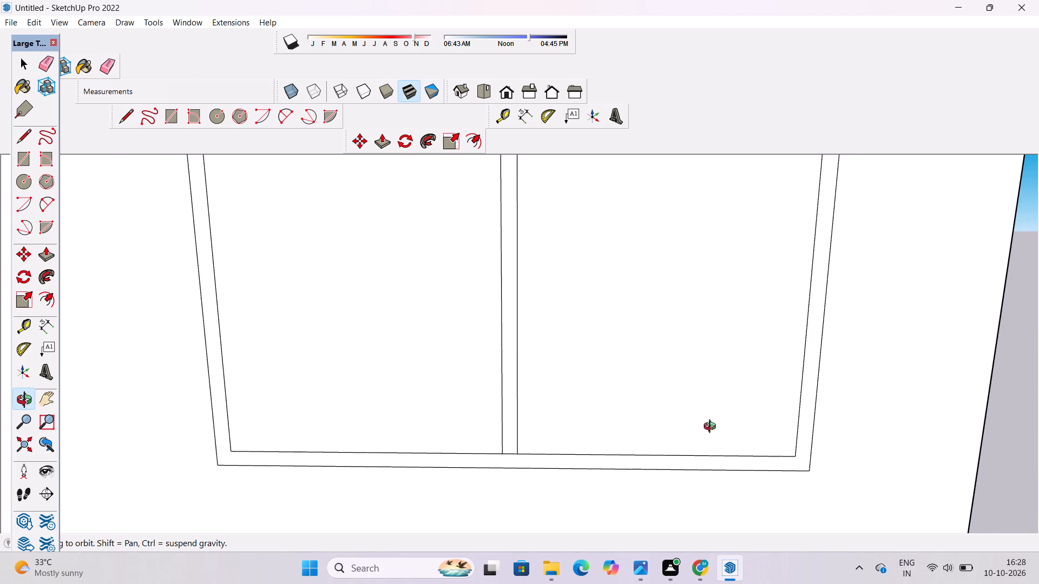
scroll(703, 419, down, 10)
shift+drag(693, 423, 653, 457)
drag(635, 501, 687, 381)
scroll(657, 351, down, 6)
drag(666, 340, 633, 455)
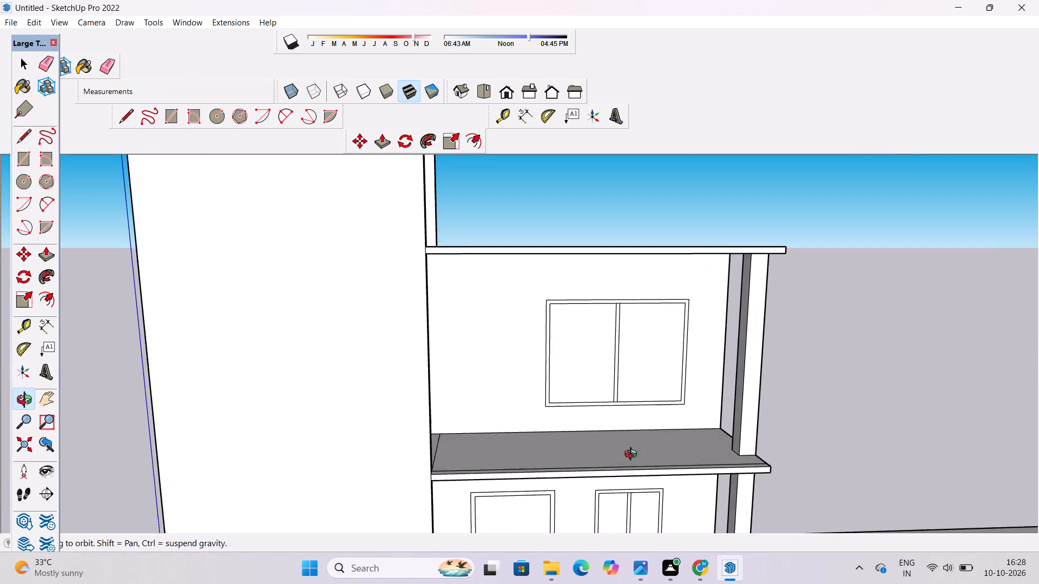
drag(633, 455, 603, 407)
shift+scroll(599, 394, down, 3)
shift+drag(637, 368, 601, 387)
drag(599, 387, 560, 363)
scroll(564, 347, up, 2)
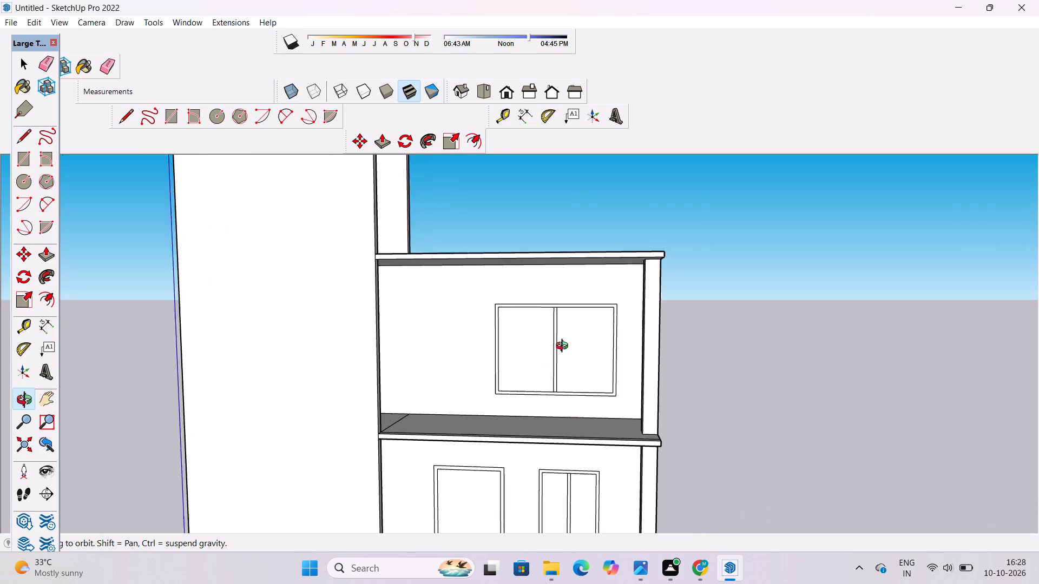
scroll(564, 347, up, 1)
scroll(564, 347, down, 6)
shift+drag(571, 366, 576, 393)
shift+drag(576, 400, 585, 363)
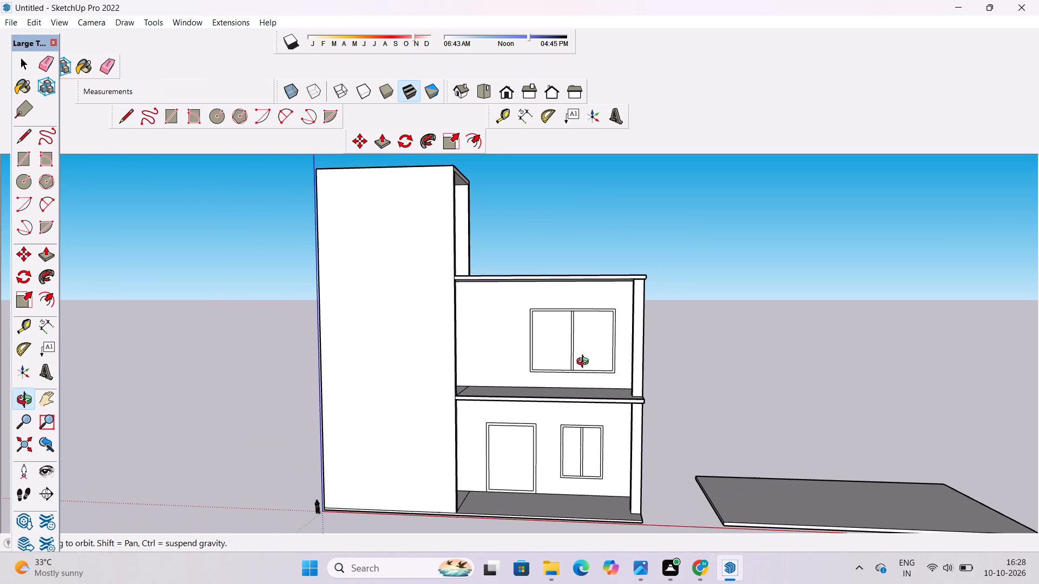
scroll(585, 363, down, 1)
shift+drag(583, 367, 578, 382)
shift+scroll(578, 382, down, 5)
drag(577, 391, 581, 410)
scroll(579, 399, up, 2)
shift+drag(578, 393, 573, 410)
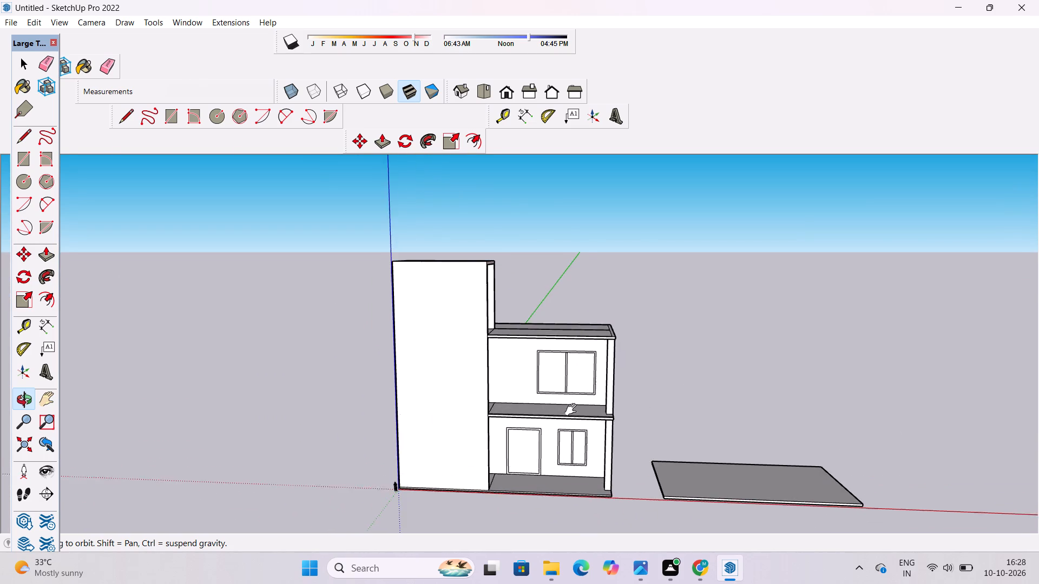
shift+drag(573, 410, 572, 414)
drag(568, 420, 575, 402)
shift+drag(580, 415, 580, 401)
drag(576, 454, 602, 470)
Erase the short edges closing the top and bottom of the ground-storey window's mullion, merging it with the frame.
scroll(579, 437, up, 9)
shift+drag(575, 427, 575, 430)
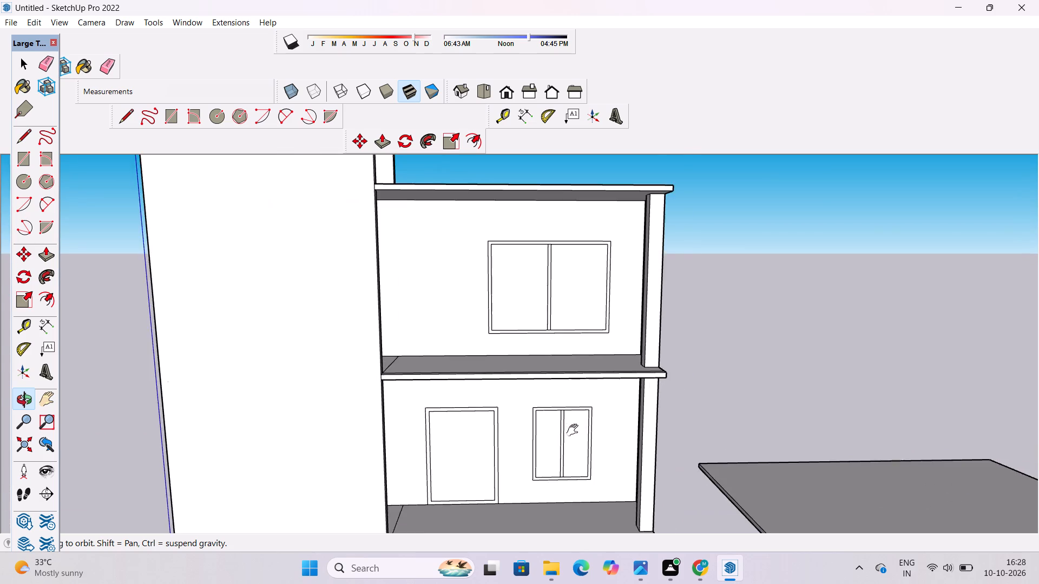
shift+drag(575, 430, 559, 461)
shift+scroll(555, 458, up, 10)
shift+drag(534, 466, 534, 356)
shift+scroll(534, 355, down, 5)
shift+drag(538, 481, 538, 464)
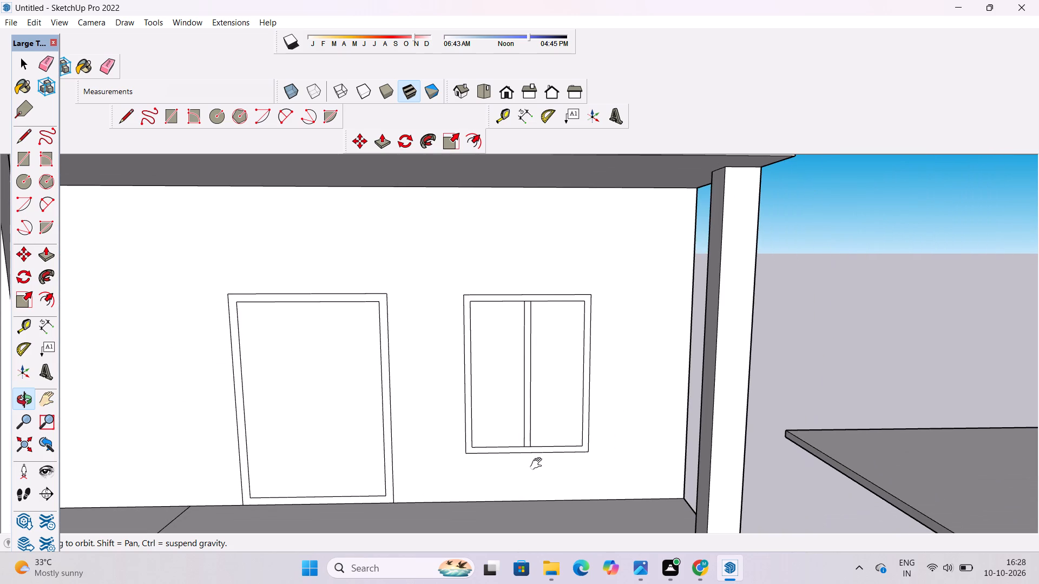
key(e)
scroll(535, 366, up, 8)
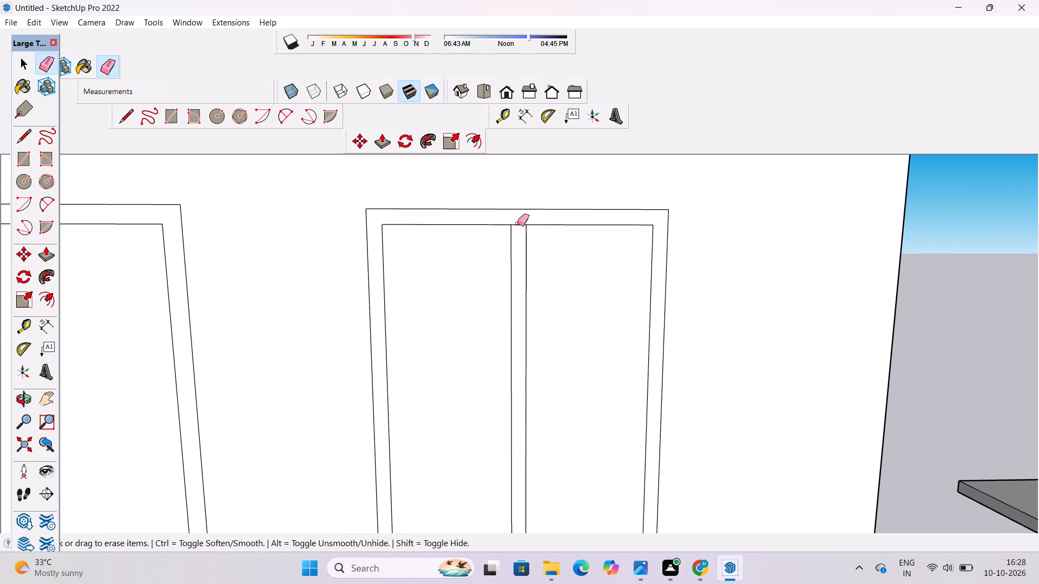
click(517, 223)
click(517, 224)
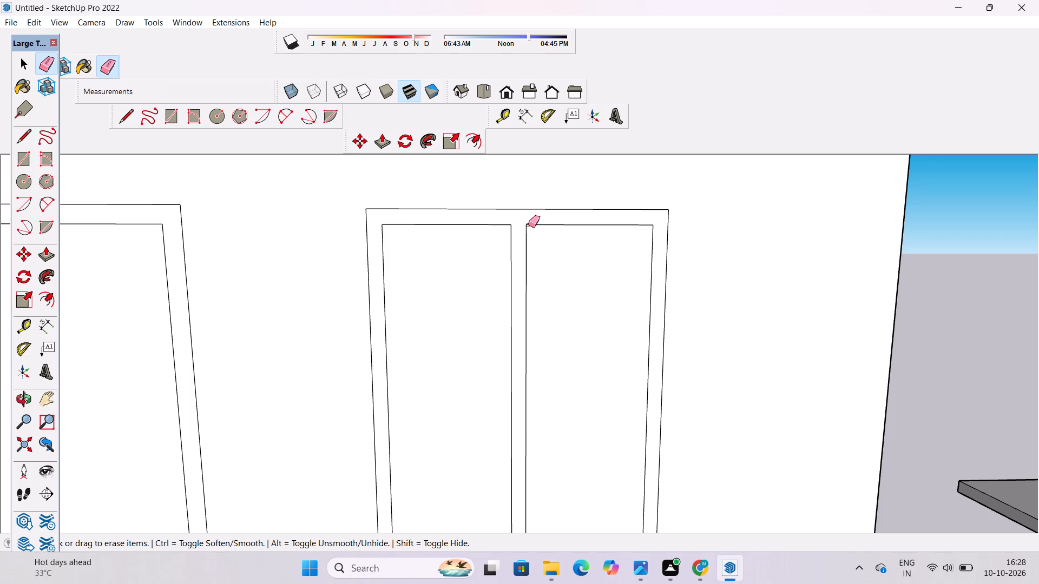
scroll(528, 225, down, 1)
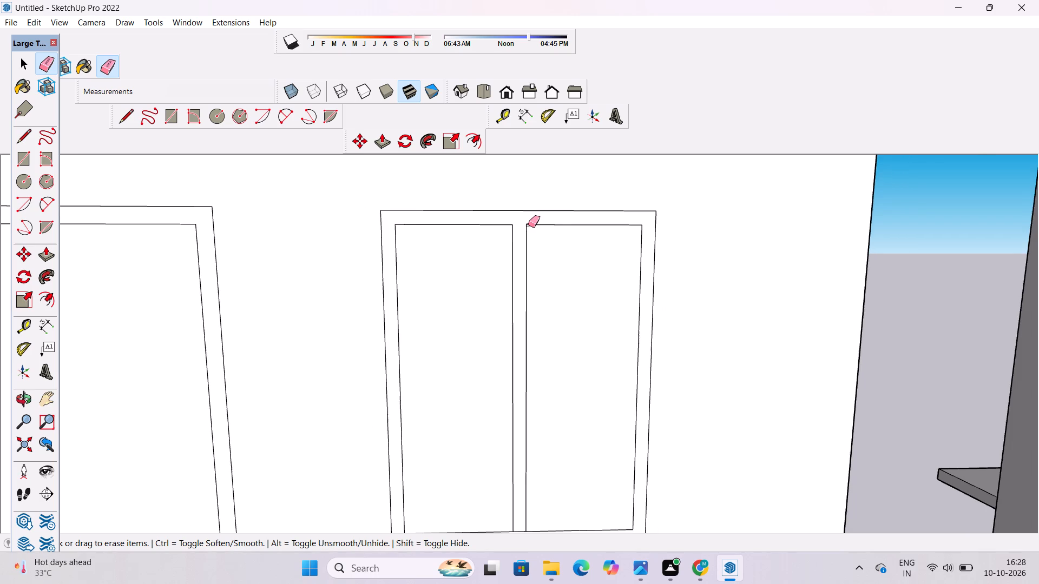
scroll(528, 225, down, 1)
scroll(529, 283, down, 3)
scroll(554, 474, up, 10)
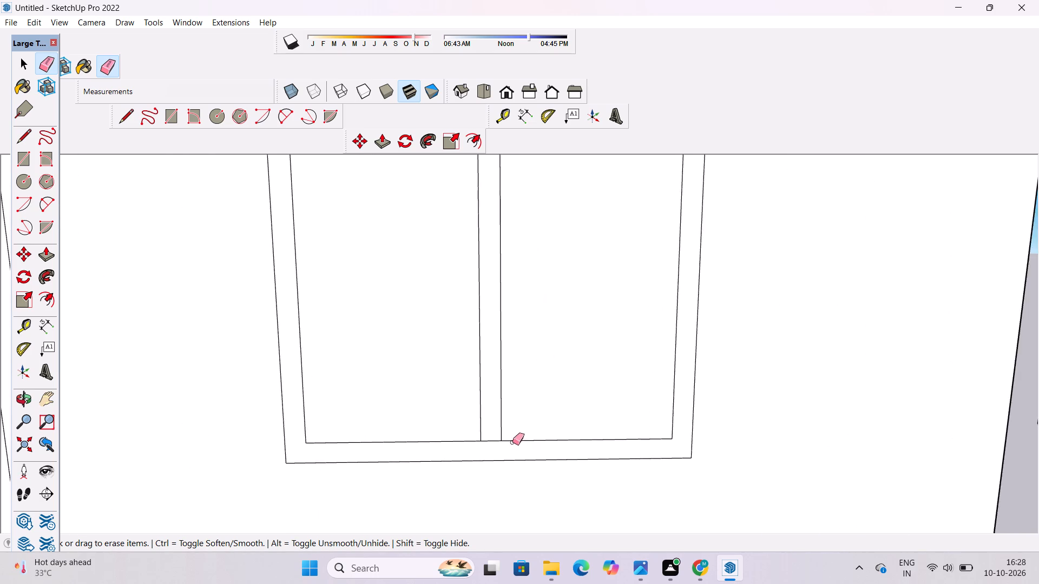
scroll(512, 442, up, 2)
drag(482, 417, 486, 444)
key(space)
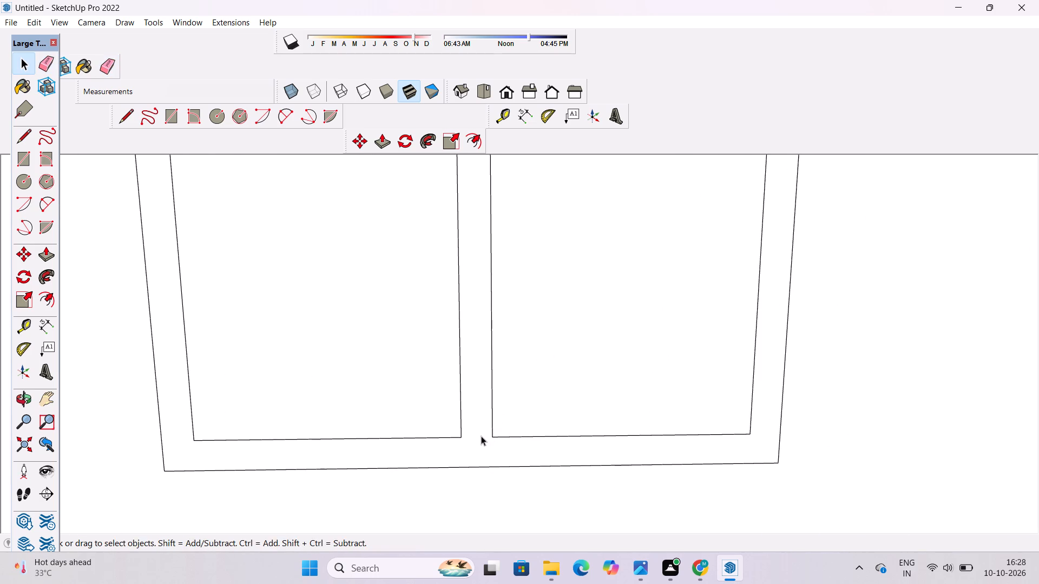
Examine the whole building from the front, back, sides and above, including its openings, slabs and roof levels.
key(o)
scroll(504, 404, down, 10)
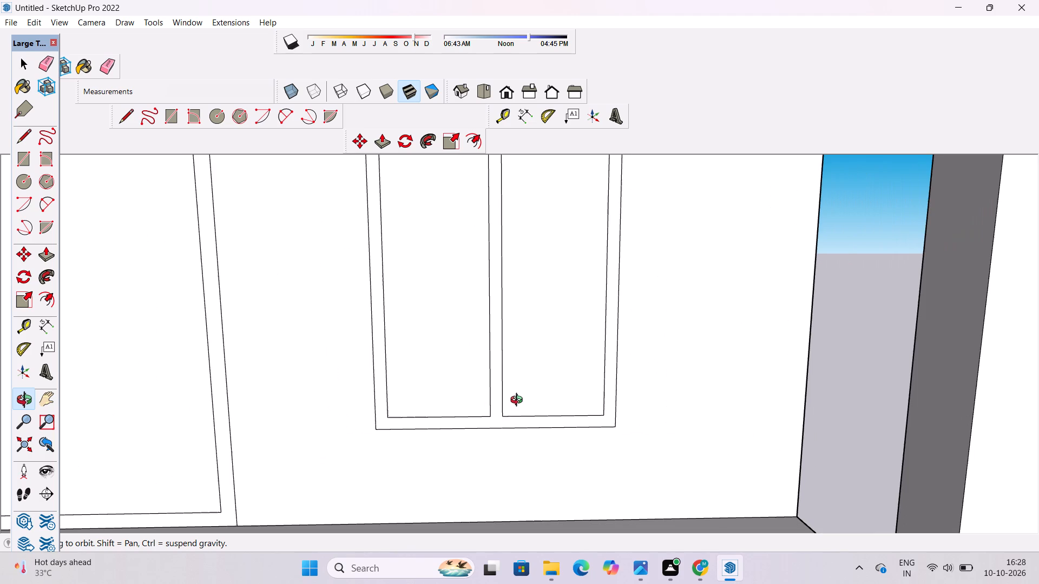
scroll(519, 401, down, 9)
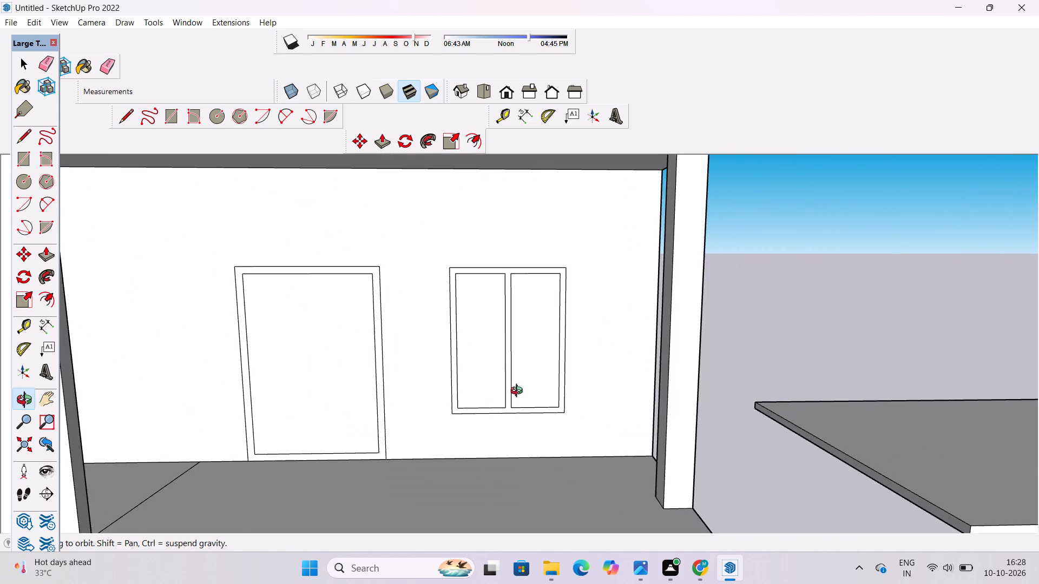
shift+drag(520, 385, 533, 435)
shift+scroll(555, 398, down, 5)
shift+drag(491, 462, 544, 418)
shift+drag(542, 414, 543, 429)
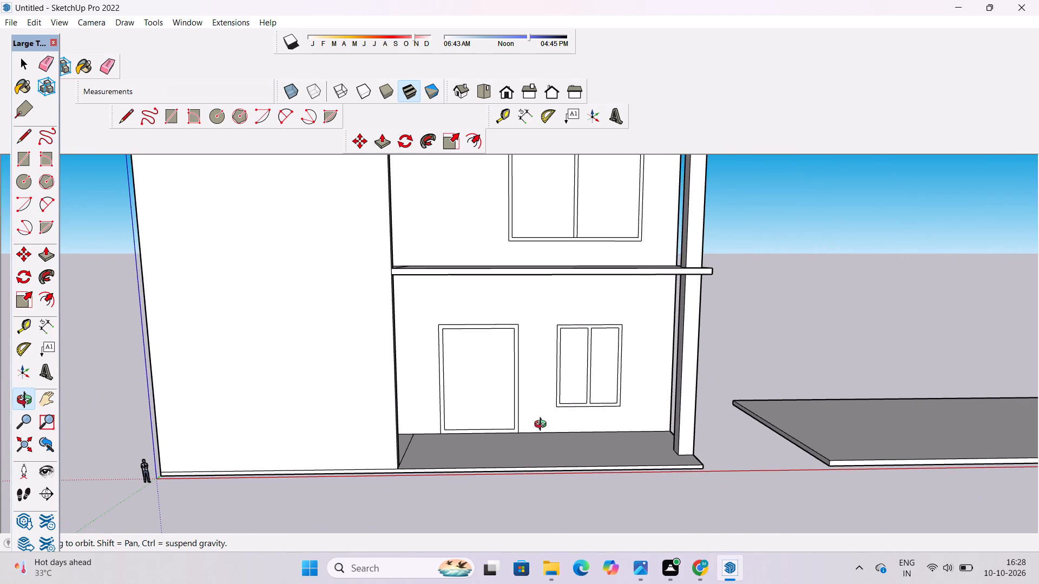
scroll(543, 426, down, 2)
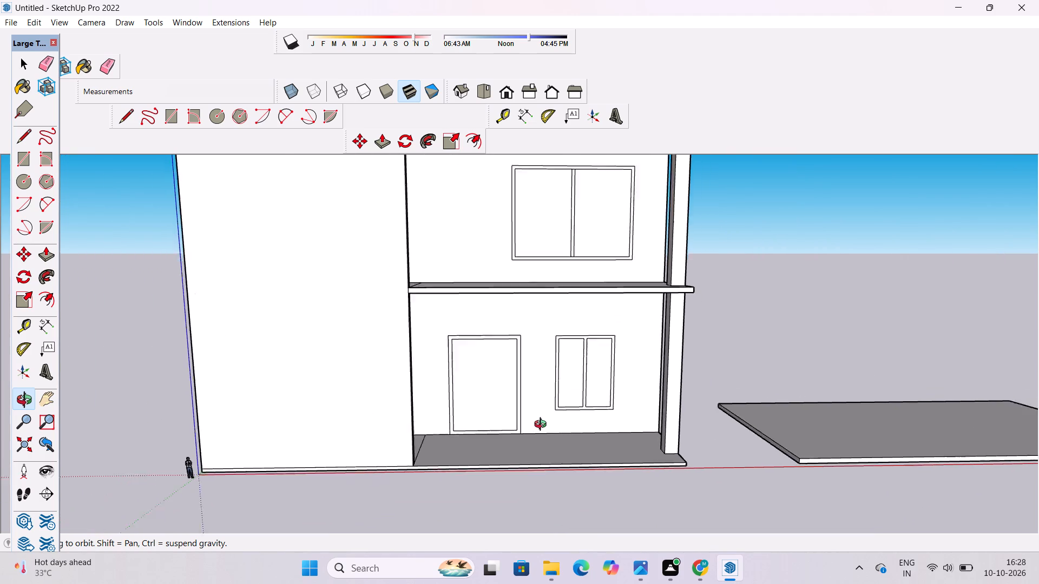
scroll(543, 426, down, 4)
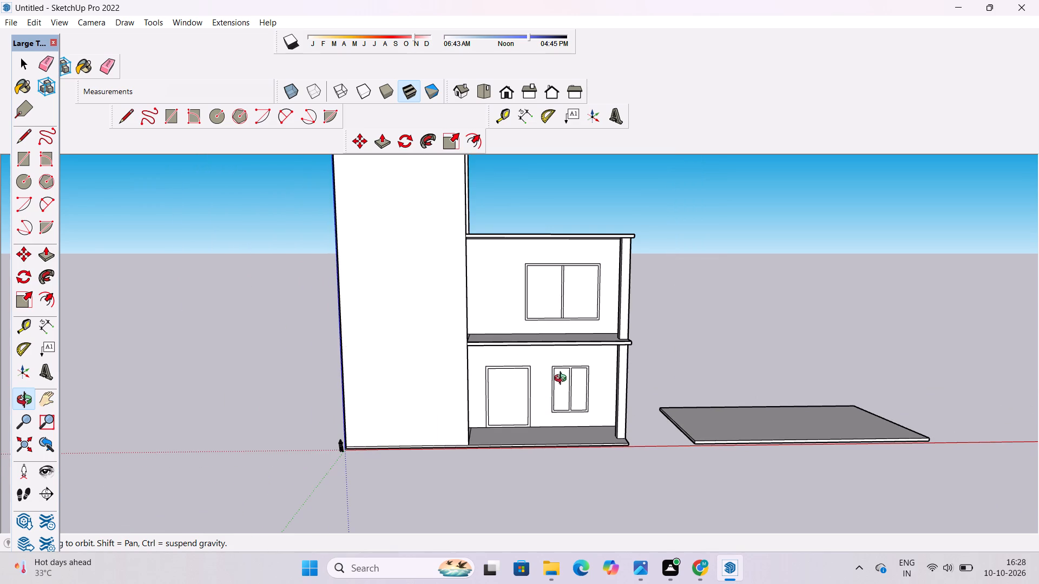
scroll(544, 344, down, 2)
shift+drag(543, 342, 524, 351)
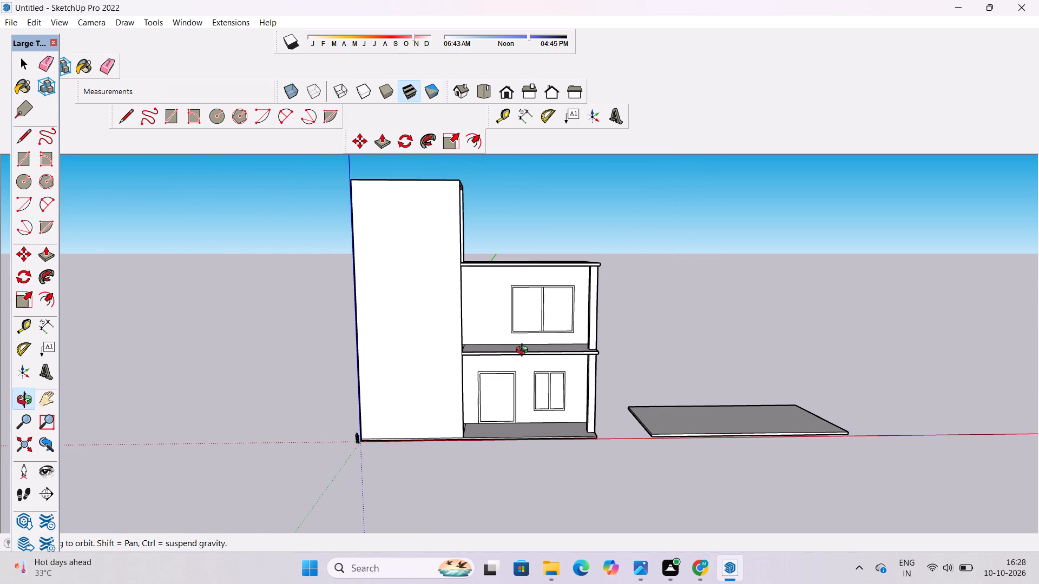
scroll(523, 351, down, 2)
drag(521, 348, 521, 356)
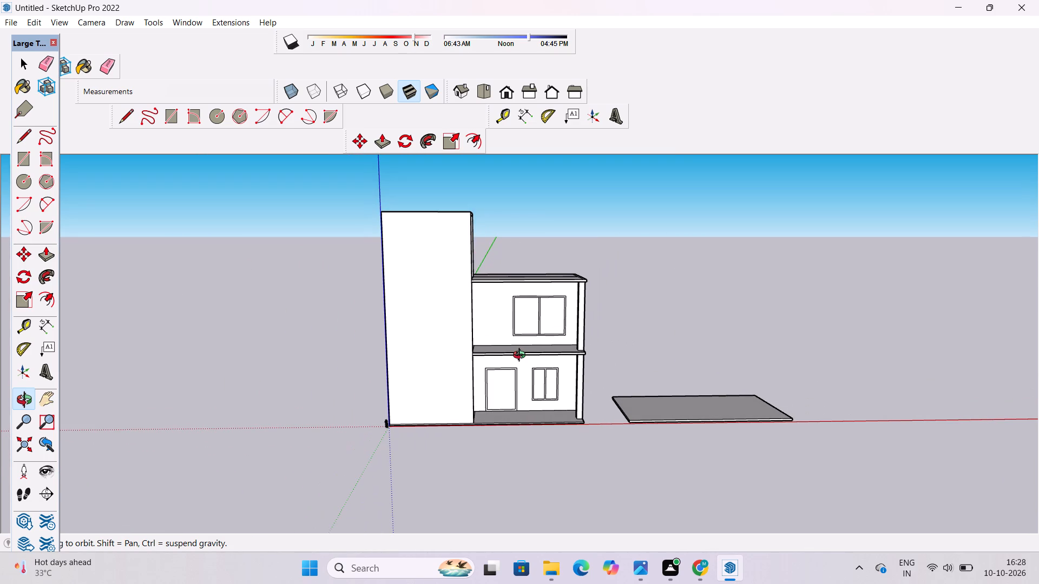
scroll(522, 336, down, 3)
drag(524, 333, 525, 368)
scroll(523, 362, up, 10)
shift+drag(538, 328, 545, 412)
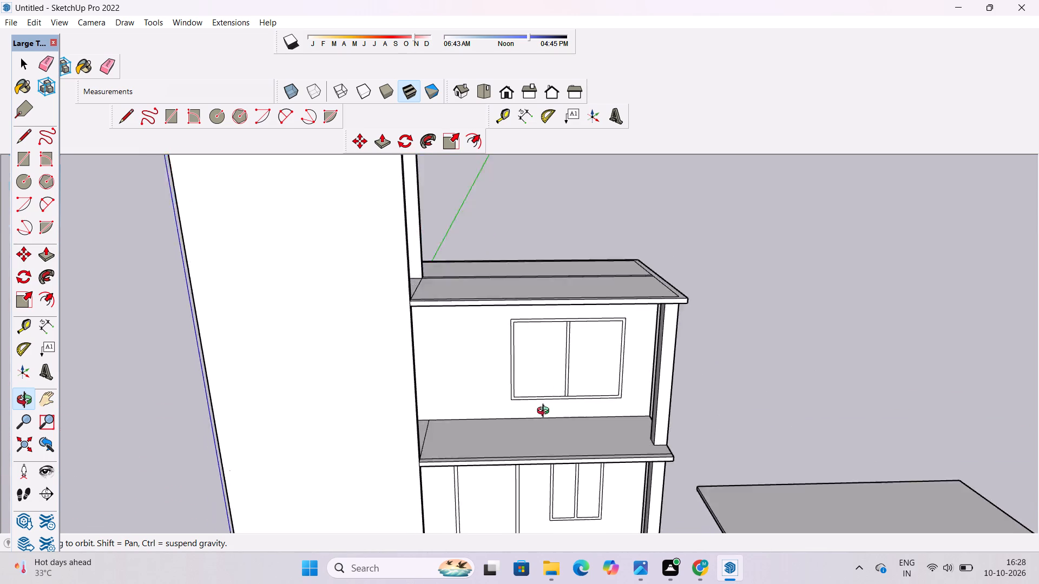
shift+drag(545, 412, 23, 448)
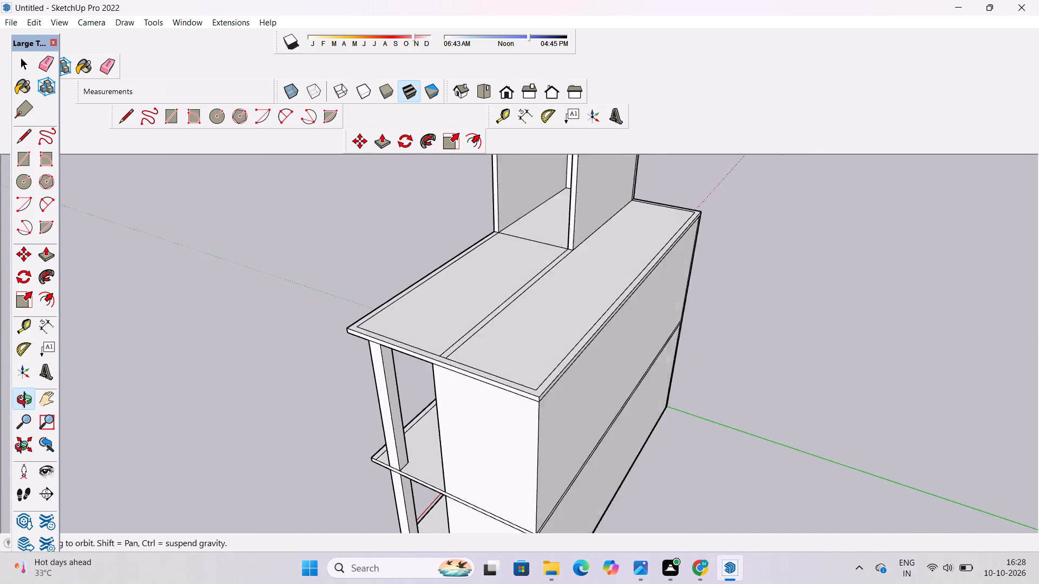
shift+drag(23, 448, 790, 399)
scroll(721, 368, down, 5)
drag(353, 440, 575, 393)
shift+drag(603, 433, 587, 400)
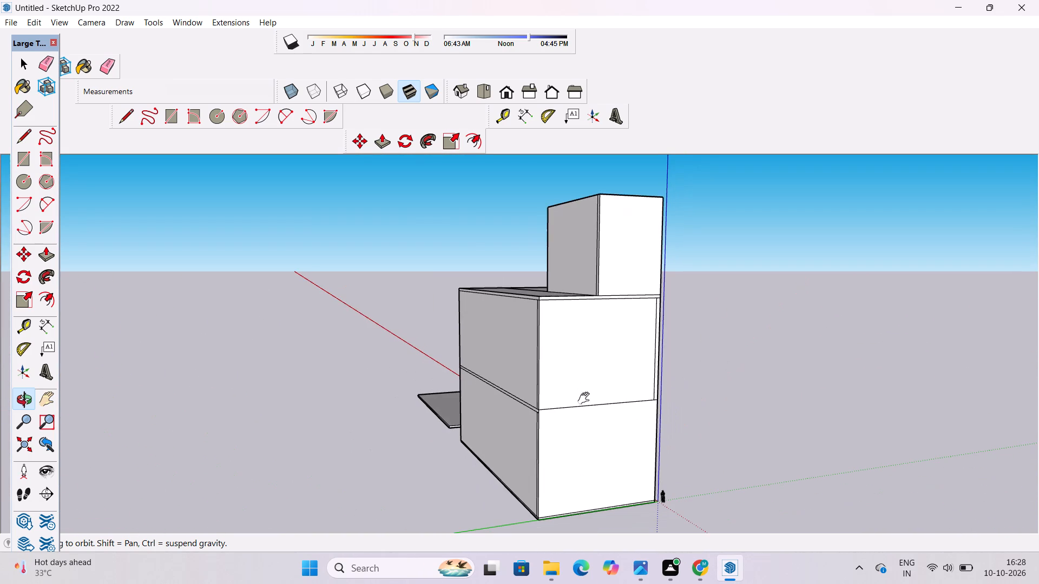
scroll(587, 391, down, 4)
drag(722, 394, 318, 450)
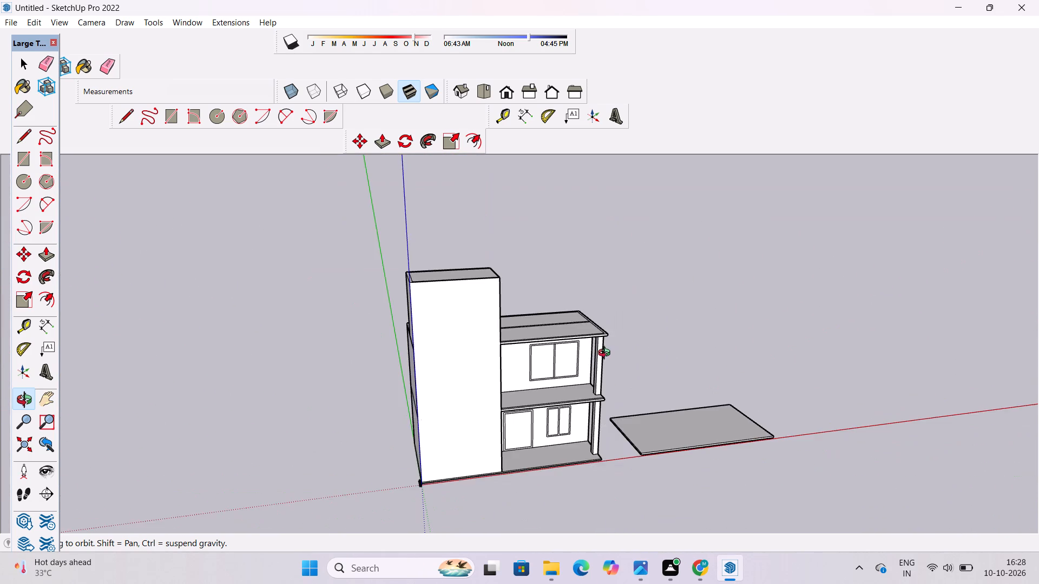
drag(608, 365, 471, 408)
scroll(588, 317, up, 7)
drag(592, 429, 553, 344)
drag(545, 336, 576, 341)
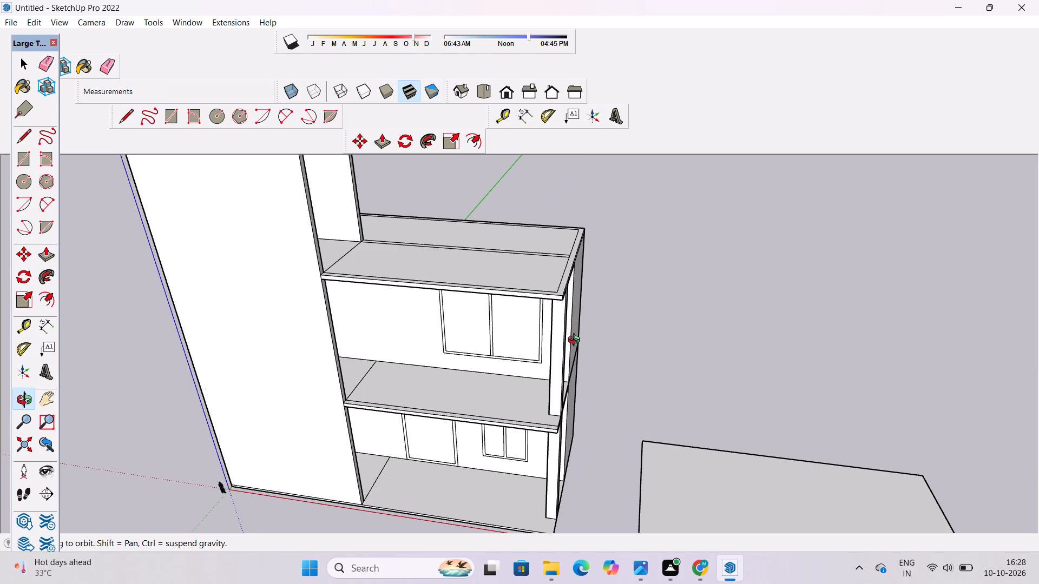
scroll(573, 335, down, 2)
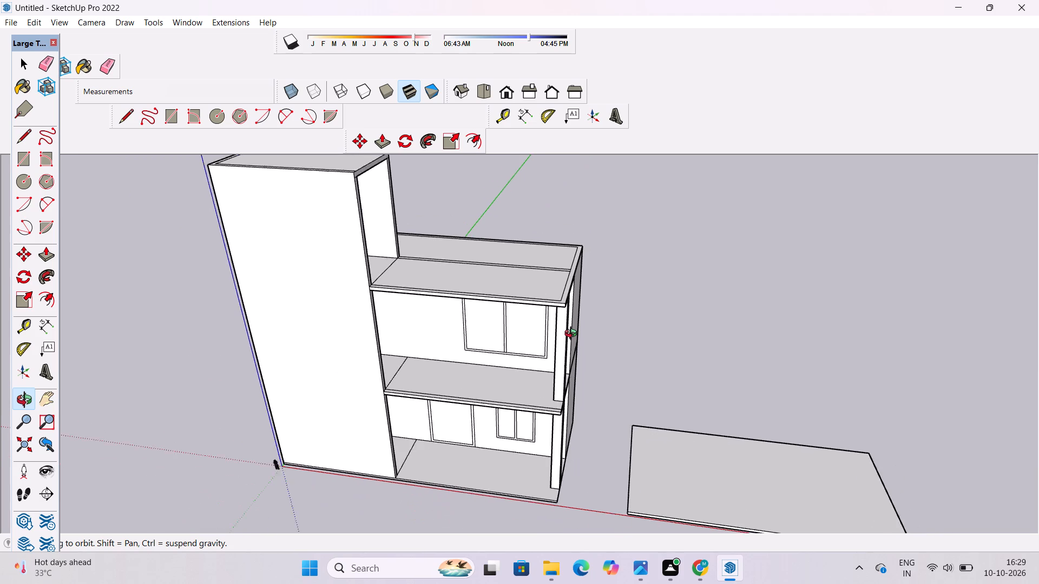
scroll(573, 335, down, 1)
shift+click(482, 338)
scroll(483, 336, down, 3)
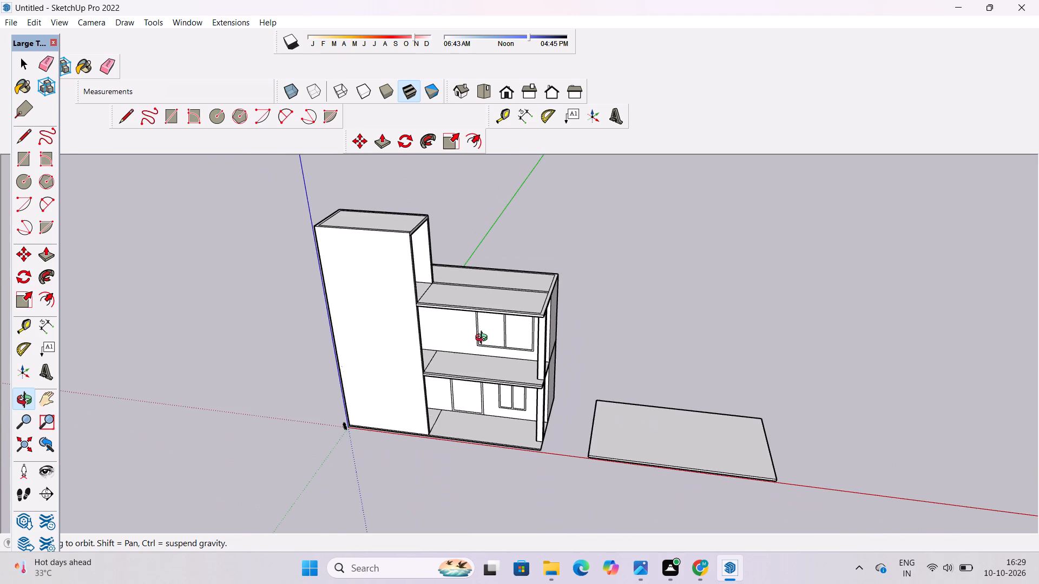
scroll(484, 339, up, 2)
drag(484, 339, 452, 362)
drag(450, 363, 484, 317)
drag(484, 353, 491, 321)
scroll(491, 321, down, 3)
shift+drag(485, 331, 477, 366)
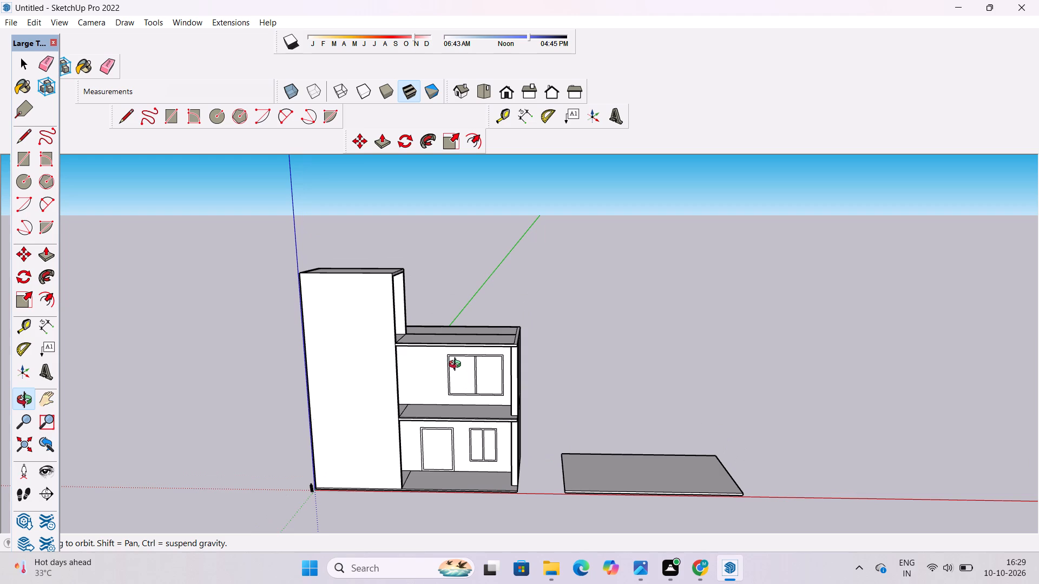
scroll(458, 361, down, 1)
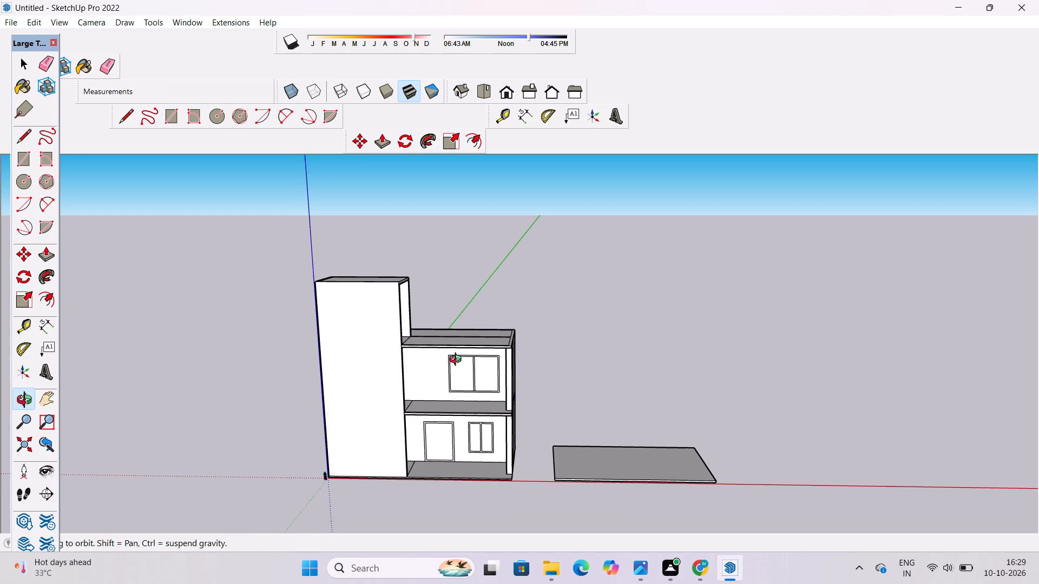
shift+drag(462, 371, 462, 343)
drag(462, 343, 485, 515)
scroll(483, 354, up, 4)
shift+drag(514, 462, 519, 484)
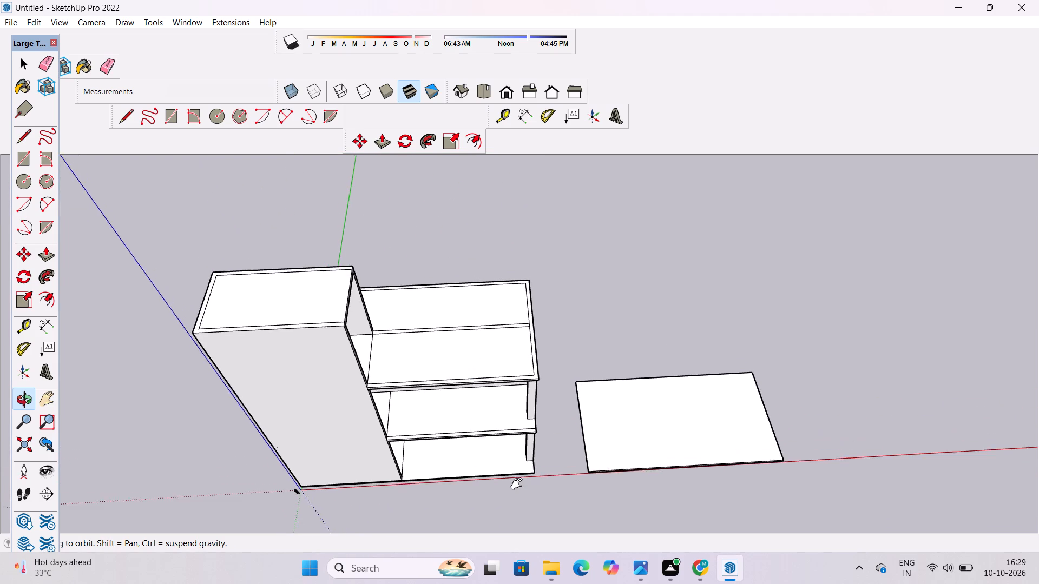
shift+drag(519, 484, 485, 300)
shift+scroll(485, 300, down, 2)
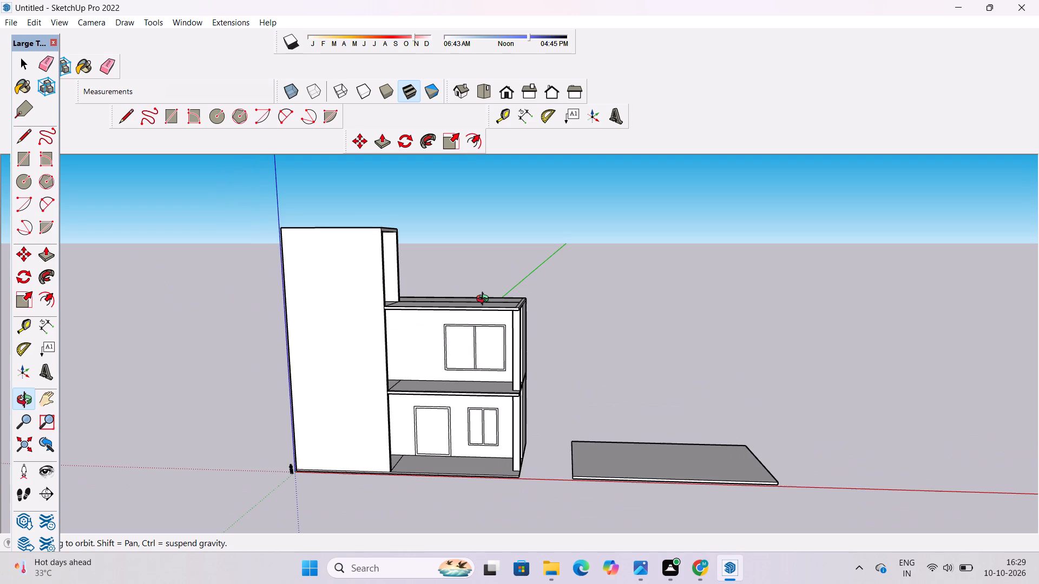
shift+drag(440, 341, 465, 339)
drag(439, 342, 456, 433)
drag(509, 328, 518, 377)
drag(518, 377, 504, 387)
shift+drag(505, 499, 505, 413)
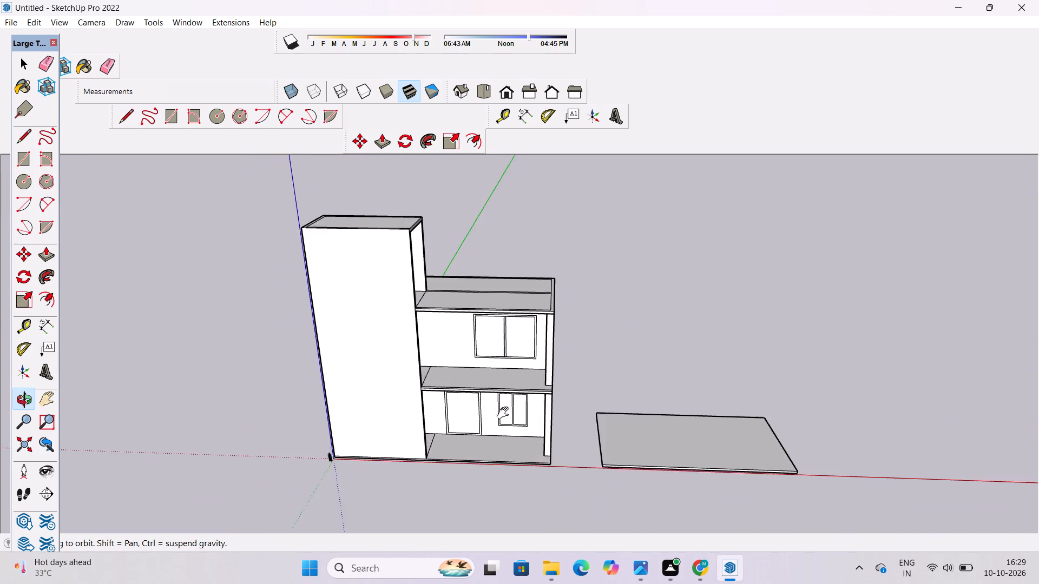
Examine the building from the front, side and above, checking the door, windows, floor slabs and the two roof levels.
drag(522, 454, 522, 365)
scroll(492, 410, up, 5)
shift+drag(489, 441, 490, 366)
shift+scroll(498, 384, down, 1)
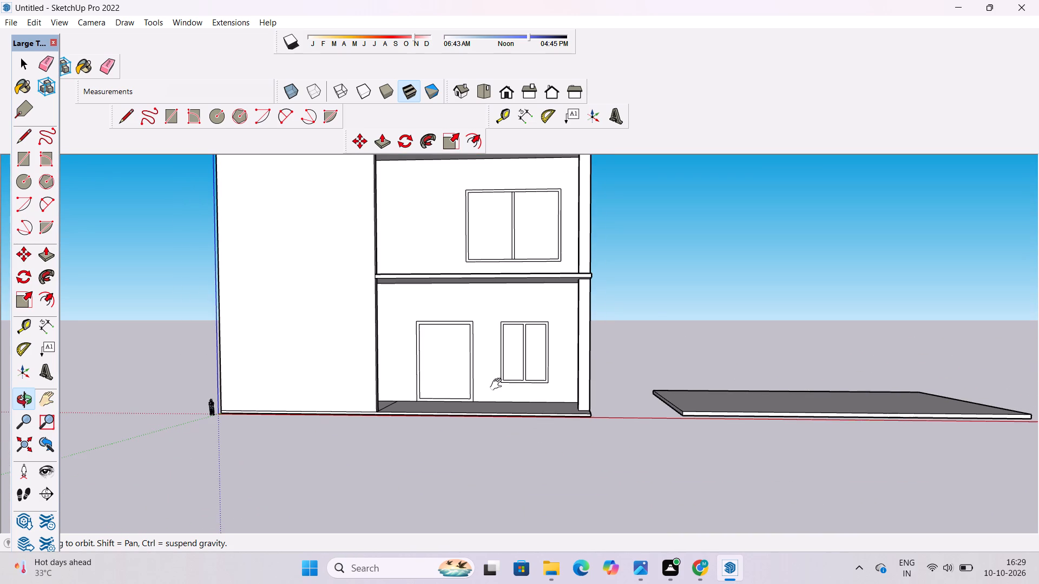
shift+drag(498, 381, 484, 376)
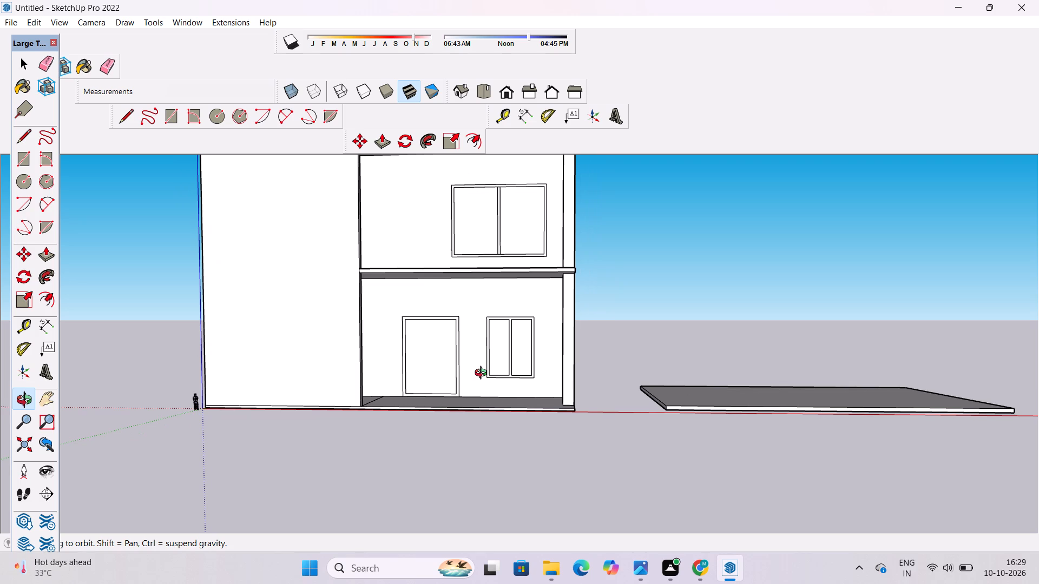
drag(509, 342, 514, 363)
scroll(510, 358, down, 2)
shift+drag(507, 347, 511, 378)
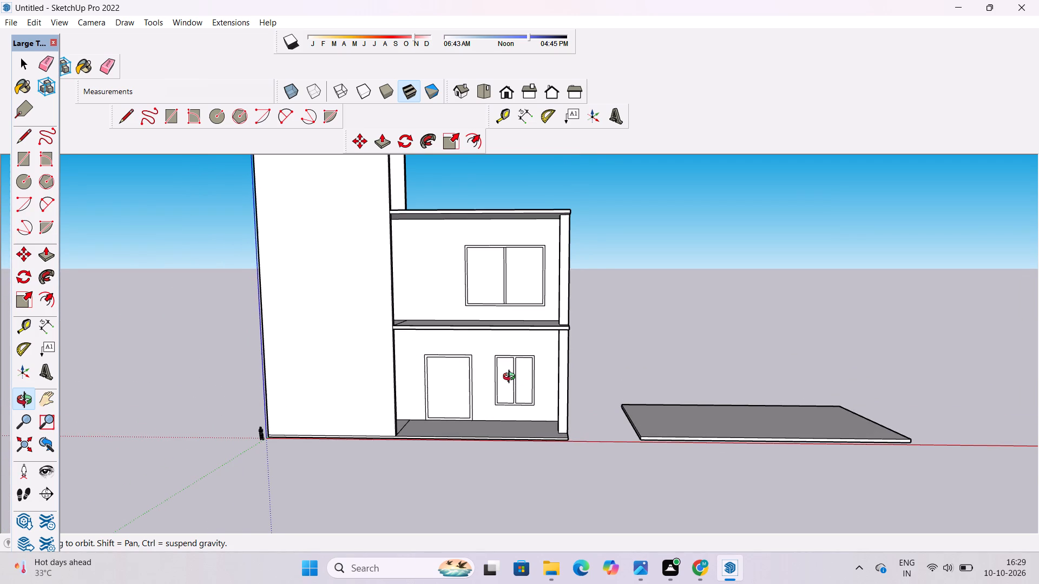
drag(641, 348, 405, 403)
scroll(508, 359, up, 5)
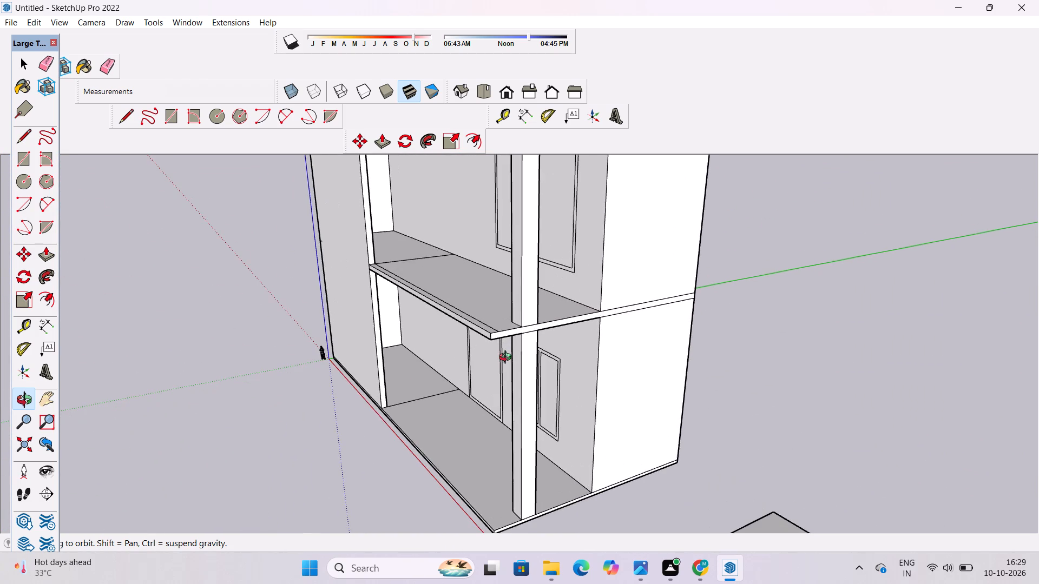
shift+drag(515, 345, 519, 359)
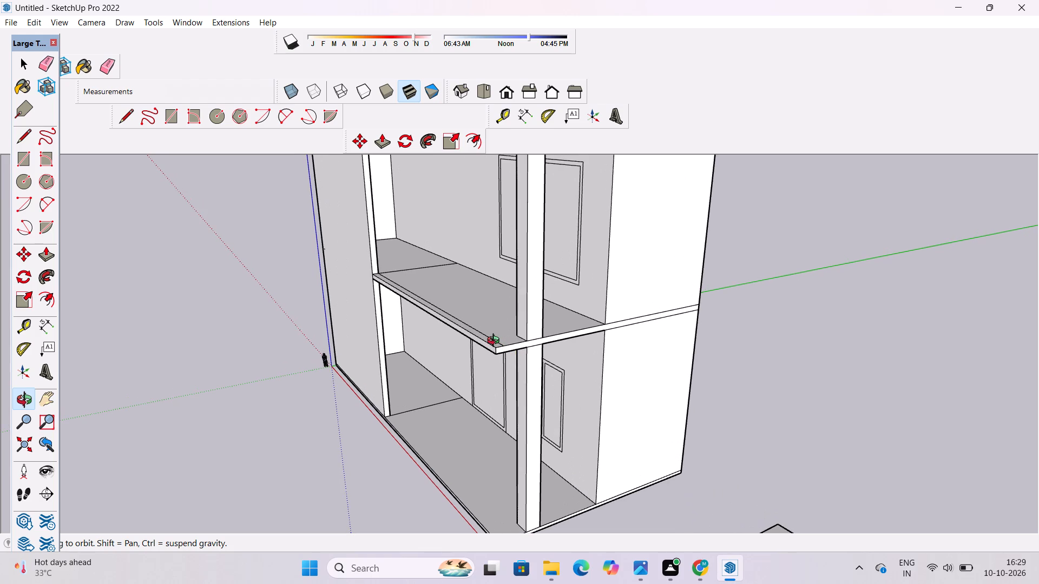
shift+click(484, 342)
drag(481, 356, 680, 442)
shift+drag(678, 429, 626, 420)
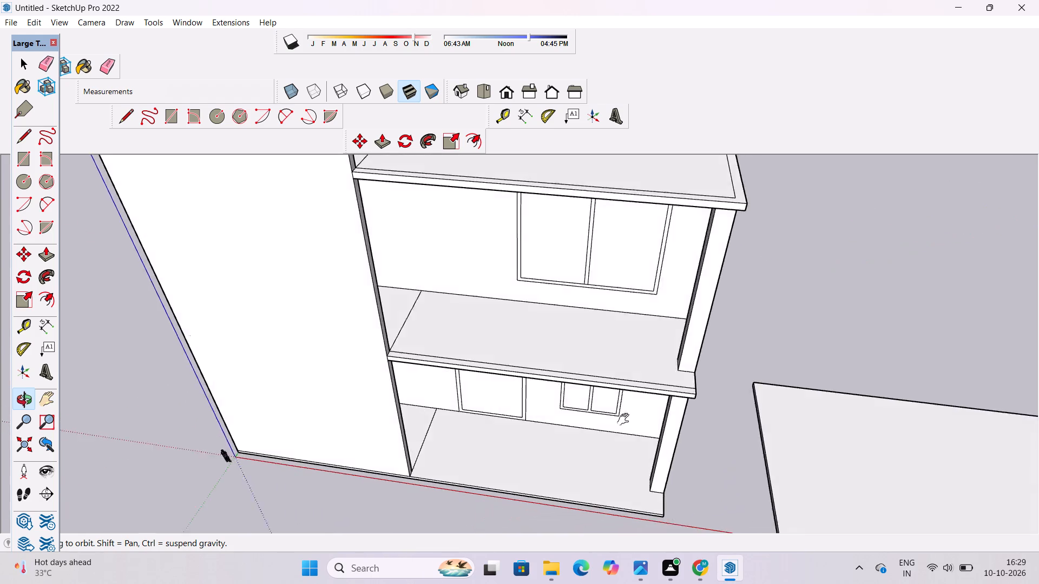
shift+drag(626, 420, 491, 418)
drag(469, 409, 495, 413)
shift+drag(426, 395, 496, 420)
scroll(492, 399, down, 1)
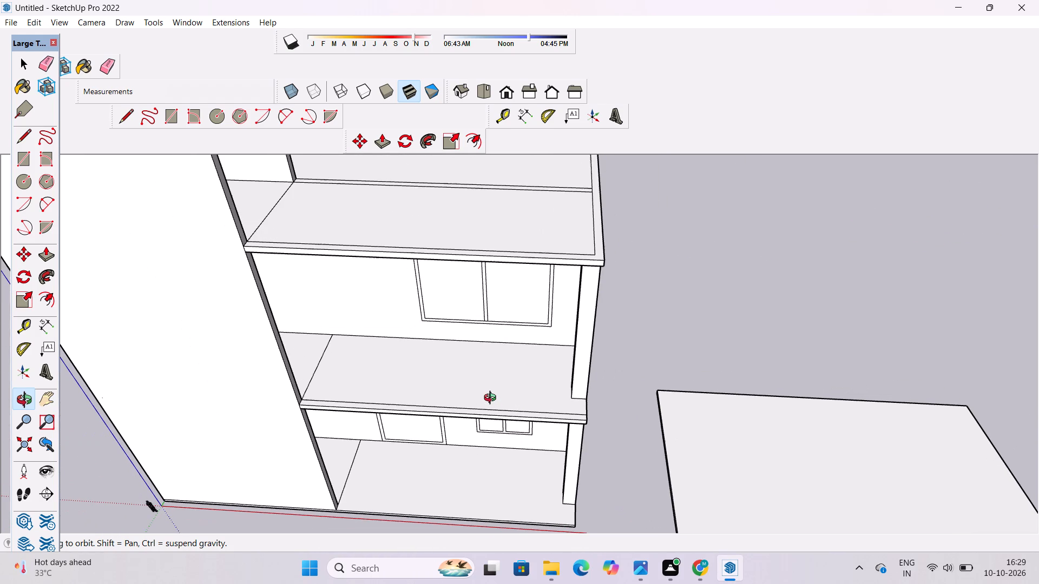
scroll(488, 400, down, 9)
shift+drag(489, 399, 501, 446)
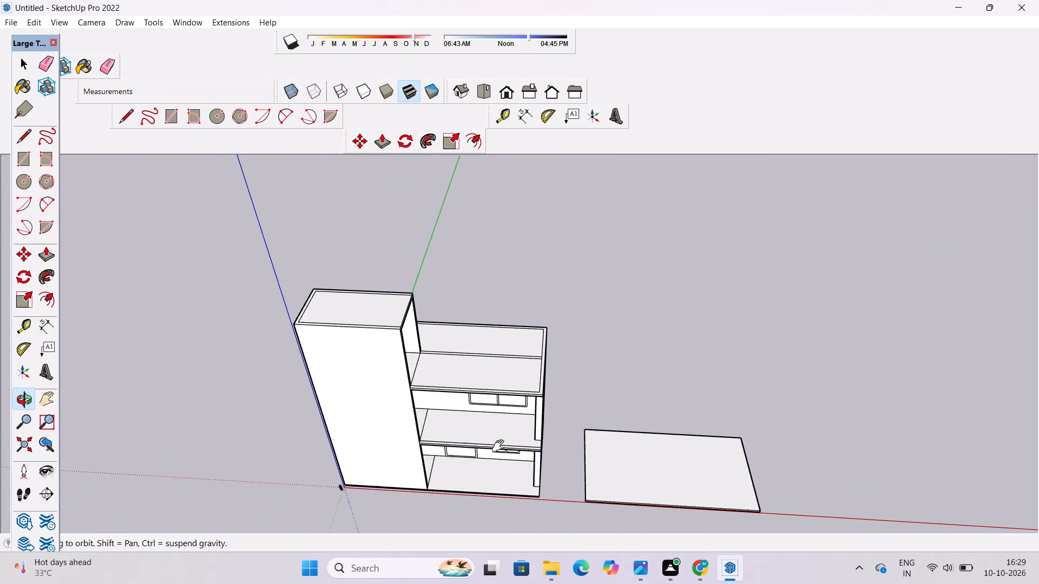
shift+drag(501, 446, 501, 447)
drag(413, 466, 425, 377)
scroll(426, 405, up, 10)
drag(427, 455, 449, 369)
scroll(451, 367, down, 4)
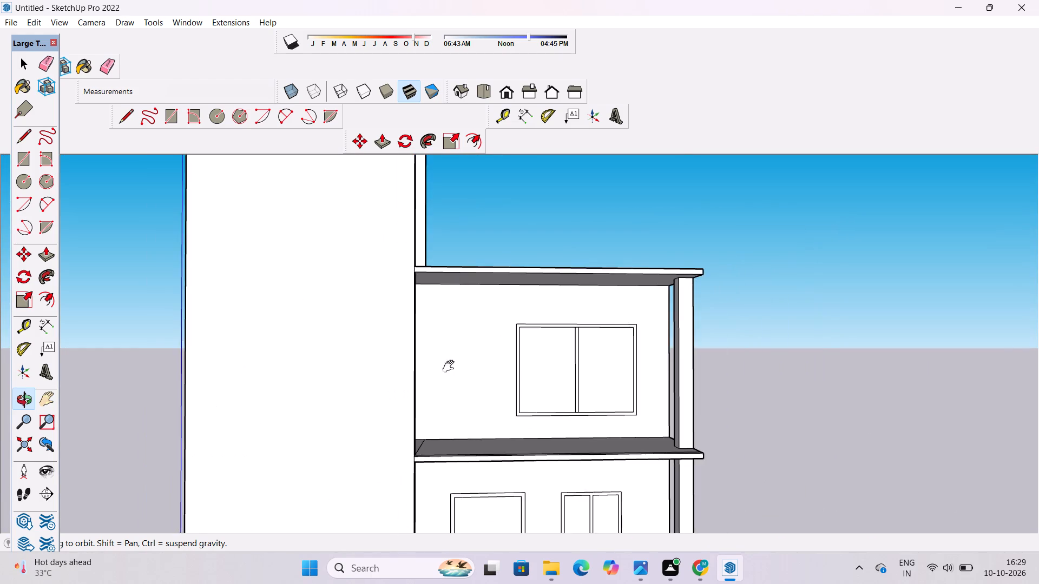
shift+drag(455, 360, 466, 375)
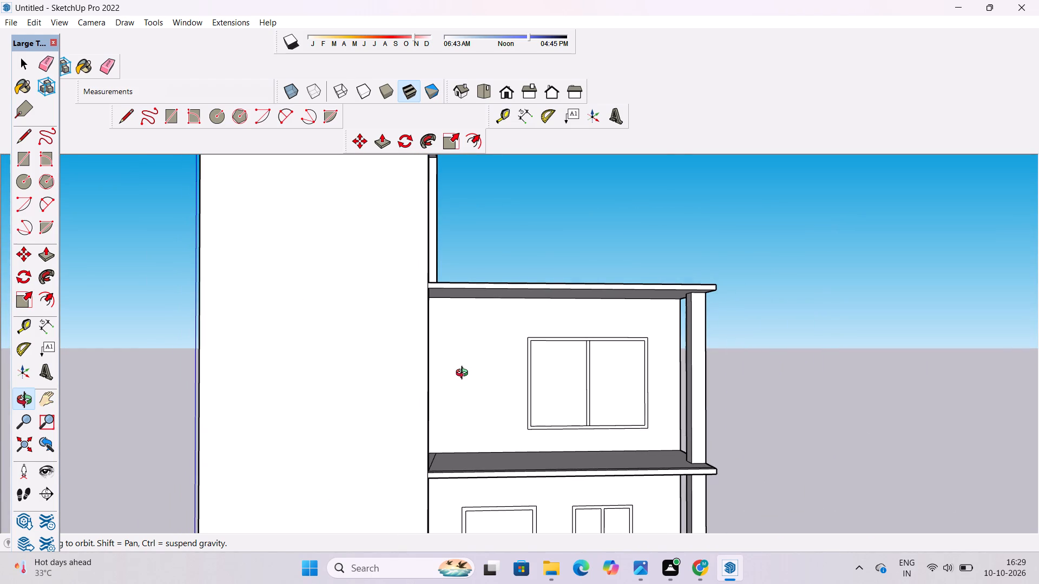
shift+drag(466, 373, 430, 394)
drag(522, 383, 517, 340)
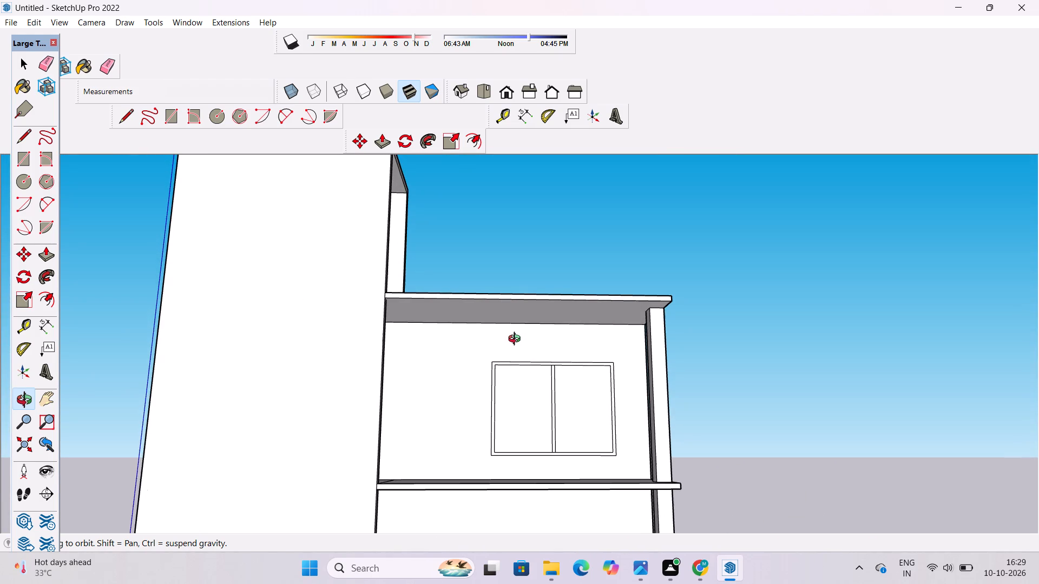
shift+click(517, 340)
shift+scroll(517, 340, up, 1)
shift+drag(517, 340, 522, 364)
drag(522, 367, 519, 278)
drag(519, 278, 518, 422)
scroll(508, 381, down, 1)
shift+drag(508, 380, 509, 396)
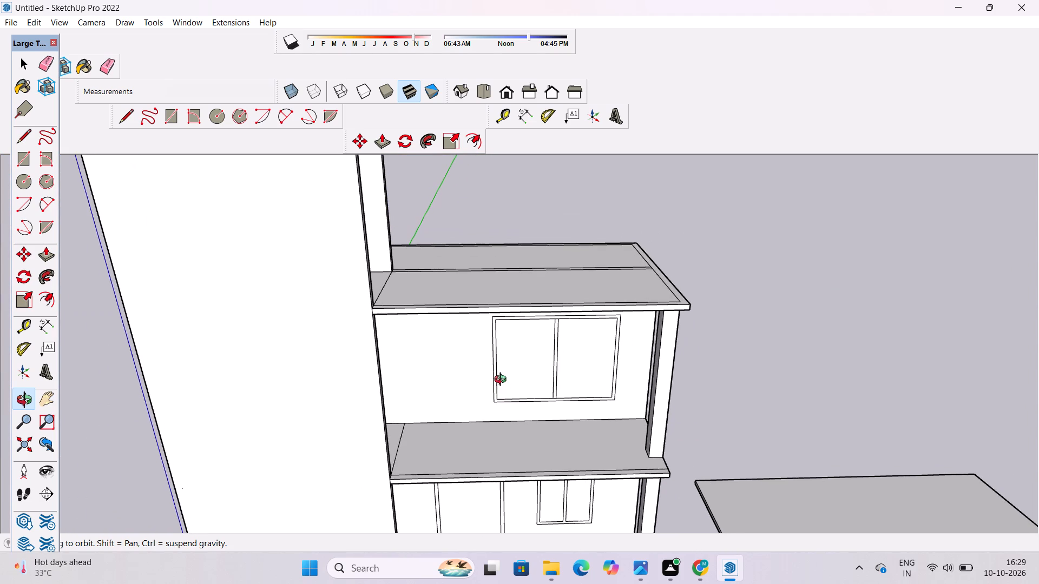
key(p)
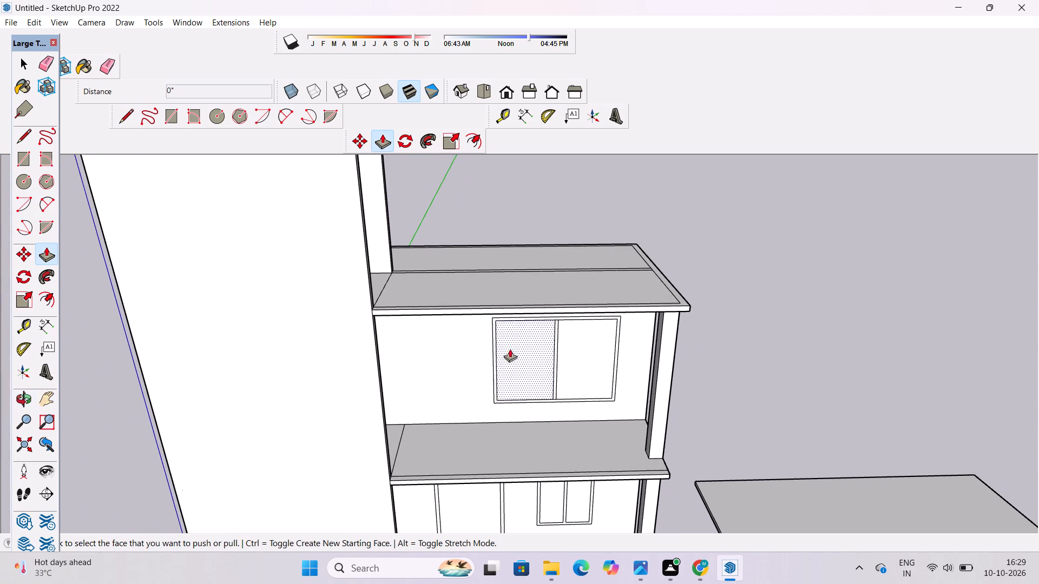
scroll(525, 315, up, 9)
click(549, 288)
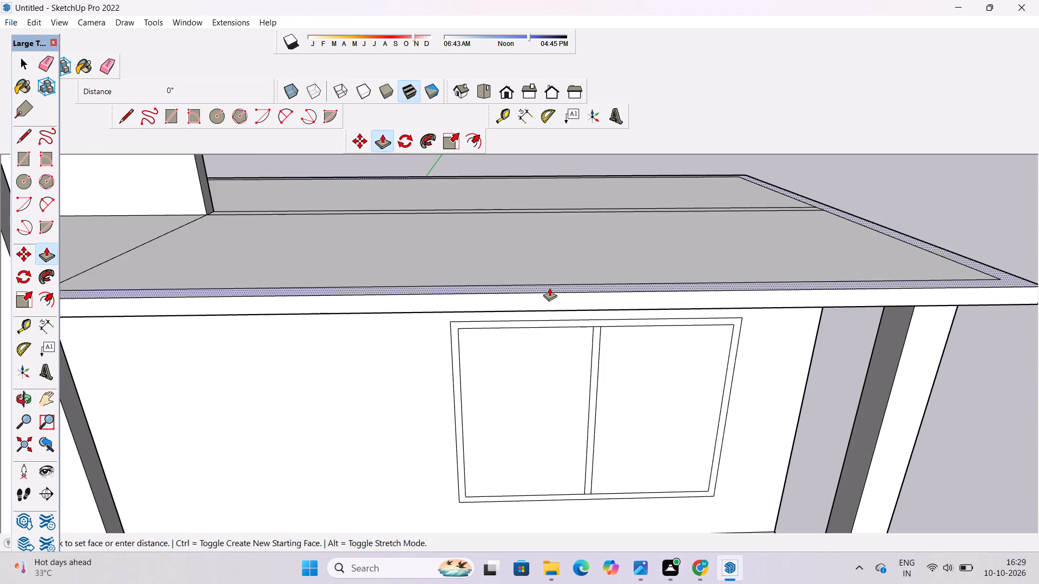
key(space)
Draw a short line from the lower roof's inner front corner to its outer side edge, separating the front border strip.
text(o)
scroll(546, 257, down, 4)
drag(548, 276, 548, 334)
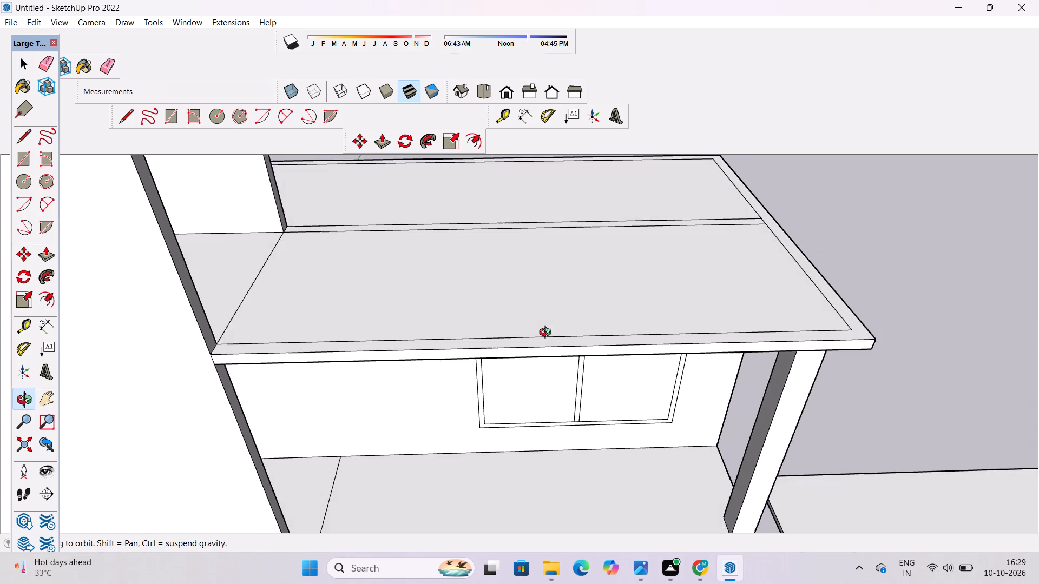
drag(548, 334, 461, 351)
scroll(453, 343, down, 3)
shift+drag(529, 329, 483, 353)
shift+drag(610, 370, 550, 382)
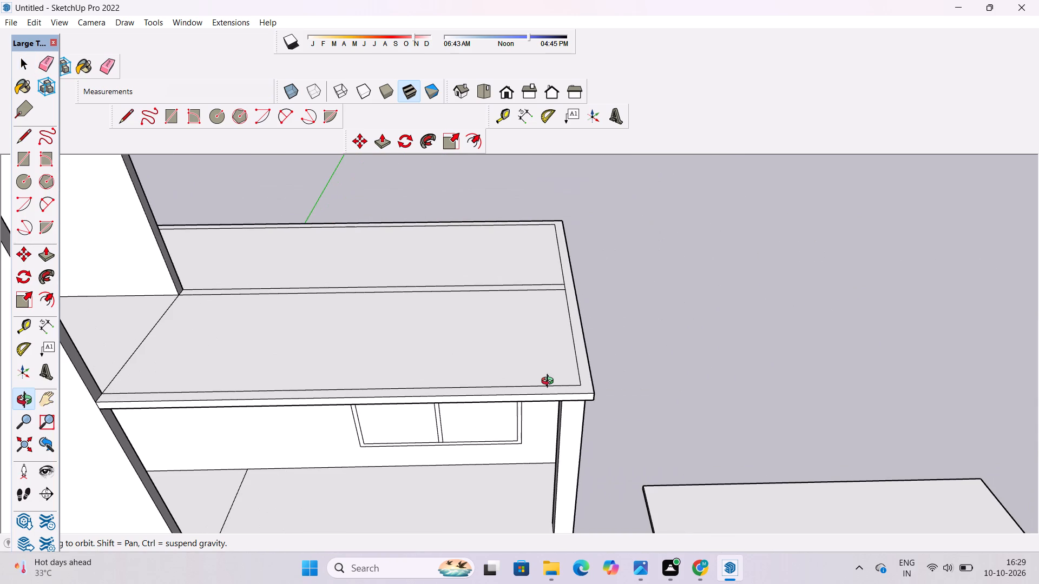
key(l)
scroll(577, 398, up, 9)
click(584, 368)
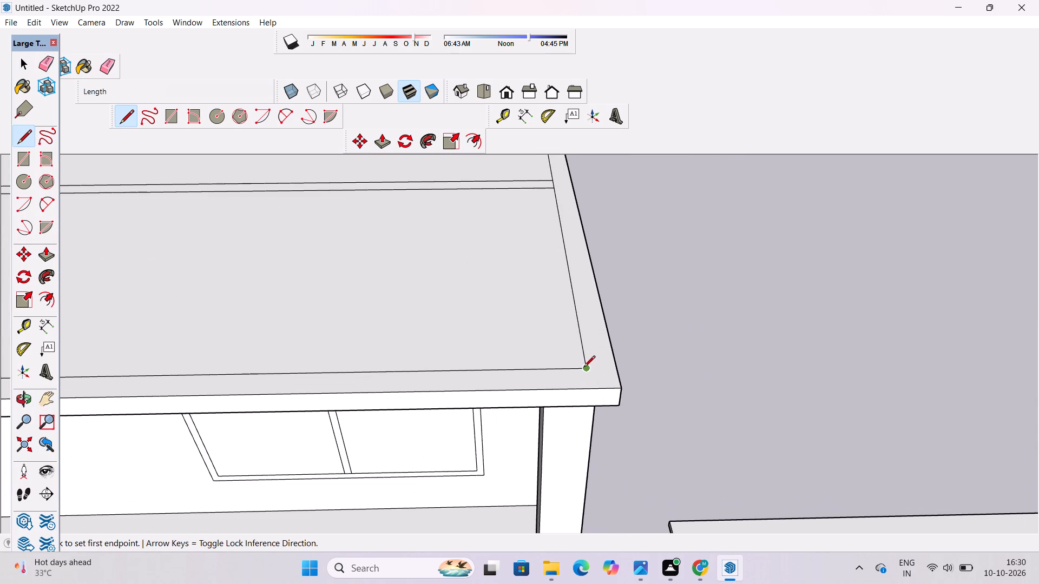
click(619, 369)
key(space)
Examine the lower roof's border strips and the front elevation from the front and above.
text(o)
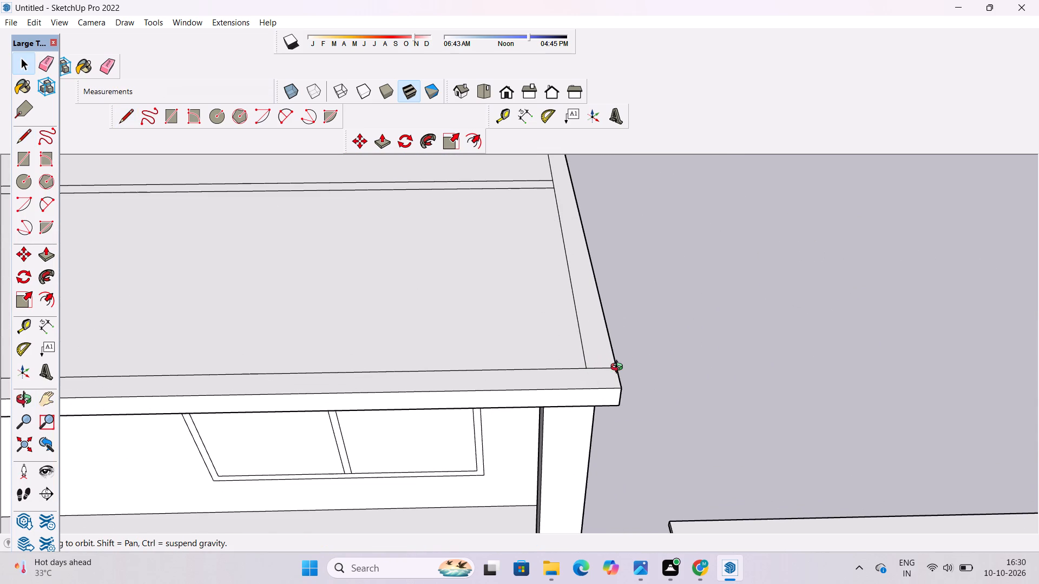
scroll(579, 311, down, 9)
drag(608, 459, 607, 369)
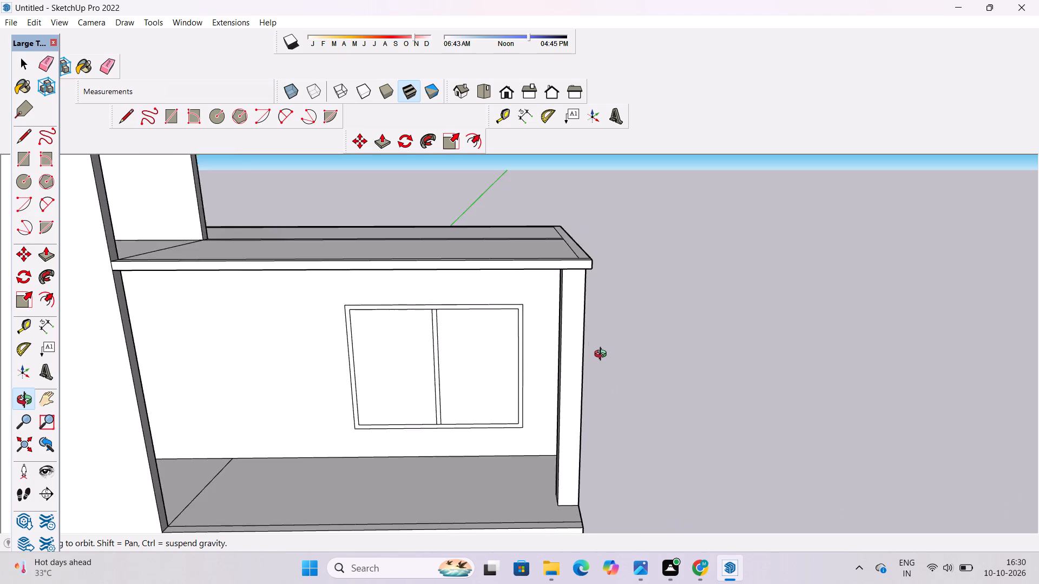
scroll(597, 346, down, 5)
shift+drag(584, 426, 575, 388)
drag(576, 391, 592, 437)
drag(588, 395, 554, 416)
scroll(541, 389, down, 2)
shift+drag(541, 384, 551, 443)
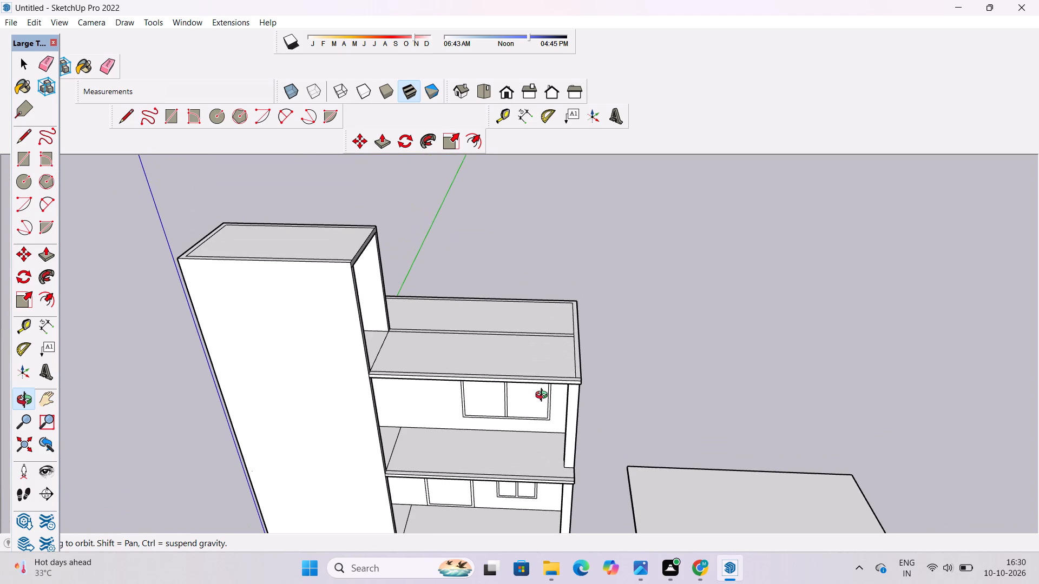
scroll(543, 395, down, 3)
shift+drag(543, 395, 544, 412)
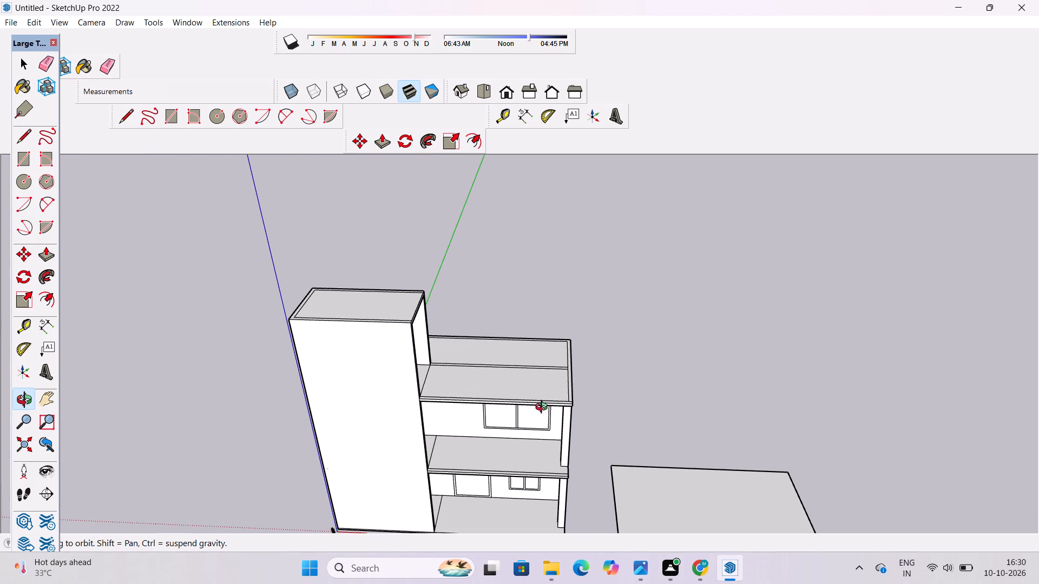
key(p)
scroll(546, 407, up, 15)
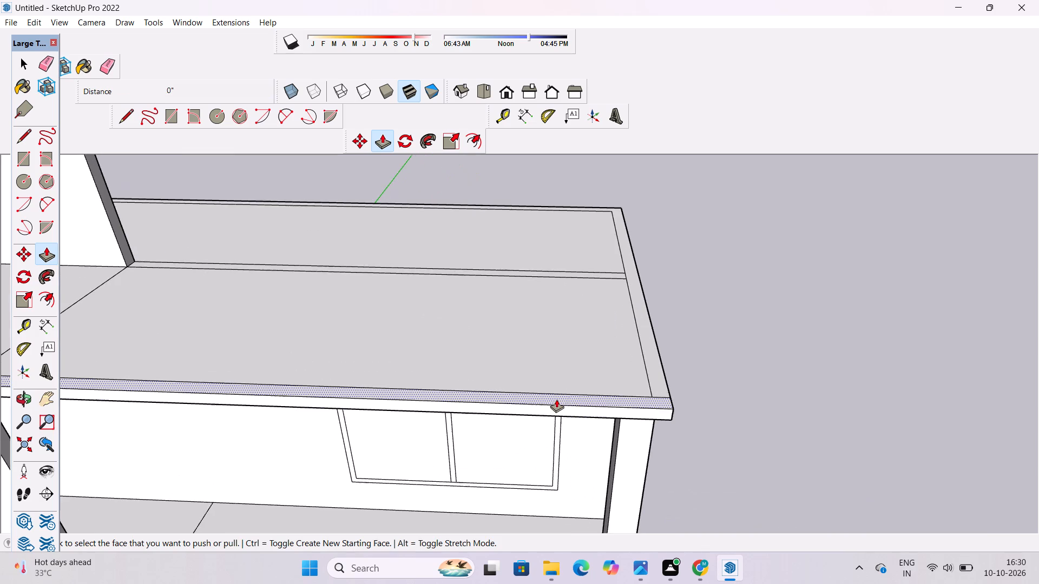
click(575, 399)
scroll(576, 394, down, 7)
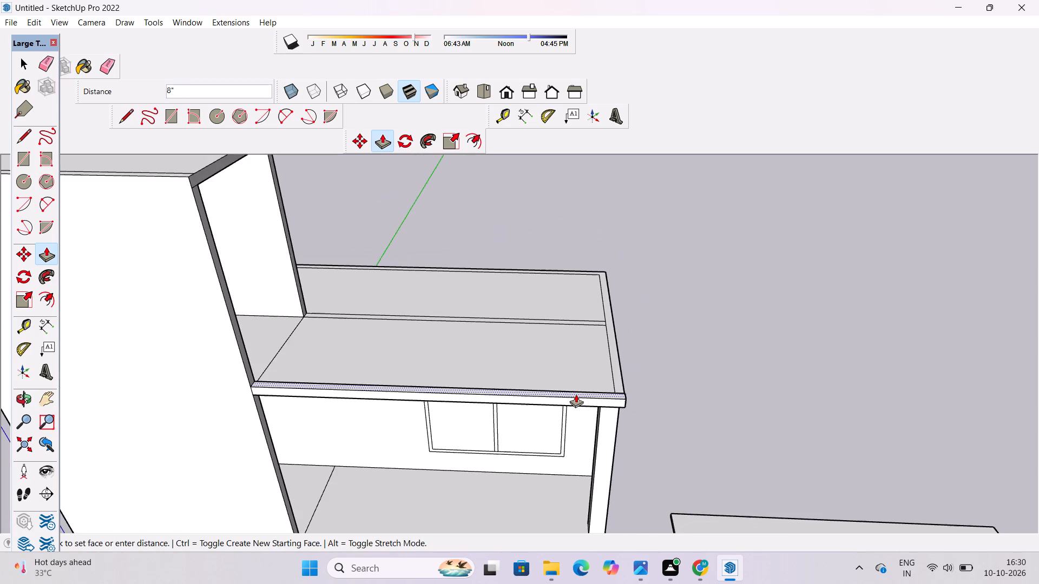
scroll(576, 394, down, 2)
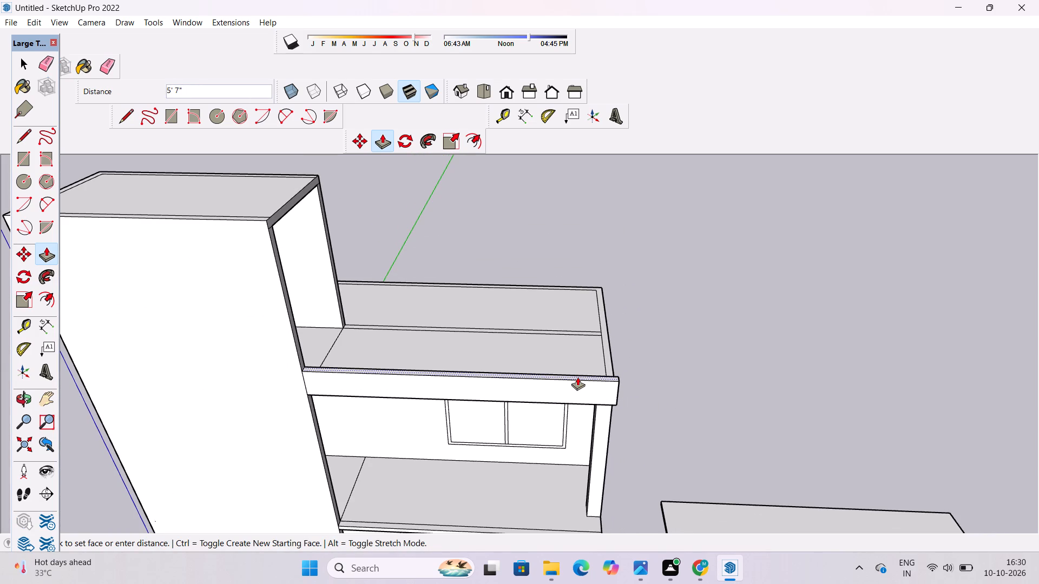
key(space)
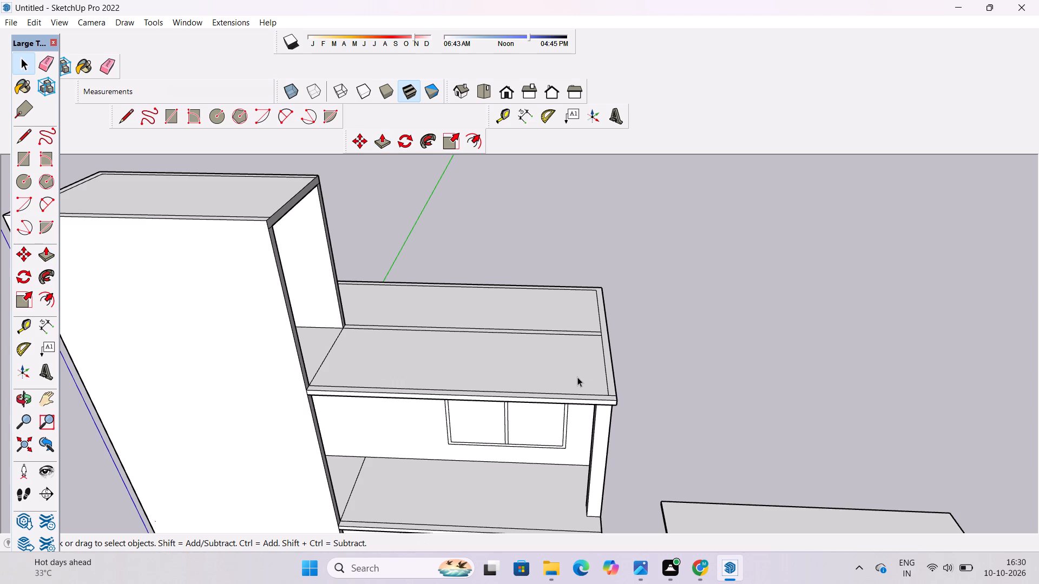
Place a guide on the lower roof 2' inward from the inner border edge on the side away from the tower.
key(o)
scroll(576, 374, down, 3)
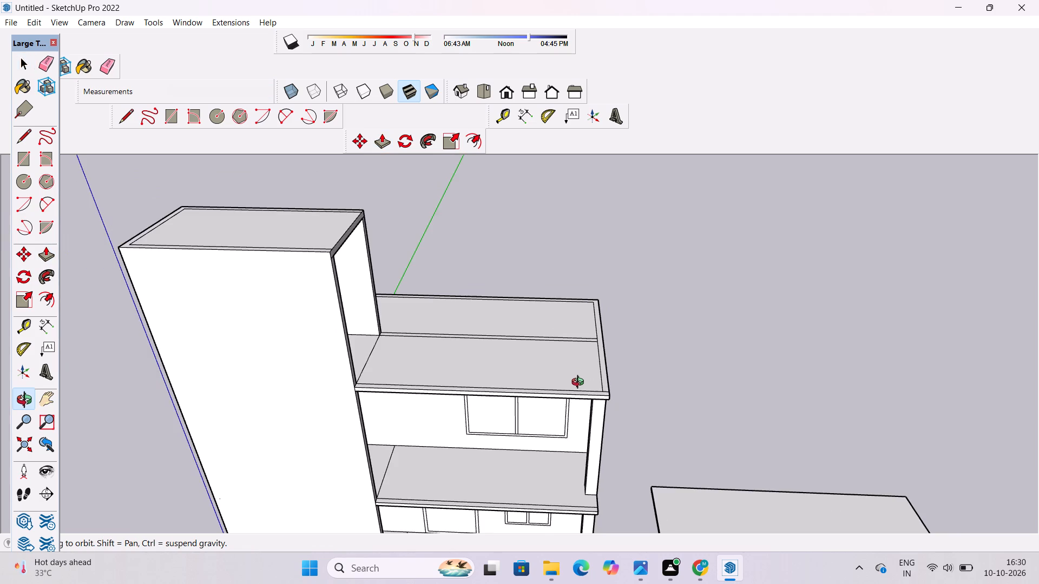
shift+drag(590, 401, 585, 399)
drag(582, 397, 586, 415)
scroll(585, 394, up, 3)
shift+drag(585, 388, 586, 404)
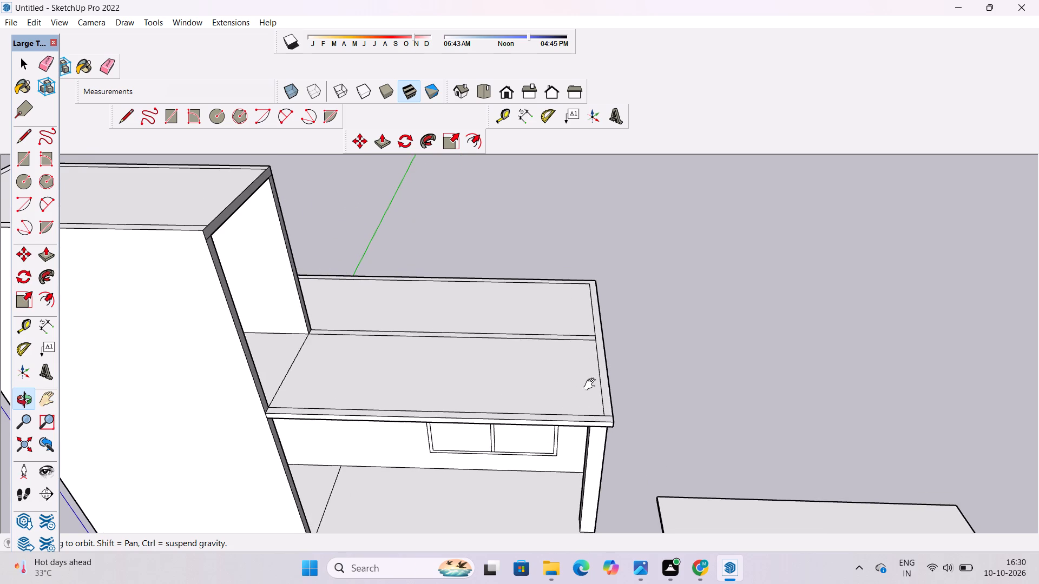
shift+drag(592, 384, 586, 403)
shift+scroll(584, 403, up, 3)
shift+drag(584, 401, 583, 407)
key(t)
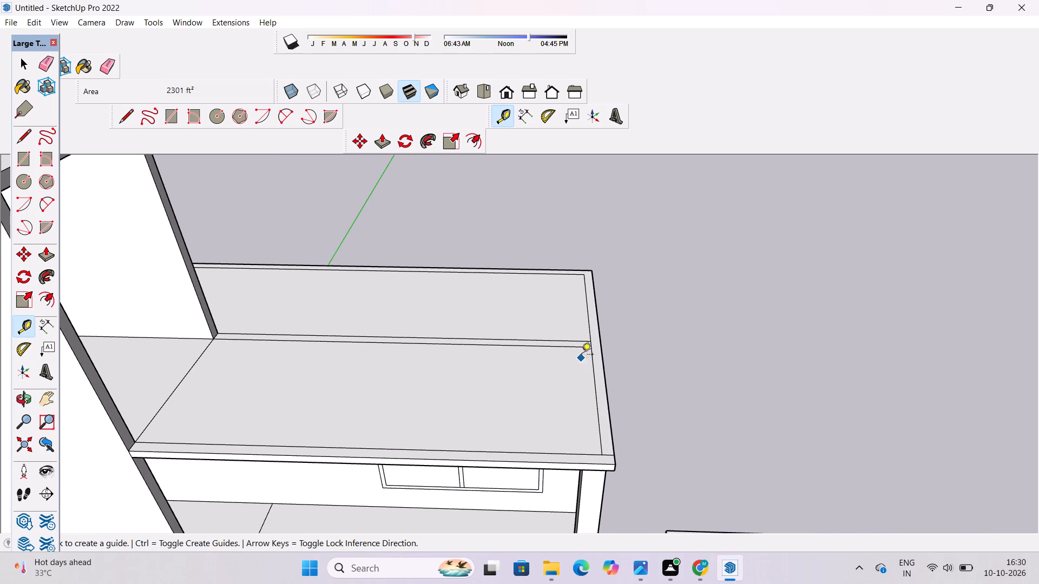
click(597, 394)
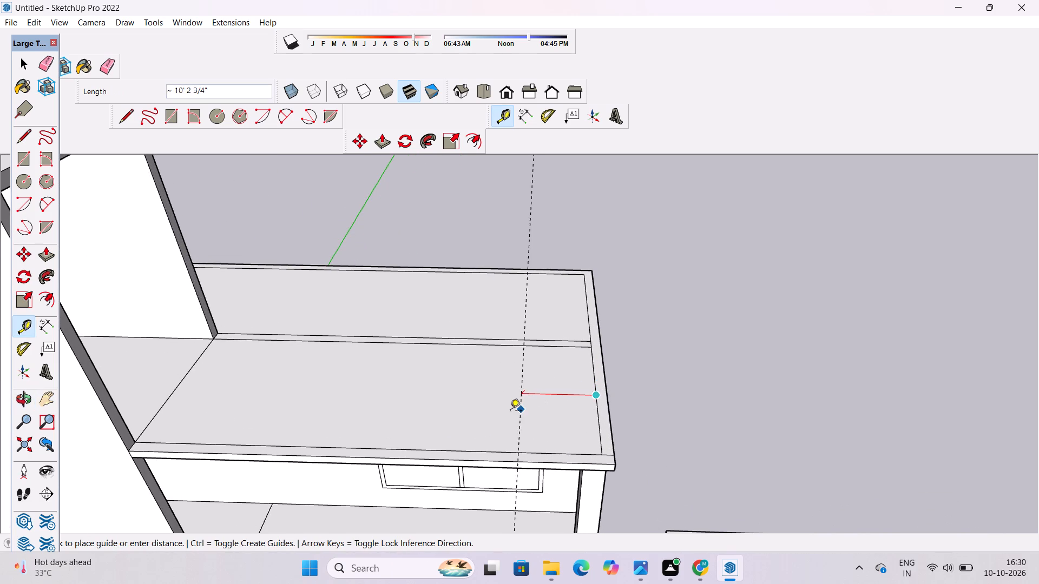
text(2')
key(Return)
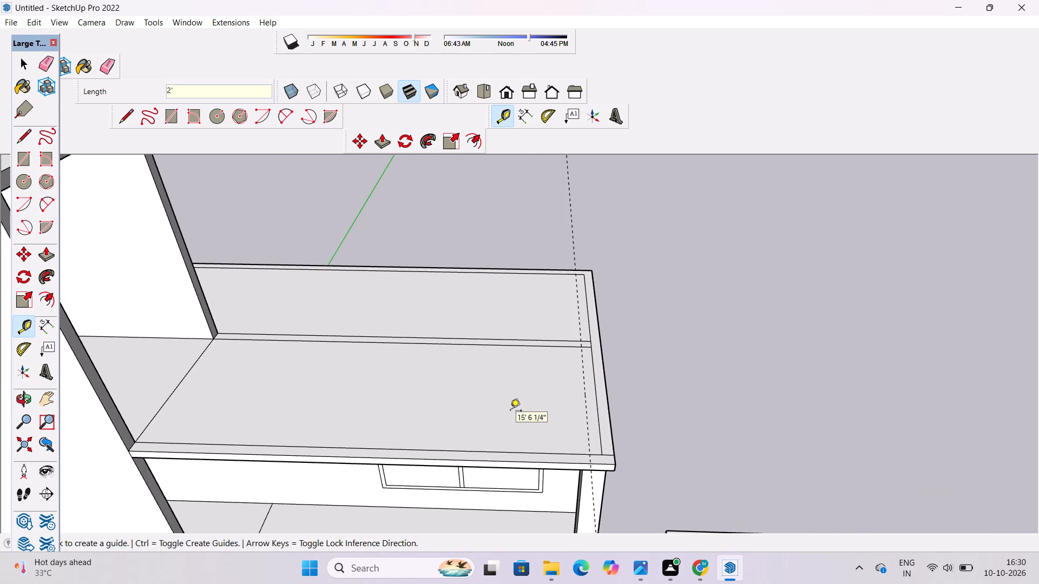
key(space)
Draw a line along the guide across the lower roof, from the inner back border edge to the inner front border edge.
text(l)
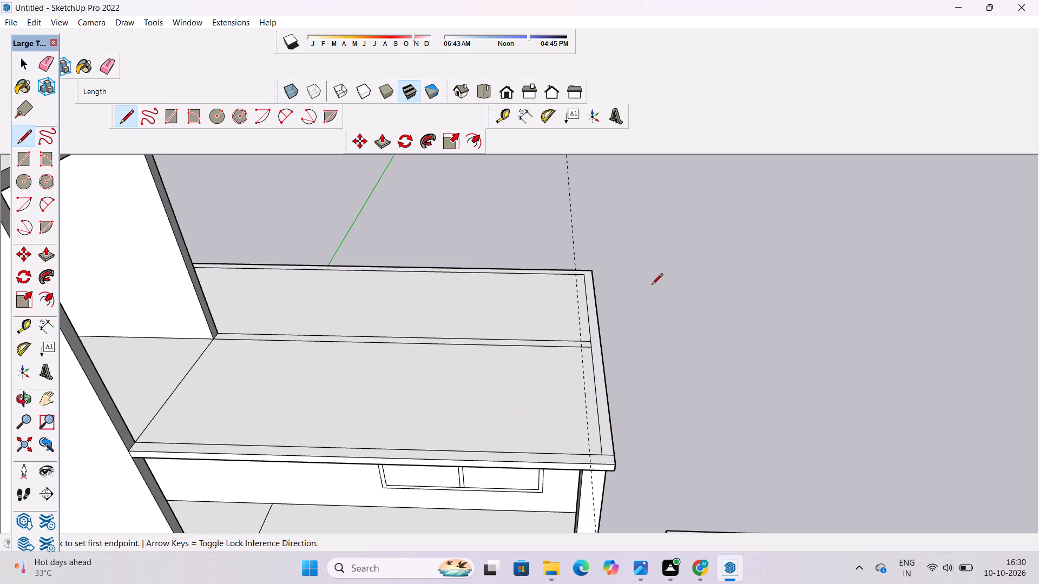
click(575, 275)
scroll(575, 326, down, 3)
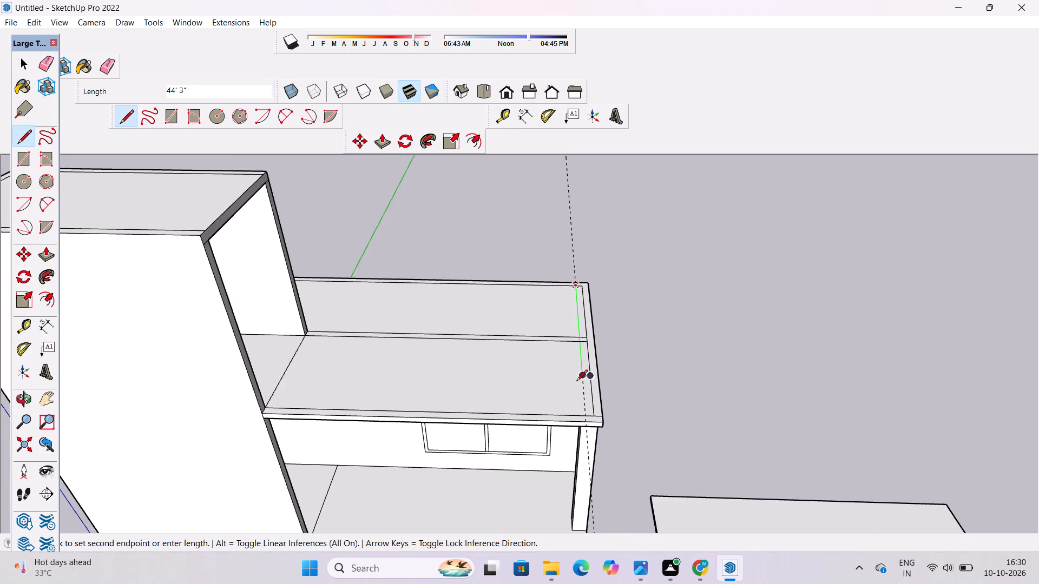
scroll(576, 382, up, 2)
click(586, 426)
key(space)
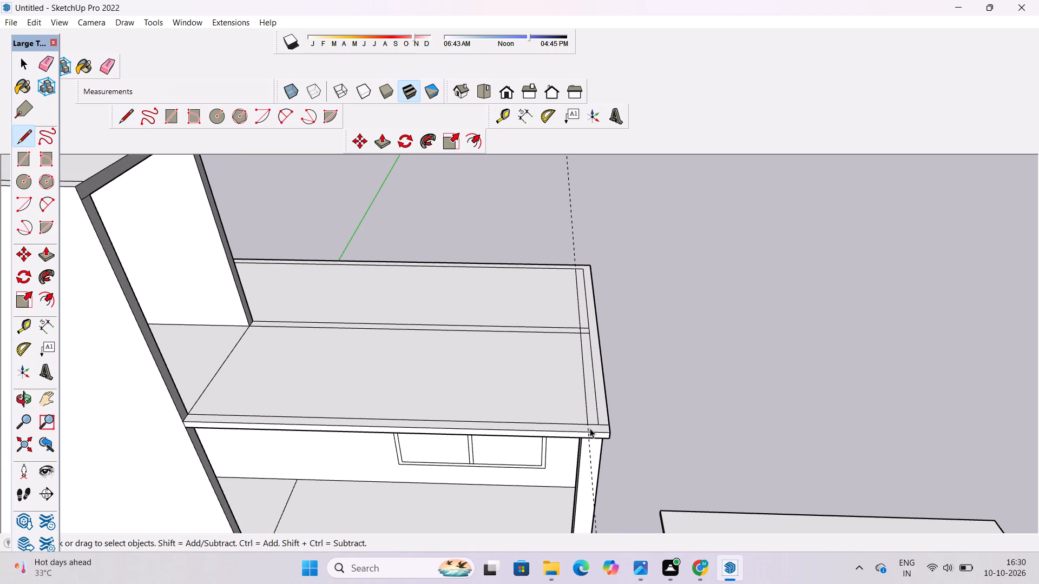
Erase the short ends of the lower roof's cross strip between the new line and the inner side border edge.
text(e)
scroll(593, 430, up, 5)
scroll(594, 292, up, 3)
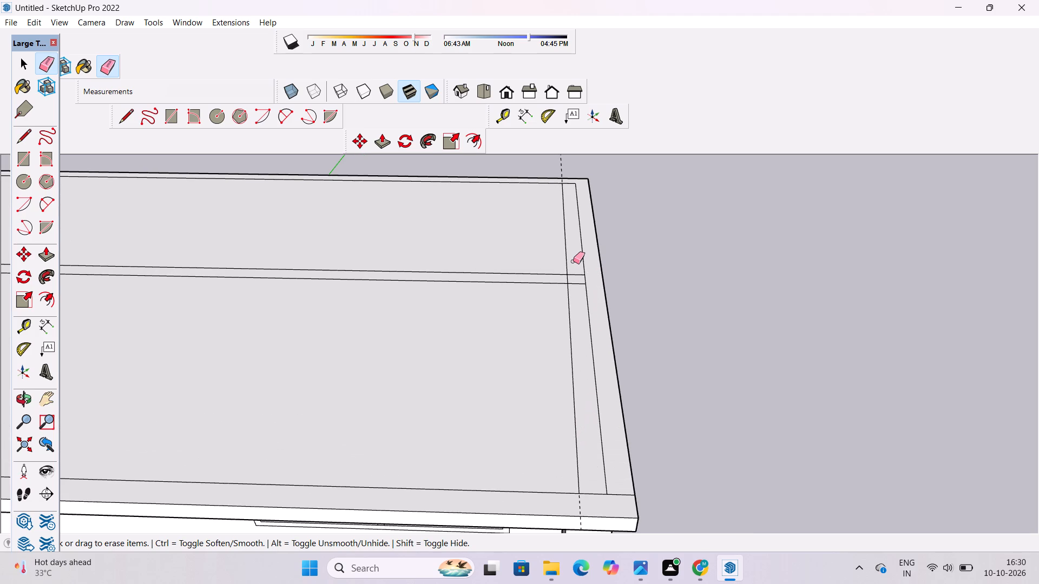
drag(573, 259, 575, 283)
scroll(571, 352, down, 4)
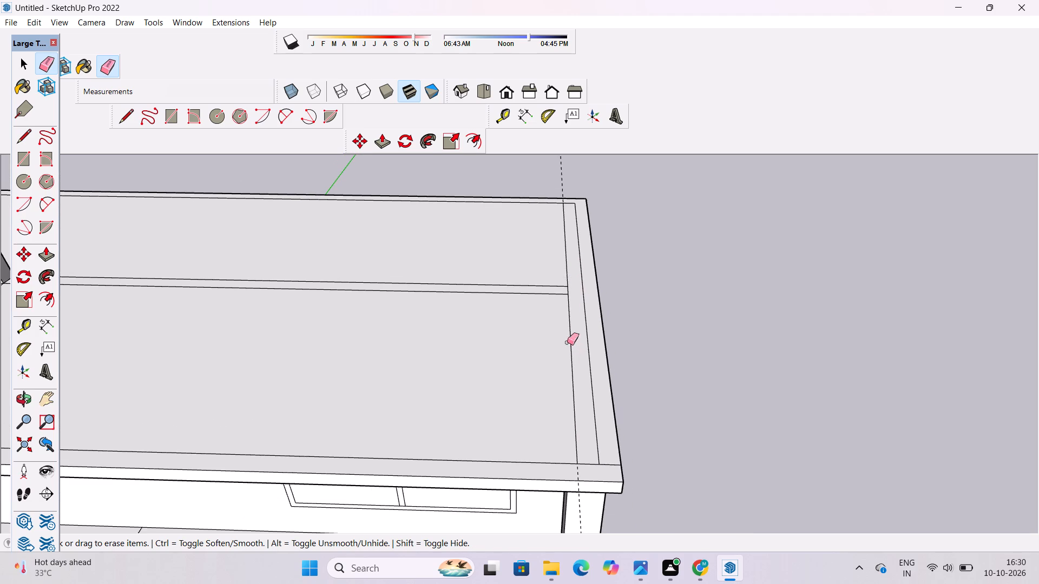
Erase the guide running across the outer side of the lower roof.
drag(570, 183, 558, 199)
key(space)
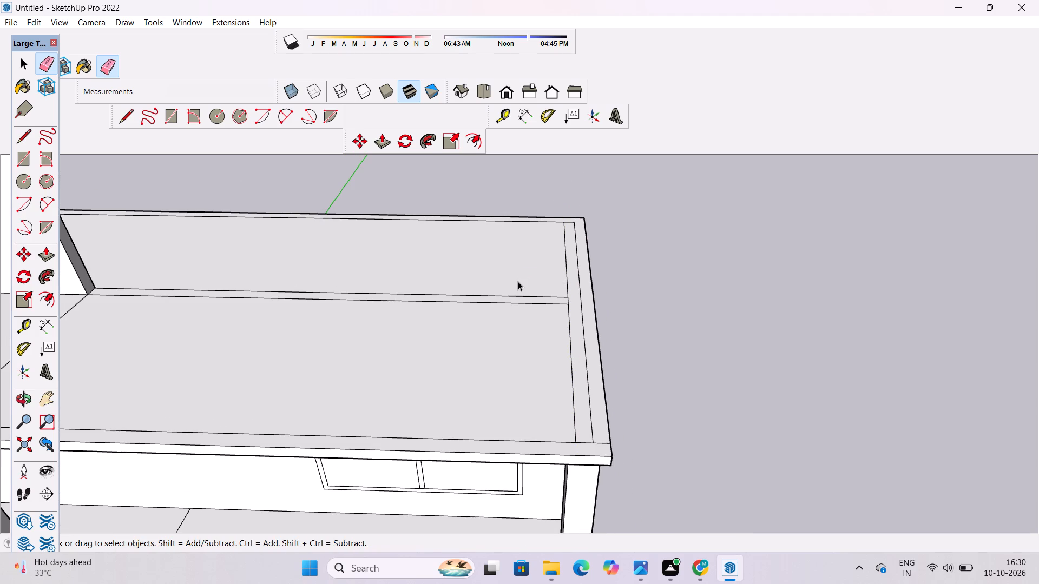
Examine the lower roof's border strips and the upper front window from the front and from above.
text(o)
scroll(517, 281, down, 4)
drag(556, 387, 573, 316)
drag(576, 322, 577, 324)
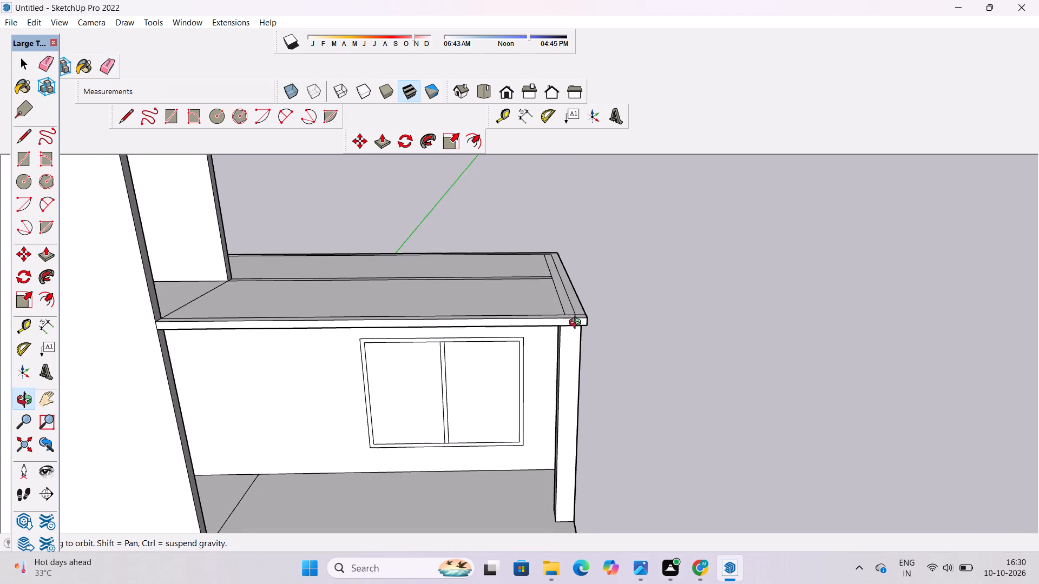
drag(577, 324, 578, 333)
shift+scroll(573, 341, up, 4)
shift+drag(570, 322, 563, 350)
drag(562, 360, 556, 337)
scroll(555, 329, down, 3)
shift+drag(554, 317, 551, 356)
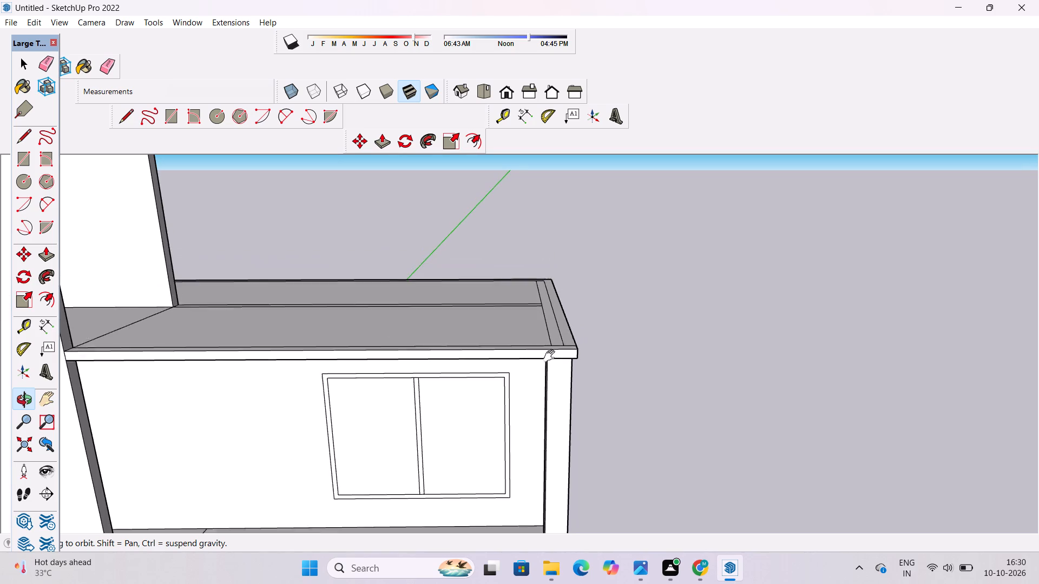
shift+drag(551, 356, 551, 357)
drag(546, 382, 542, 395)
scroll(529, 374, up, 2)
shift+drag(529, 356, 550, 337)
drag(552, 347, 536, 403)
scroll(482, 359, down, 2)
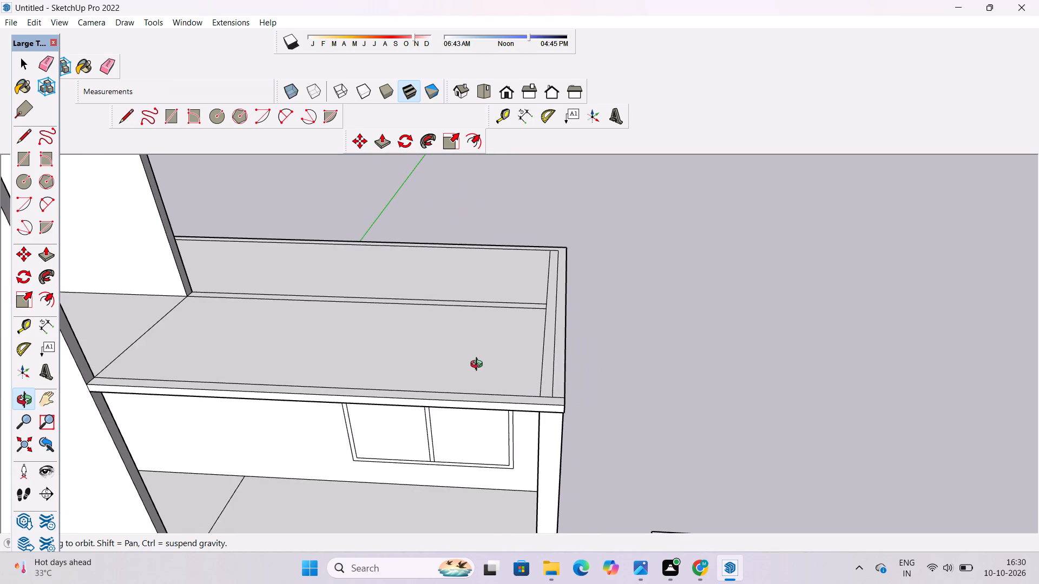
shift+drag(452, 376, 497, 384)
scroll(495, 368, down, 4)
drag(495, 369, 495, 387)
scroll(486, 399, up, 3)
shift+drag(481, 396, 470, 409)
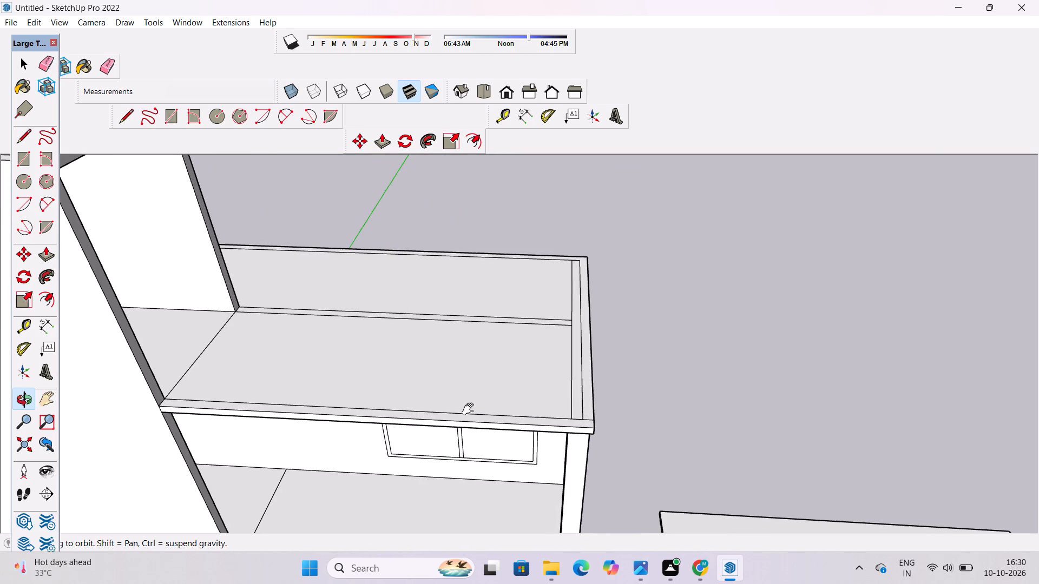
shift+drag(470, 409, 469, 409)
drag(493, 410, 500, 406)
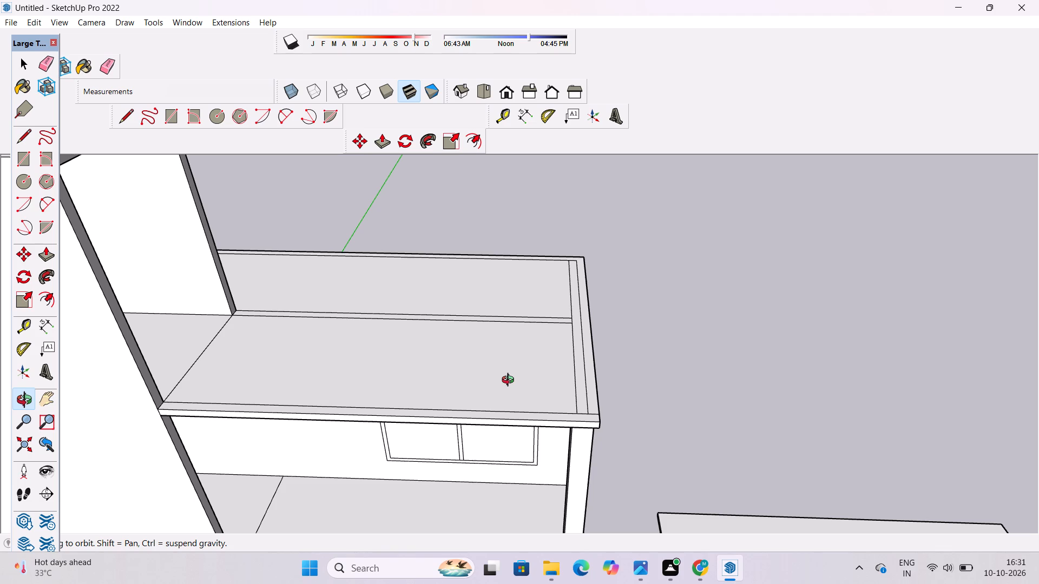
scroll(592, 293, up, 1)
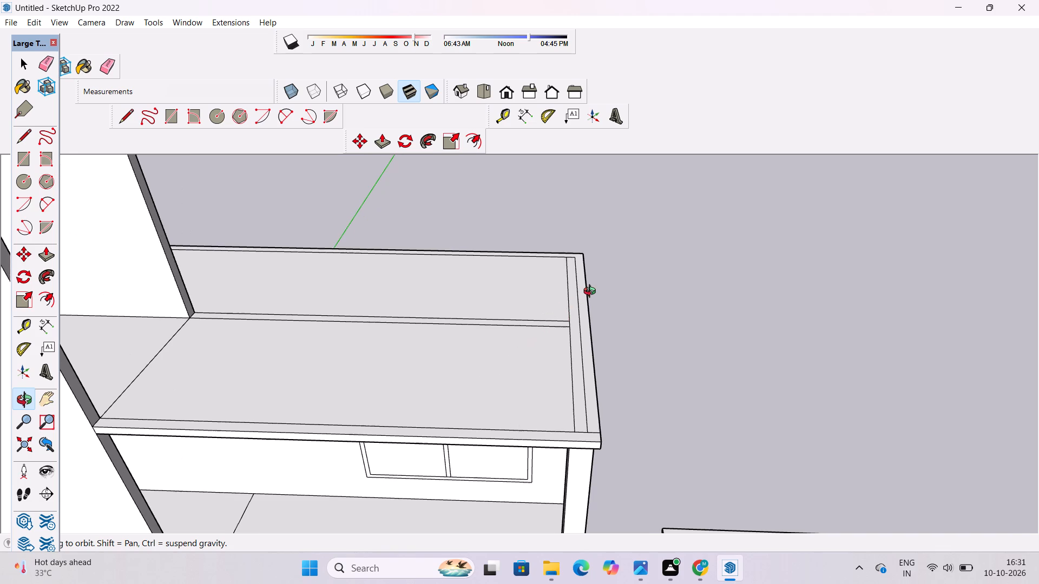
scroll(585, 303, down, 2)
Undo the guide's deletion, the cross strip trimming, and the added line and guide on the lower roof.
key(ctrl+z)
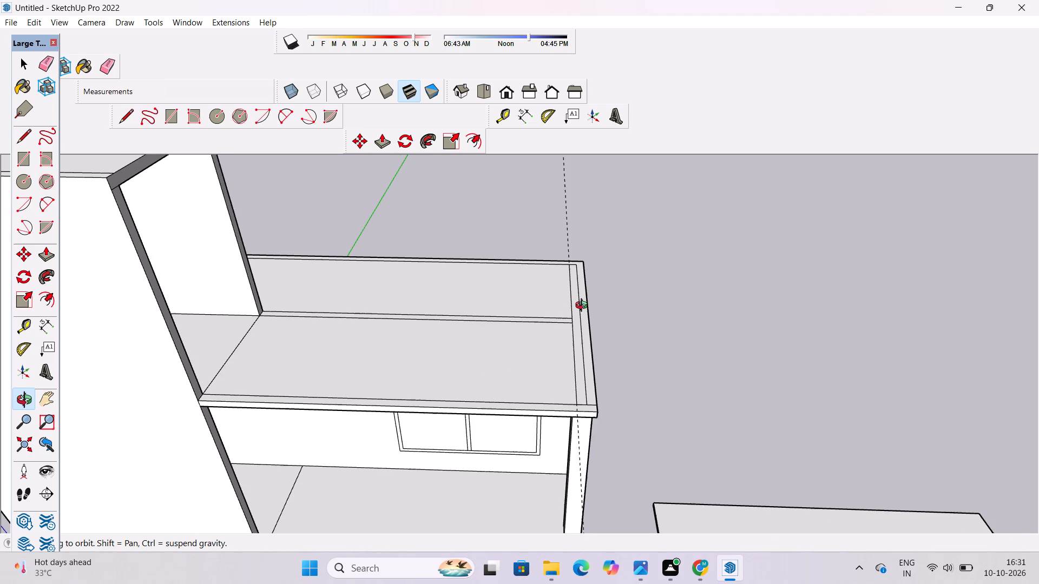
key(ctrl+z)
key(ctrl+z)
key(ctrl+z)
scroll(572, 351, down, 2)
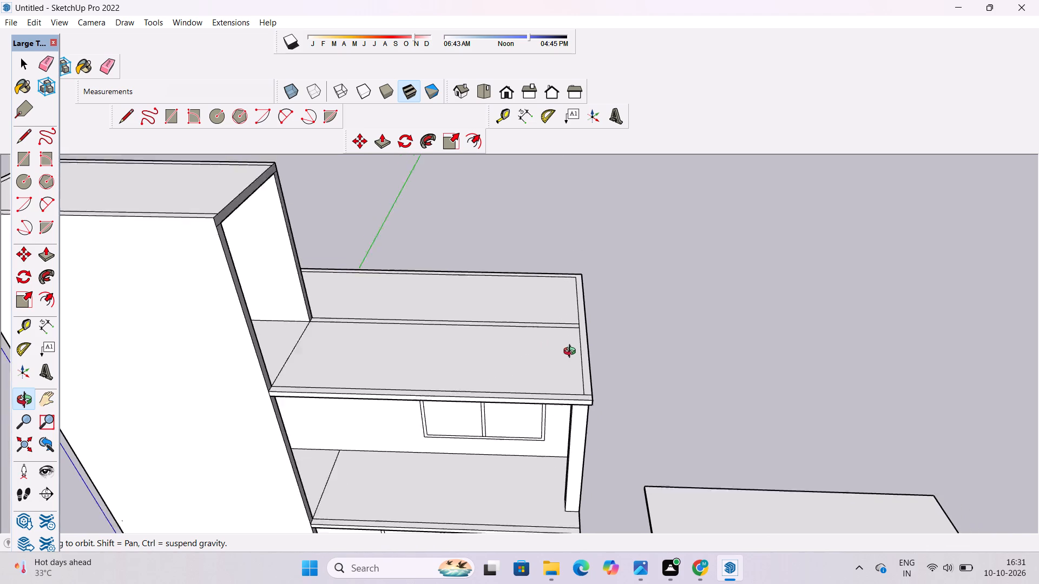
Examine the extension's front elevation, its corner columns and the underside of the lower roof slab.
scroll(572, 353, down, 1)
shift+drag(590, 397, 593, 354)
drag(593, 370, 604, 290)
scroll(596, 328, up, 4)
shift+drag(597, 361, 602, 398)
drag(597, 400, 595, 320)
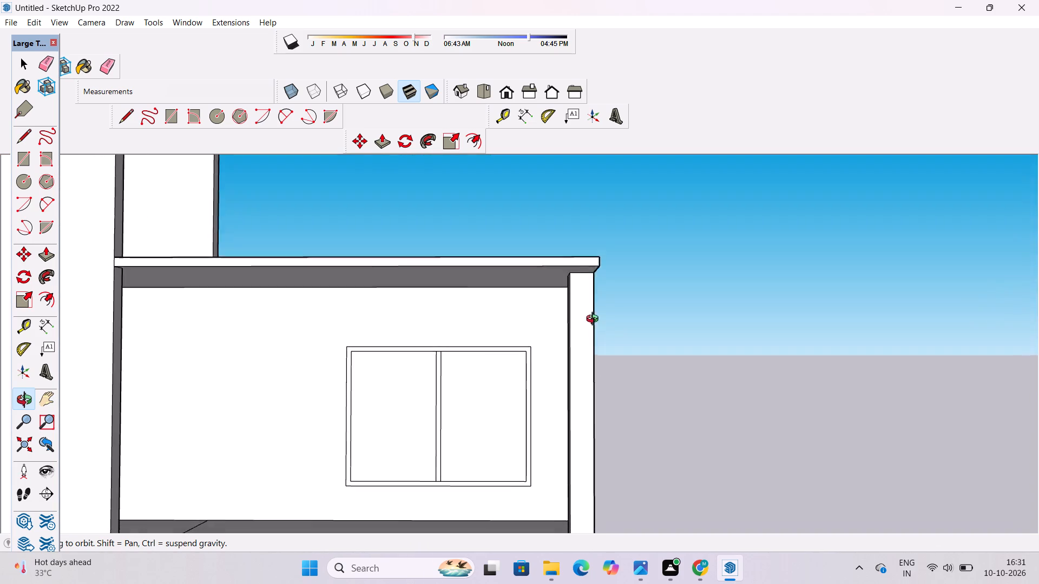
drag(595, 320, 597, 278)
shift+drag(596, 339, 595, 294)
scroll(614, 240, down, 2)
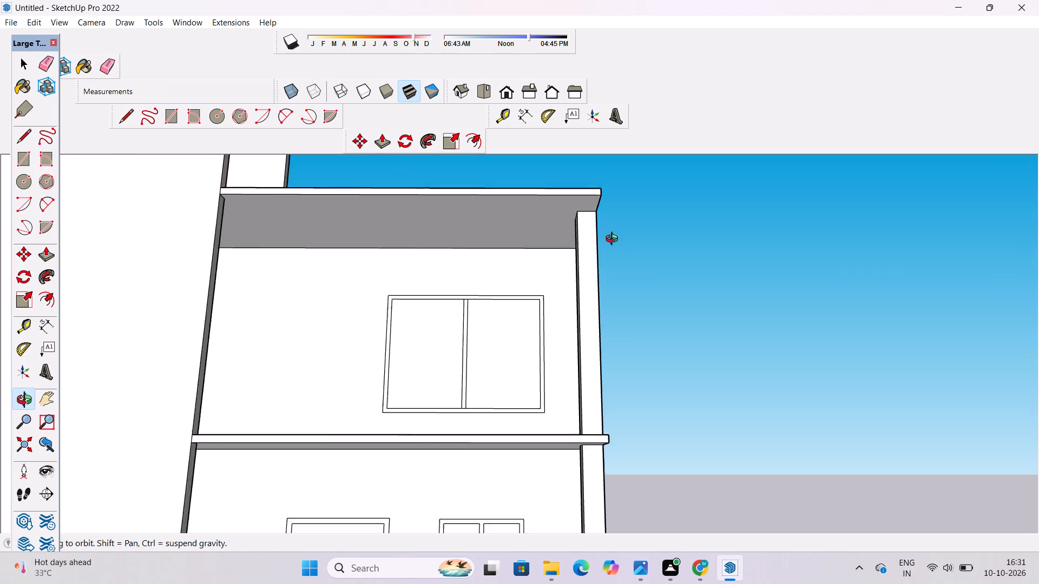
scroll(614, 240, down, 3)
drag(614, 240, 620, 350)
shift+drag(599, 324, 595, 302)
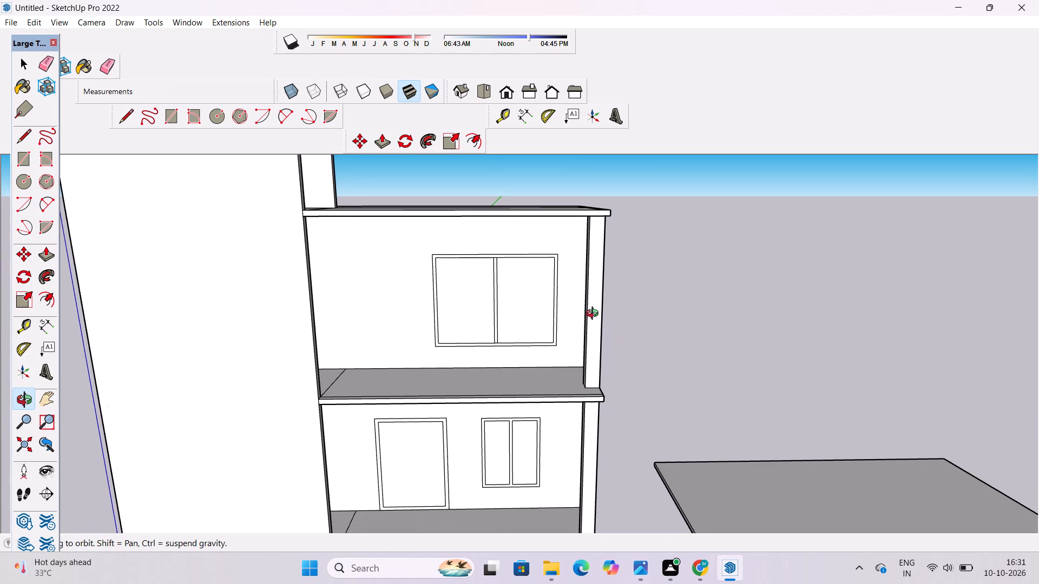
drag(594, 327, 591, 244)
shift+drag(591, 244, 594, 321)
drag(591, 318, 583, 257)
scroll(553, 271, up, 3)
shift+drag(553, 271, 569, 282)
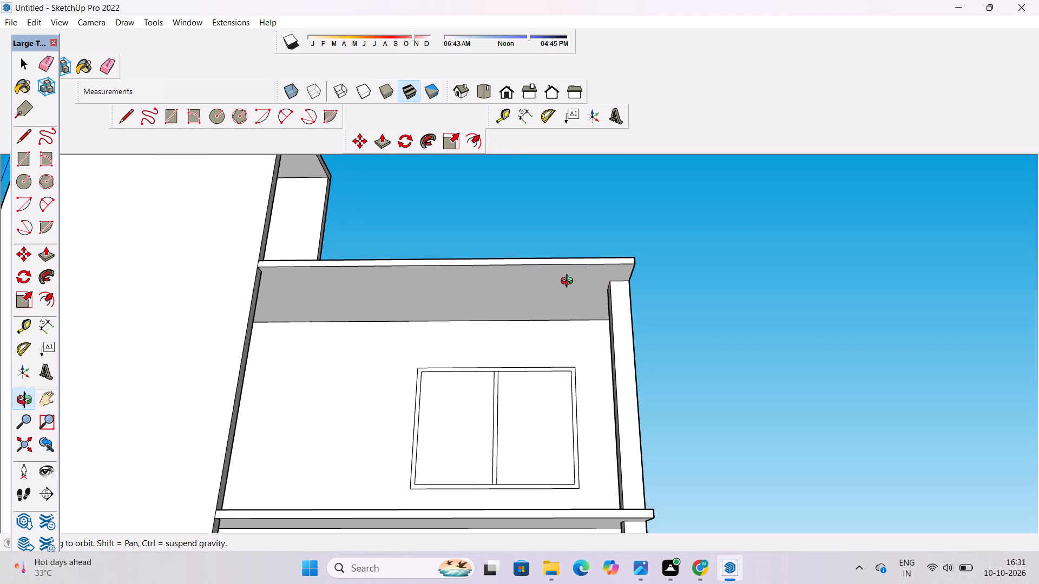
Place a guide on the underside of the lower roof slab, 2' inward from its lower front edge.
key(t)
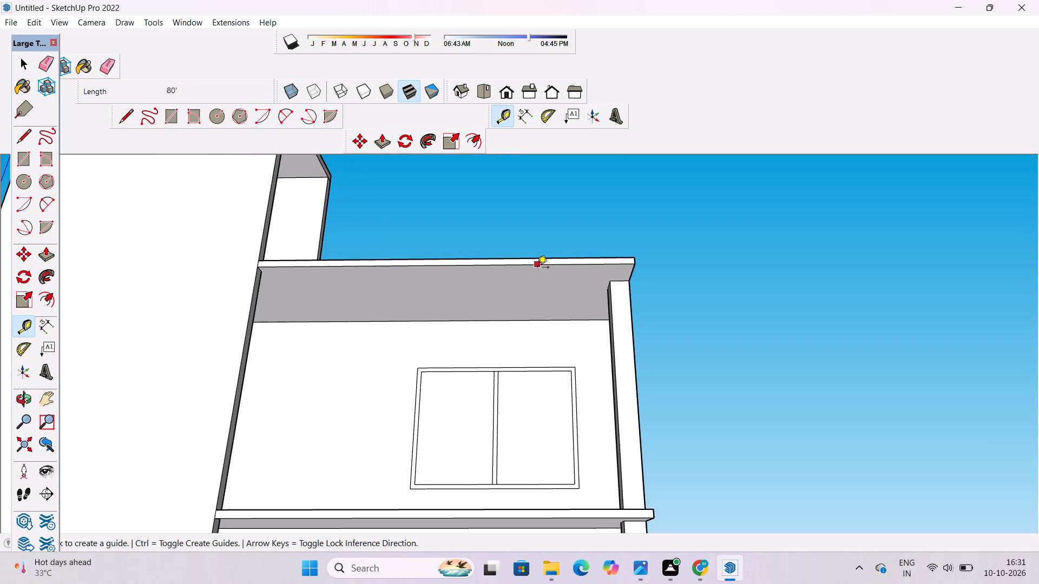
scroll(538, 253, down, 1)
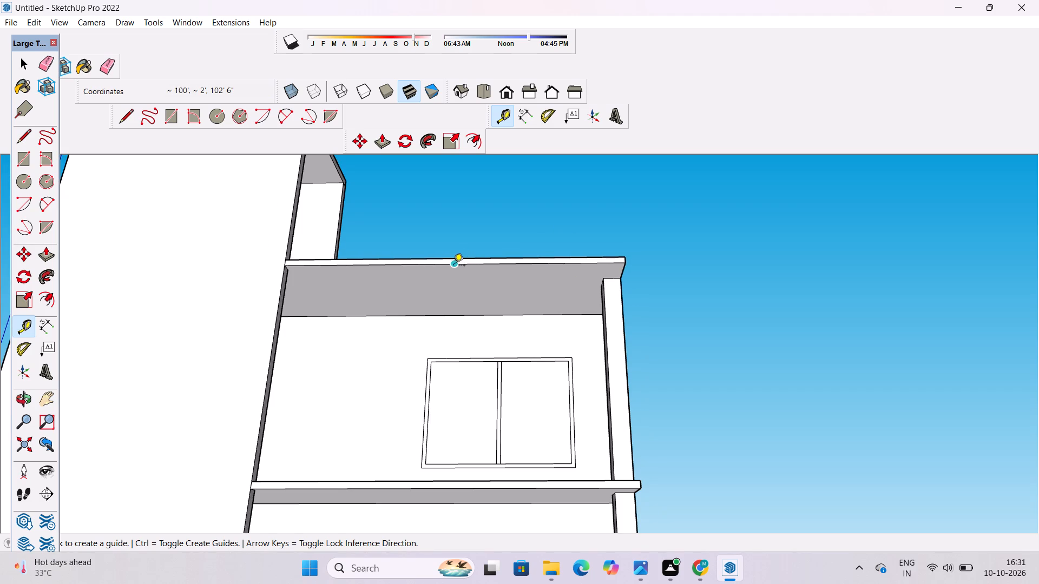
click(453, 267)
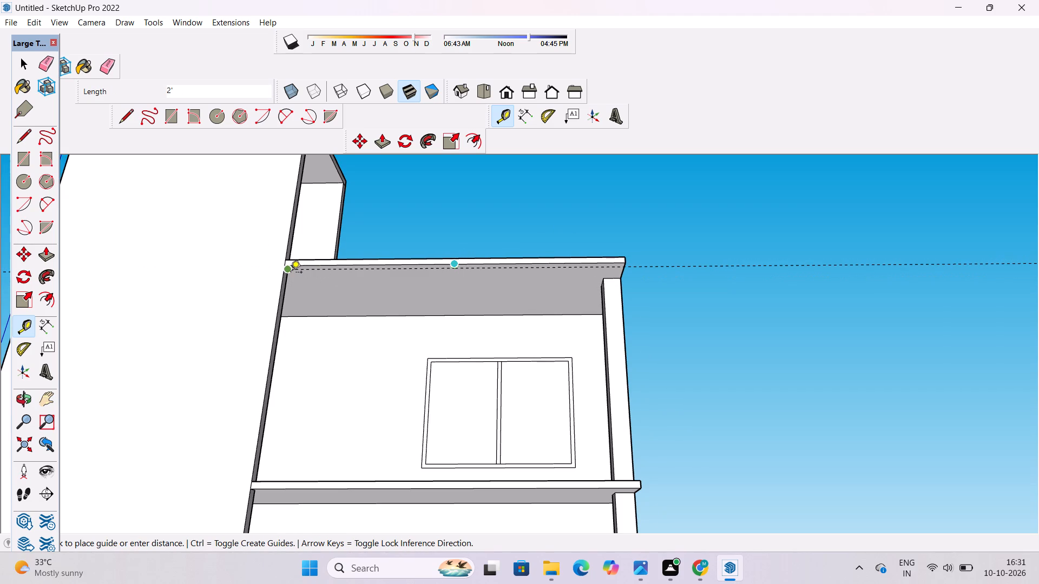
scroll(283, 287, up, 8)
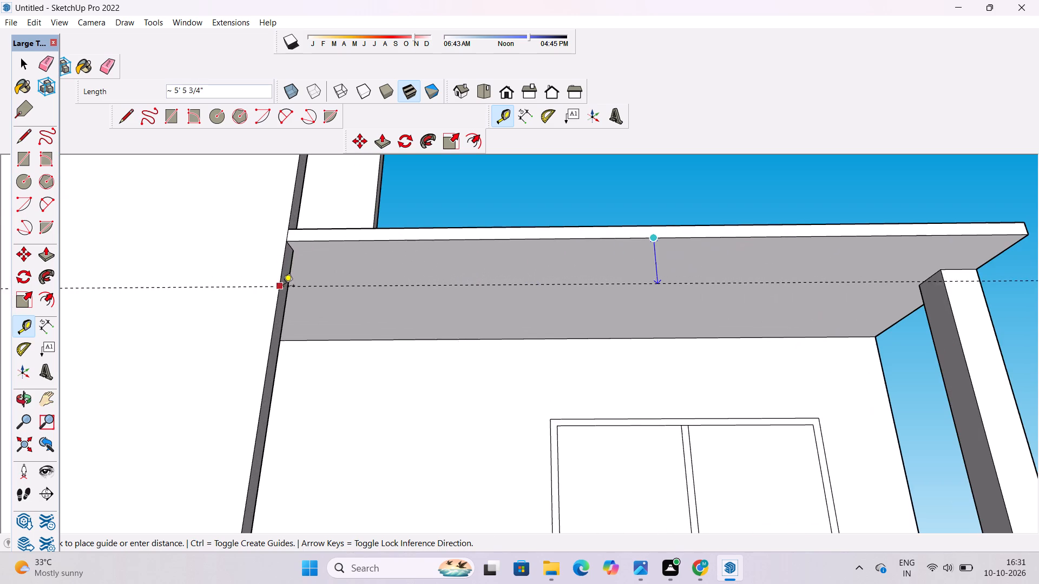
click(299, 253)
Examine the whole building front with the guide under the lower roof slab.
scroll(334, 223, down, 10)
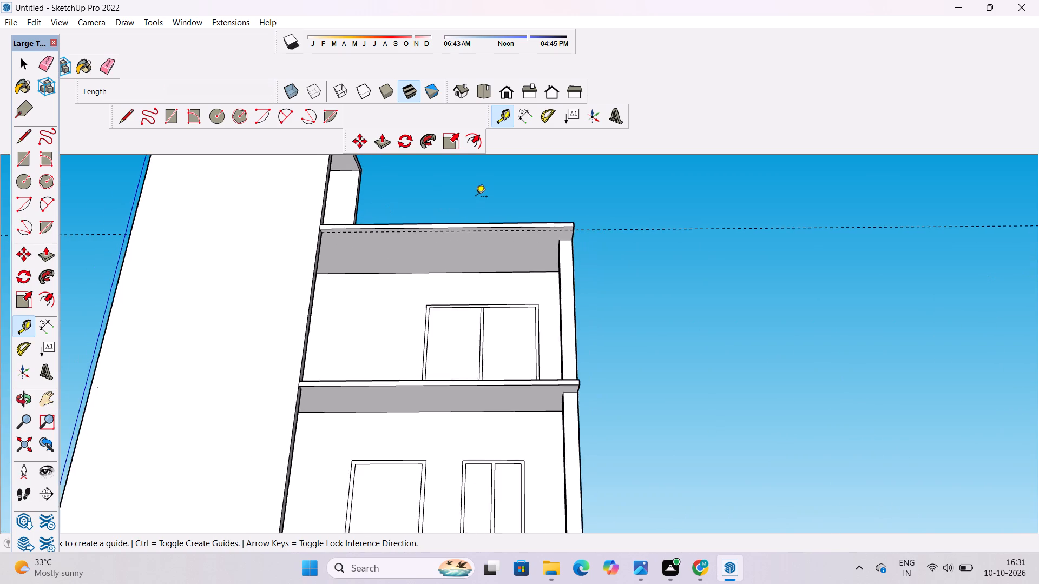
scroll(476, 197, down, 2)
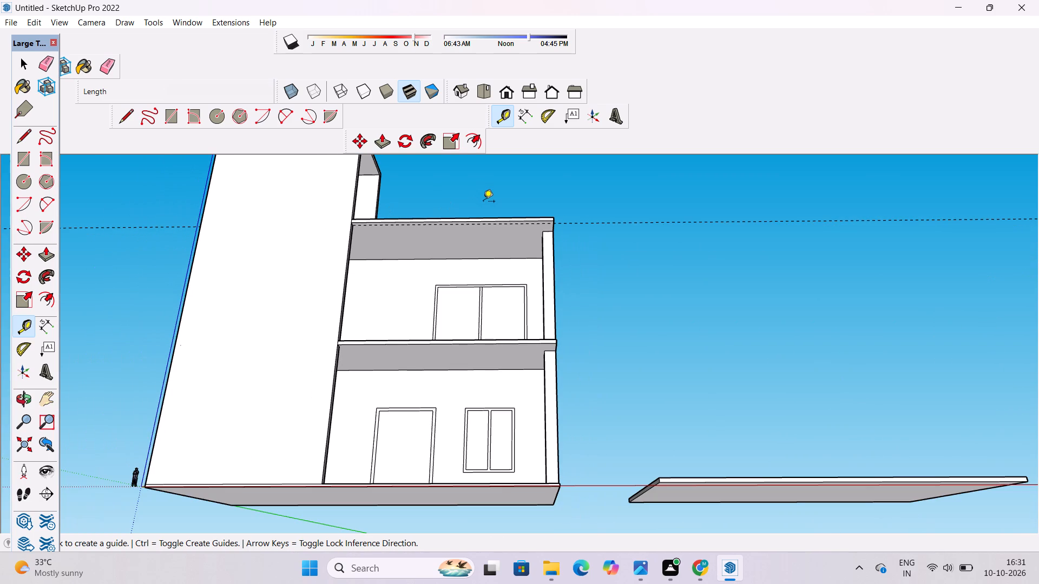
scroll(481, 213, down, 3)
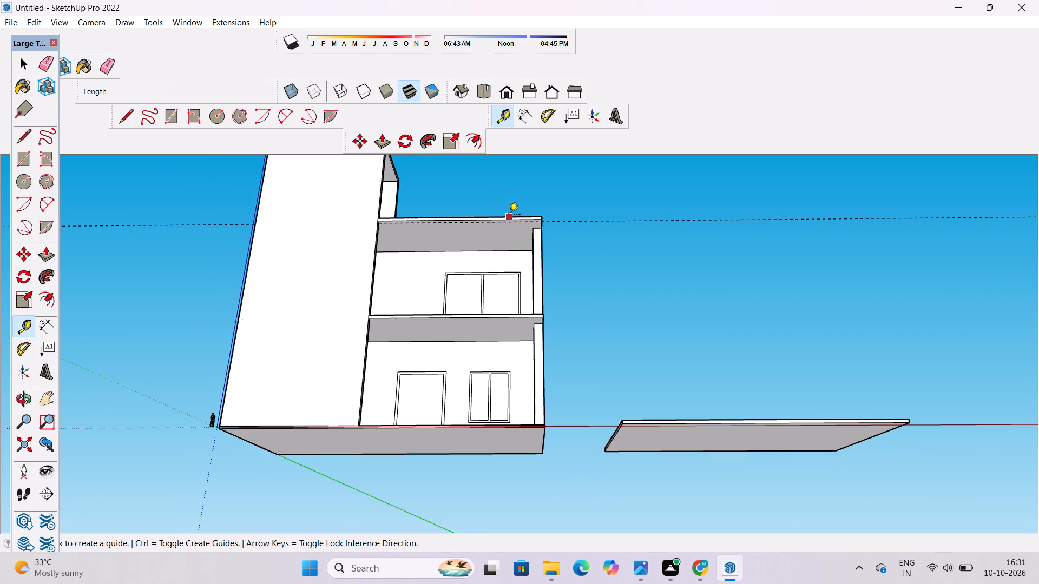
scroll(509, 215, down, 2)
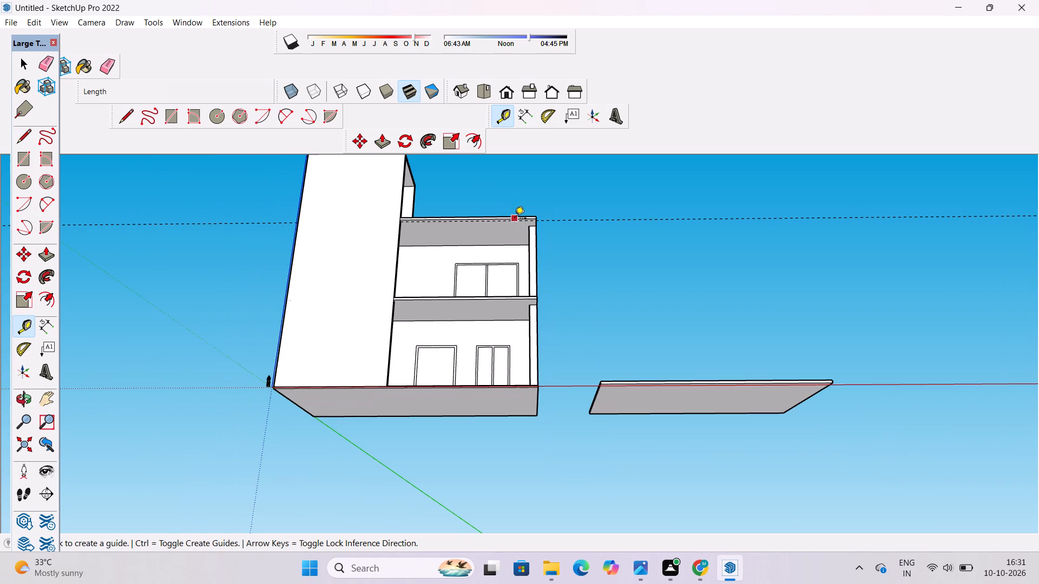
scroll(515, 219, down, 4)
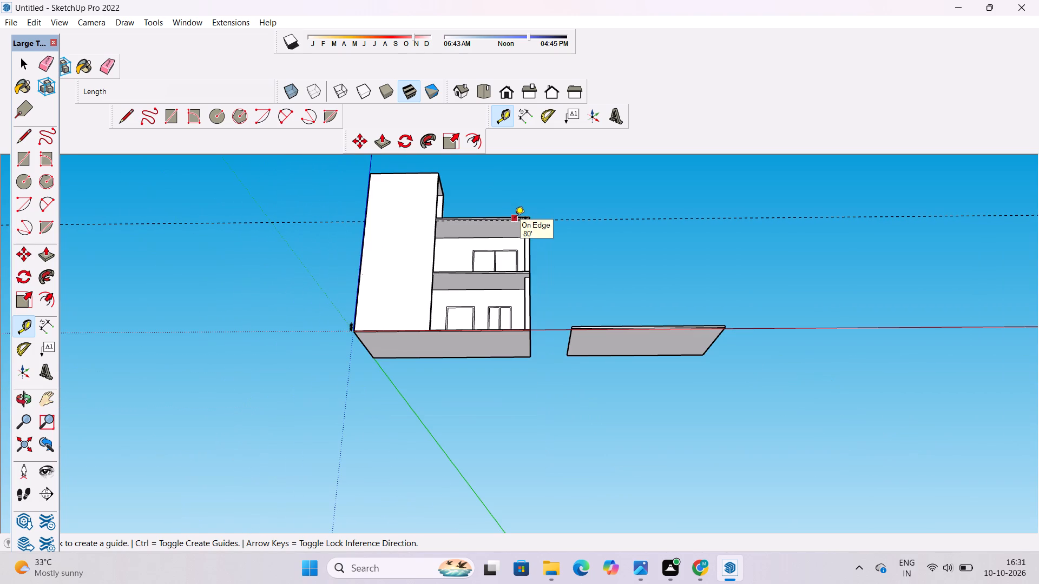
scroll(530, 258, up, 2)
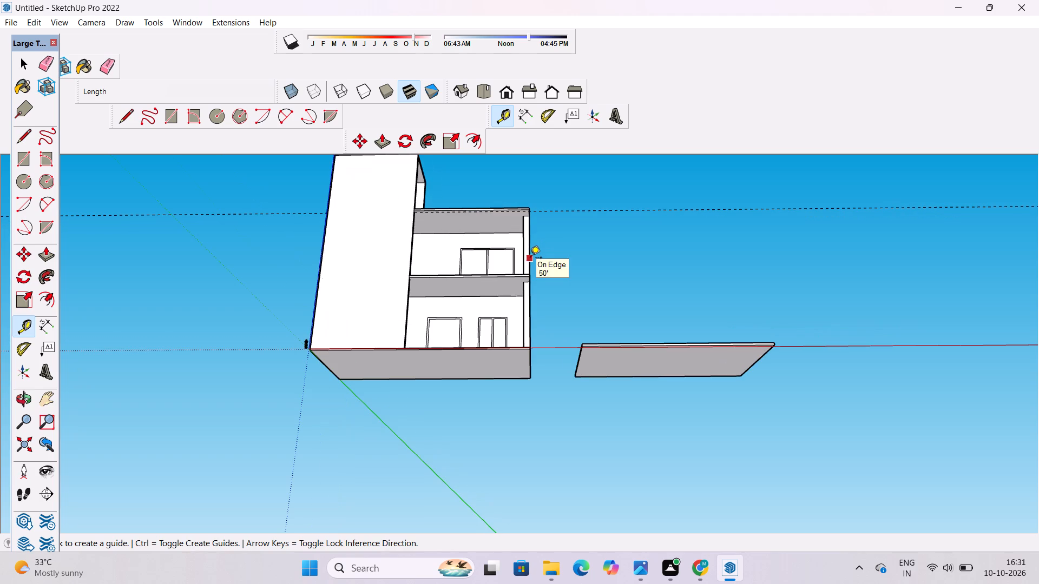
Draw an 80' line along the guide under the lower roof slab, from the tower wall to the slab's outer side edge.
key(o)
scroll(495, 257, up, 1)
shift+drag(495, 257, 496, 316)
scroll(464, 287, up, 8)
shift+drag(465, 276, 463, 298)
scroll(475, 295, up, 3)
shift+drag(476, 295, 459, 306)
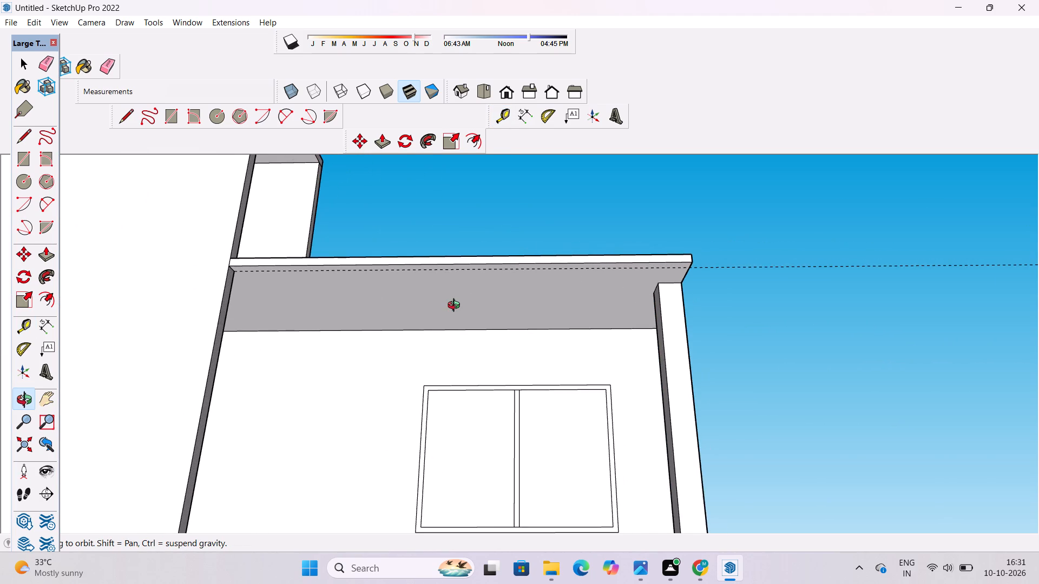
shift+drag(465, 300, 437, 319)
drag(437, 319, 446, 324)
key(l)
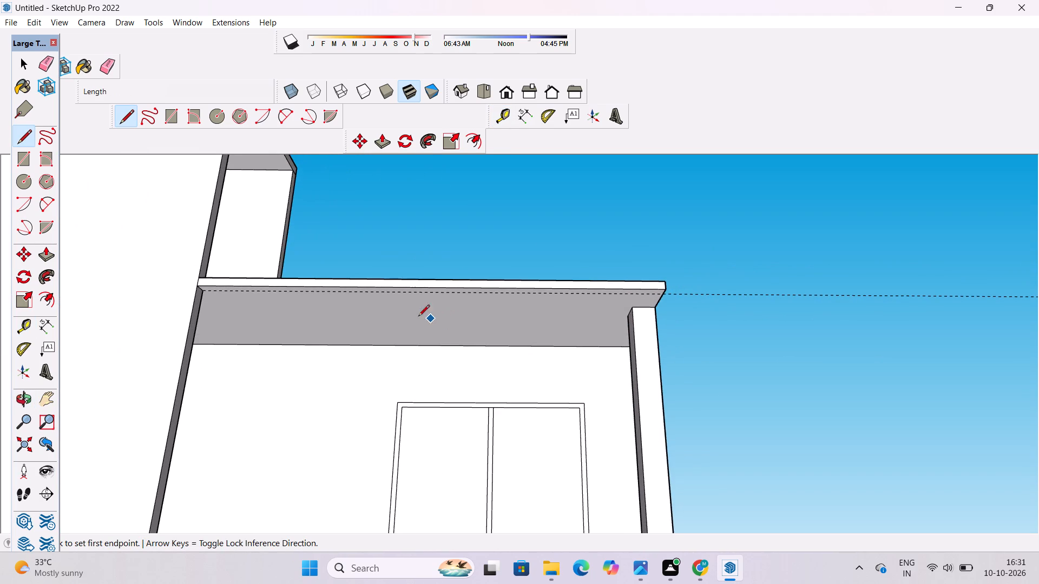
scroll(194, 302, up, 10)
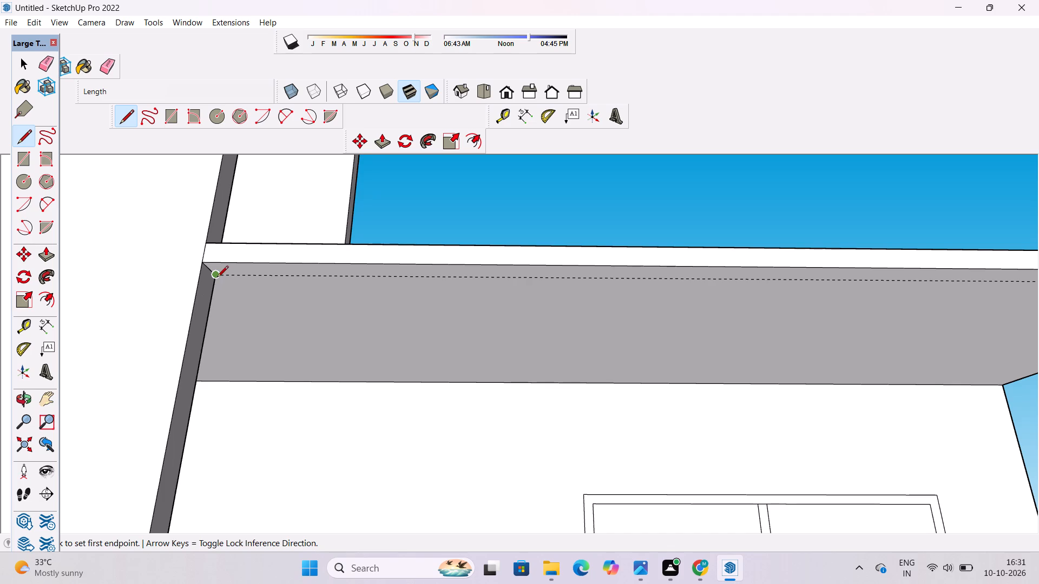
click(217, 277)
scroll(358, 267, down, 8)
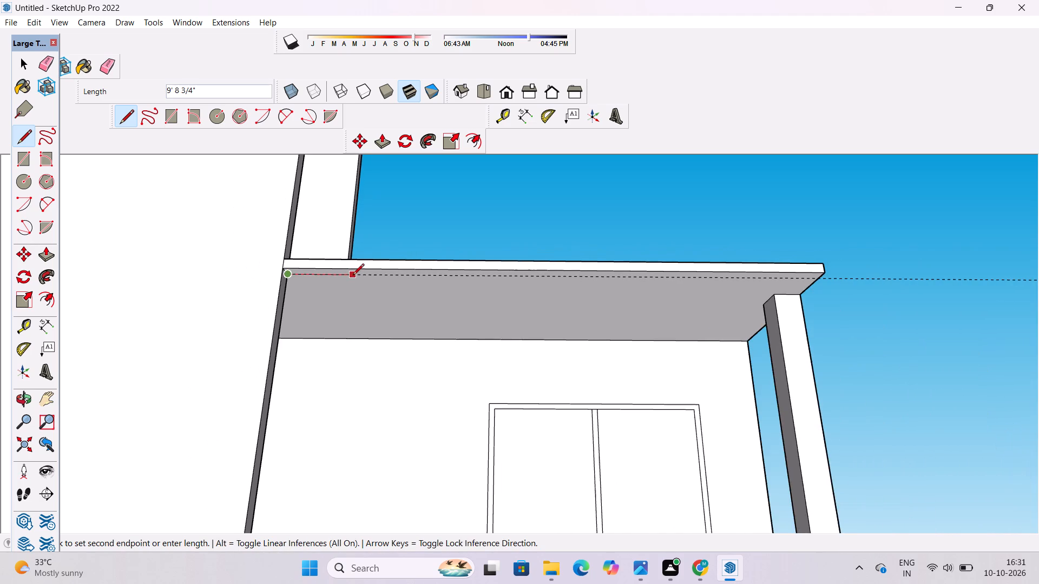
scroll(353, 278, down, 2)
scroll(753, 292, up, 4)
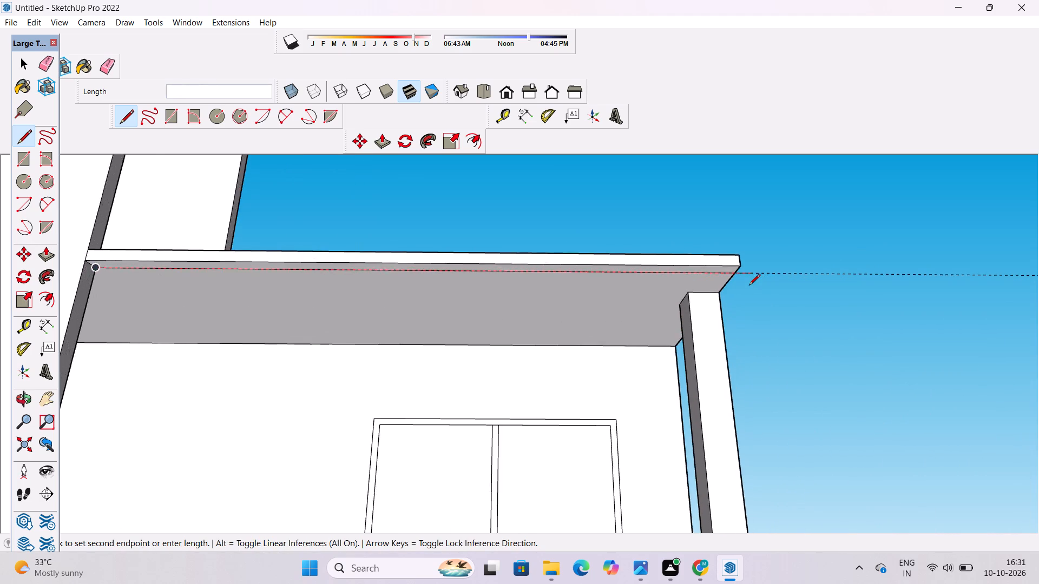
scroll(749, 286, up, 3)
click(721, 263)
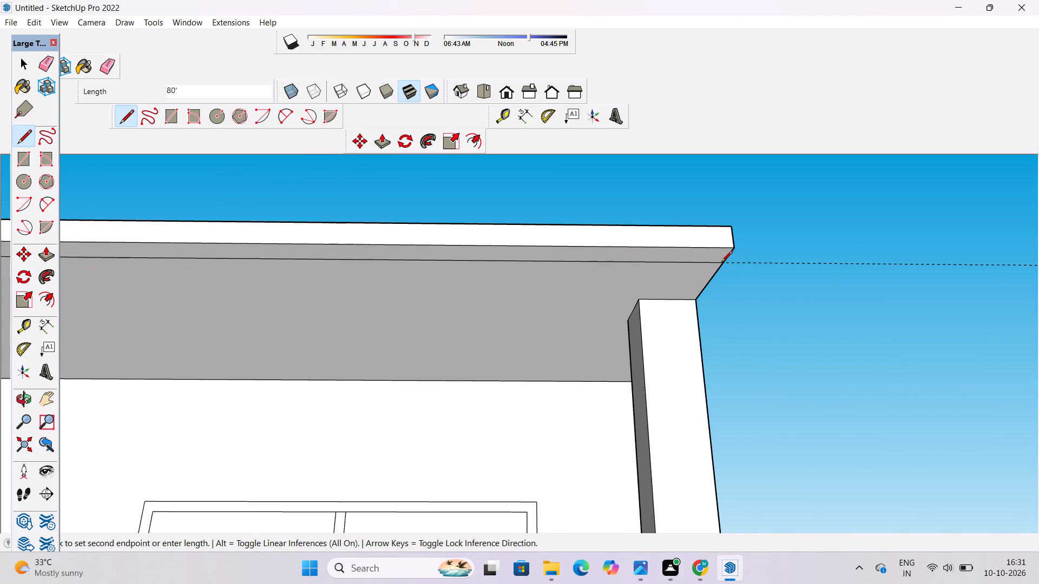
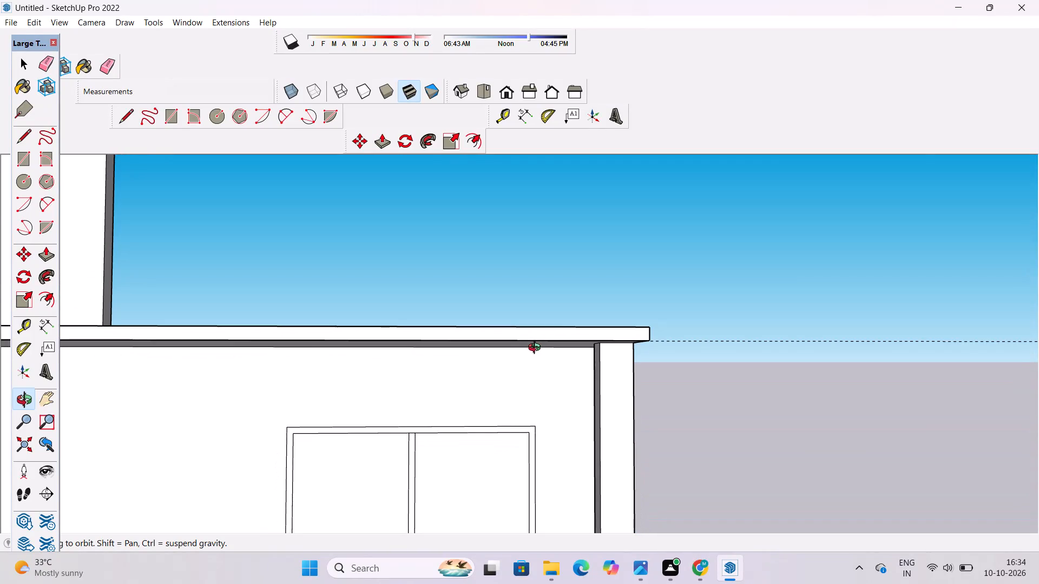
Erase the guide line extending past the end of the upper roof slab.
drag(537, 362, 594, 309)
shift+drag(608, 342, 616, 271)
scroll(610, 265, down, 5)
shift+drag(567, 274, 751, 273)
drag(751, 273, 649, 275)
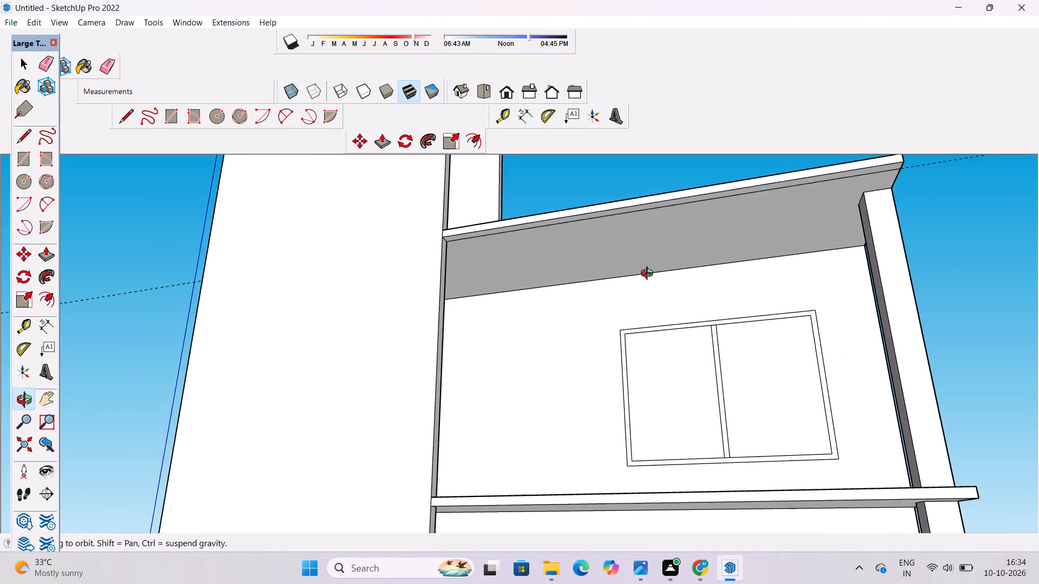
scroll(638, 273, up, 2)
shift+drag(634, 269, 546, 269)
scroll(542, 262, down, 6)
drag(548, 262, 617, 281)
scroll(619, 281, up, 2)
shift+drag(619, 280, 601, 281)
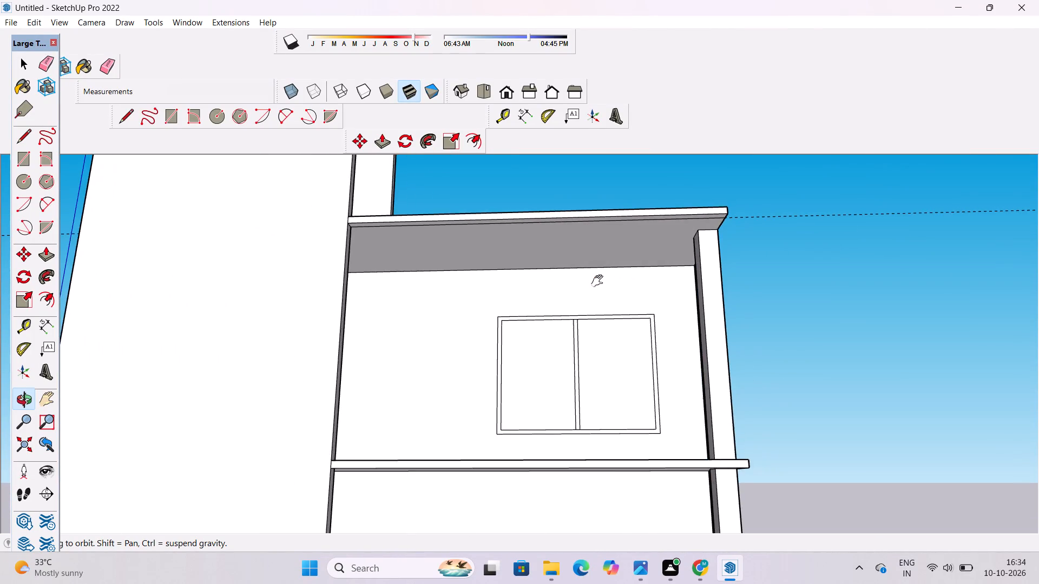
drag(600, 281, 607, 293)
scroll(608, 294, down, 4)
shift+drag(616, 290, 560, 282)
drag(559, 282, 567, 295)
key(e)
click(678, 244)
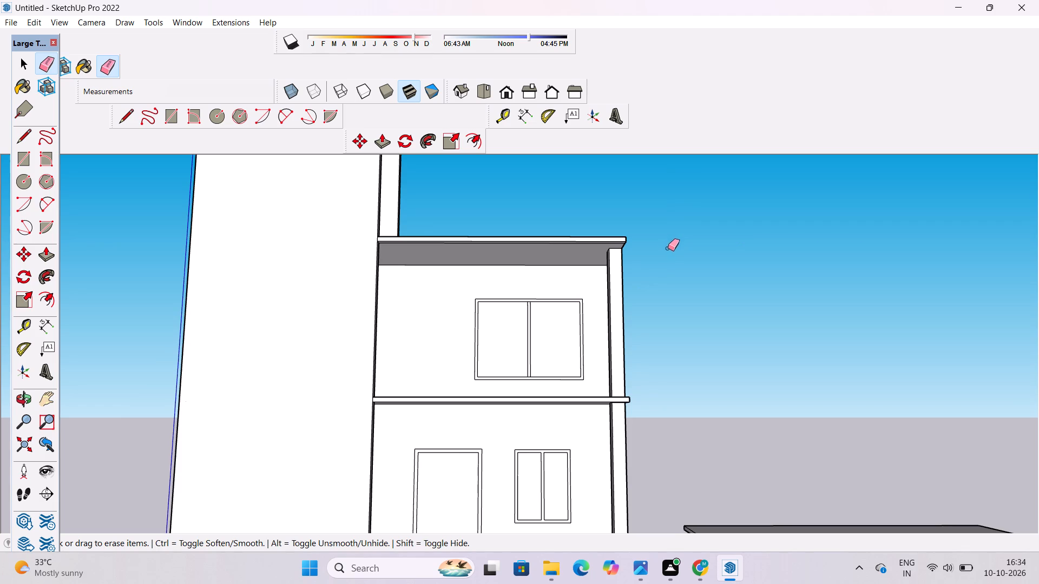
Push/pull the narrow strip under the upper roof slab's front edge downward by about 9 1/2".
key(o)
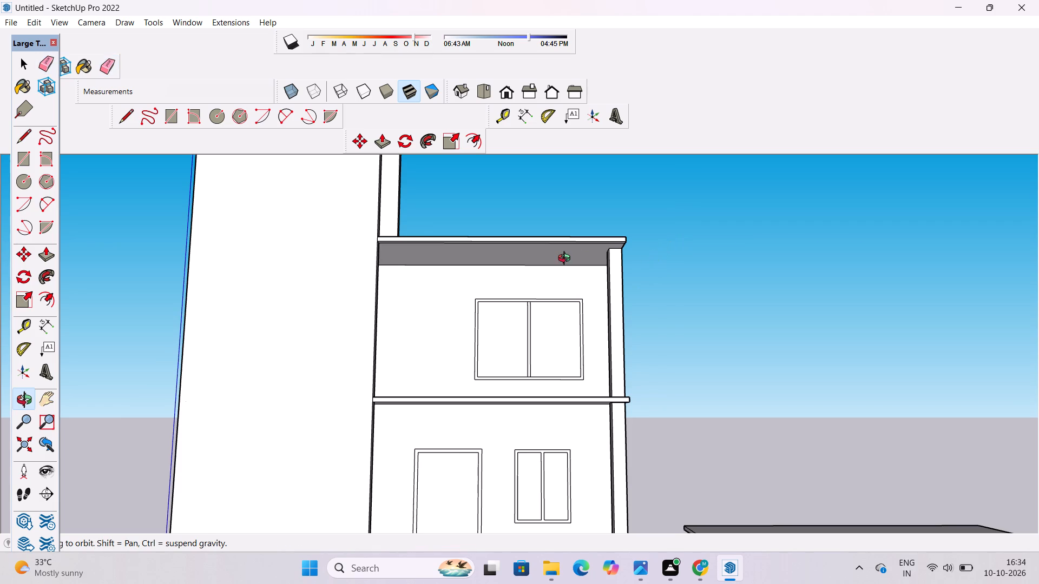
scroll(565, 260, up, 5)
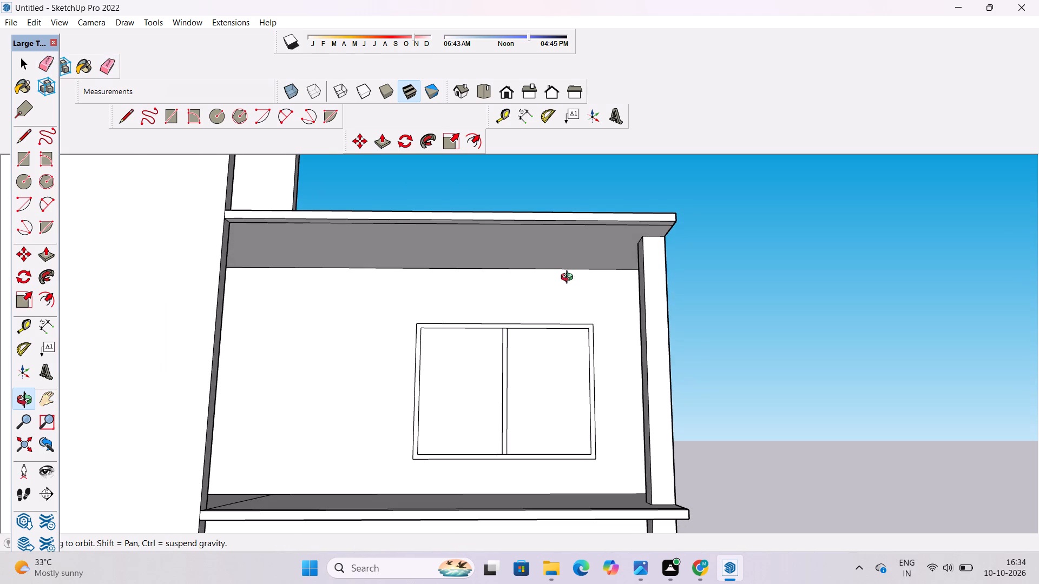
scroll(576, 255, up, 2)
shift+drag(577, 251, 590, 281)
drag(590, 282, 589, 265)
scroll(589, 264, down, 2)
shift+drag(585, 272, 588, 262)
shift+drag(588, 262, 589, 291)
key(p)
scroll(603, 253, up, 6)
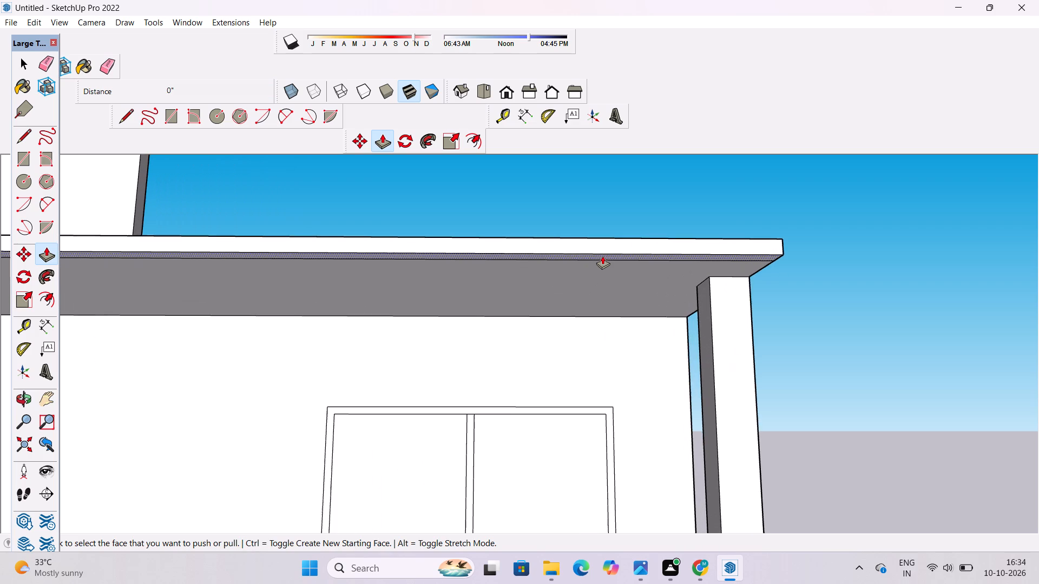
click(602, 256)
scroll(600, 245, down, 3)
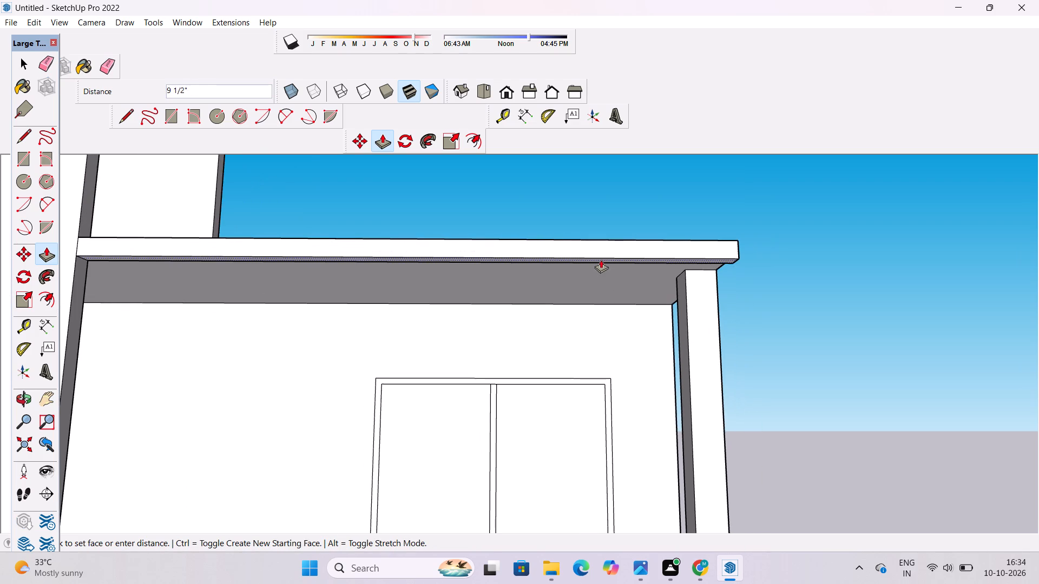
scroll(601, 264, down, 1)
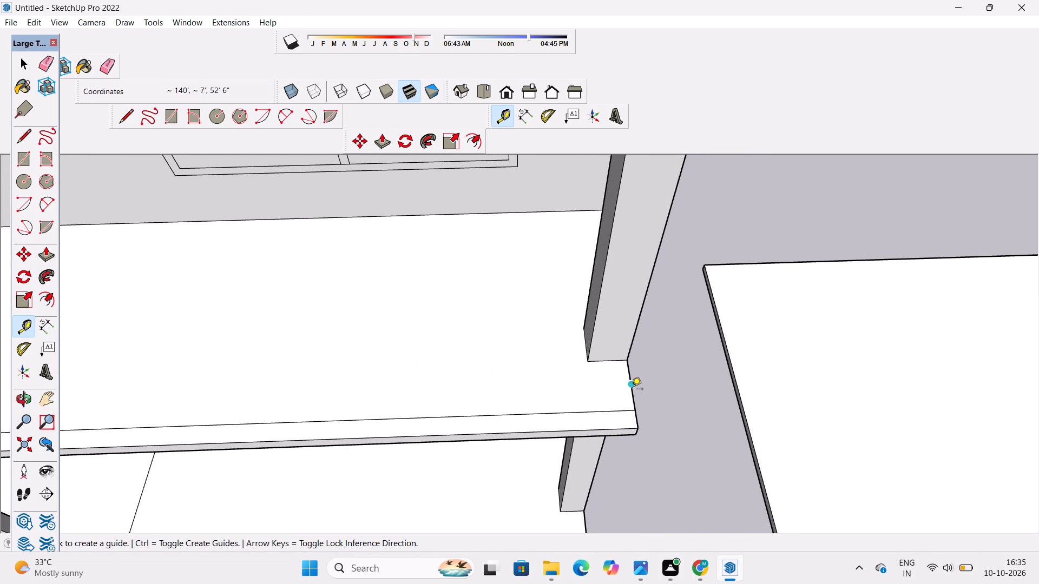
Place a guide parallel to the middle slab's side edge, about 2' 1 7/16" in, through the midpoint of the column's front edge.
click(631, 389)
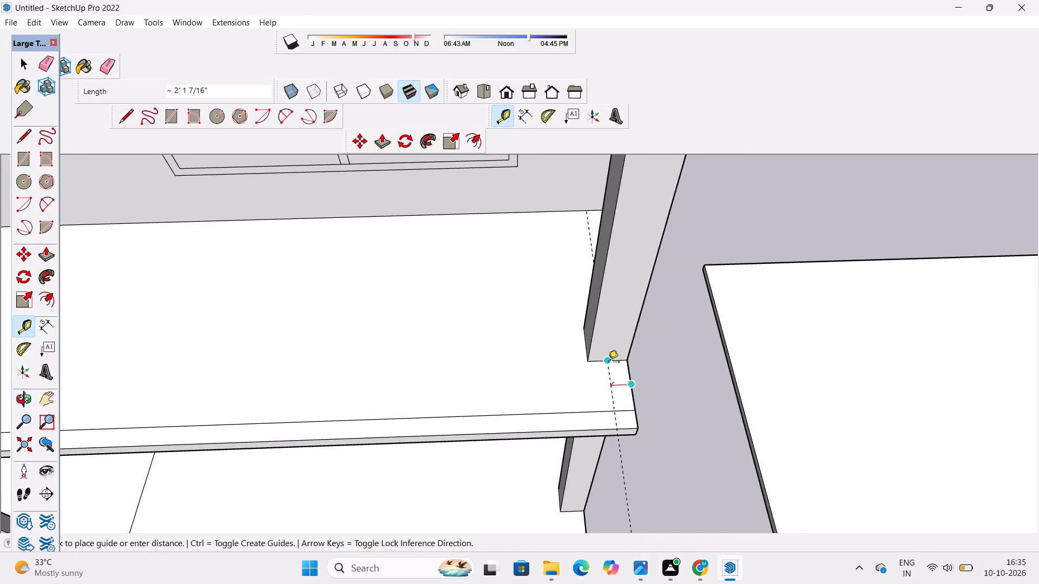
scroll(608, 363, up, 2)
click(608, 361)
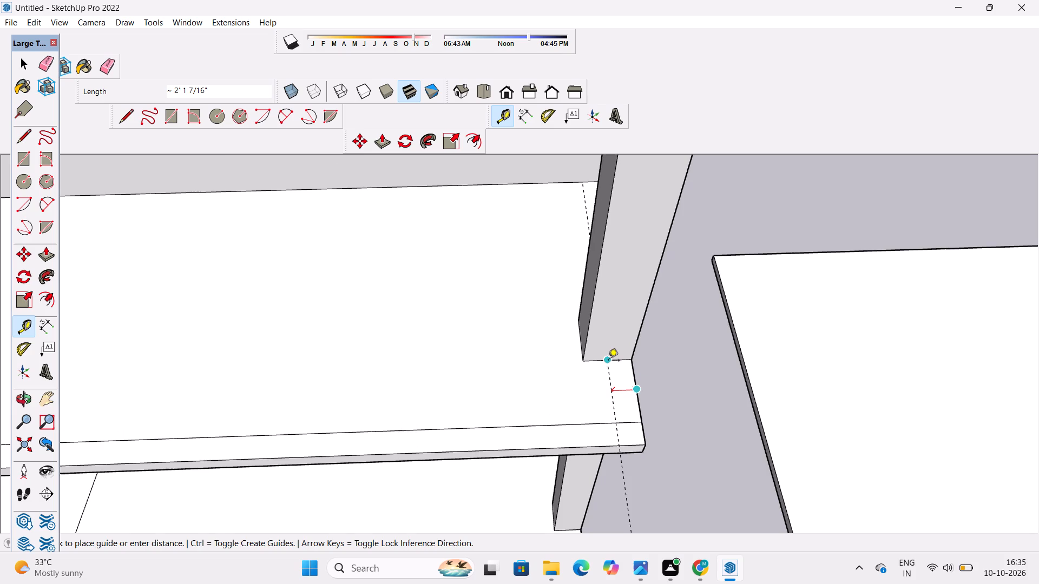
Draw a 6' line along the guide from the slab's front inset line to the column's base.
key(l)
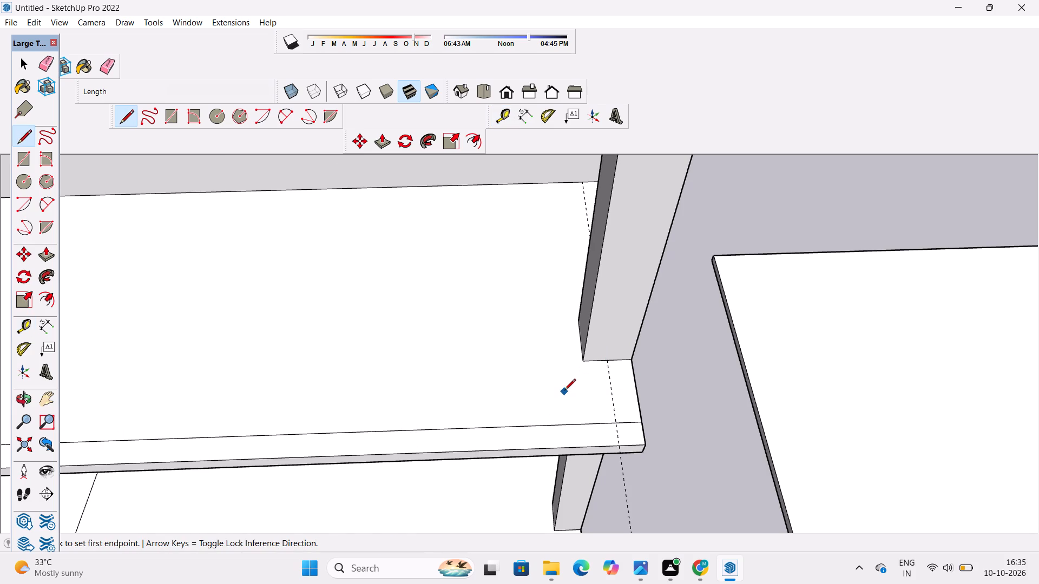
scroll(600, 416, up, 4)
click(622, 426)
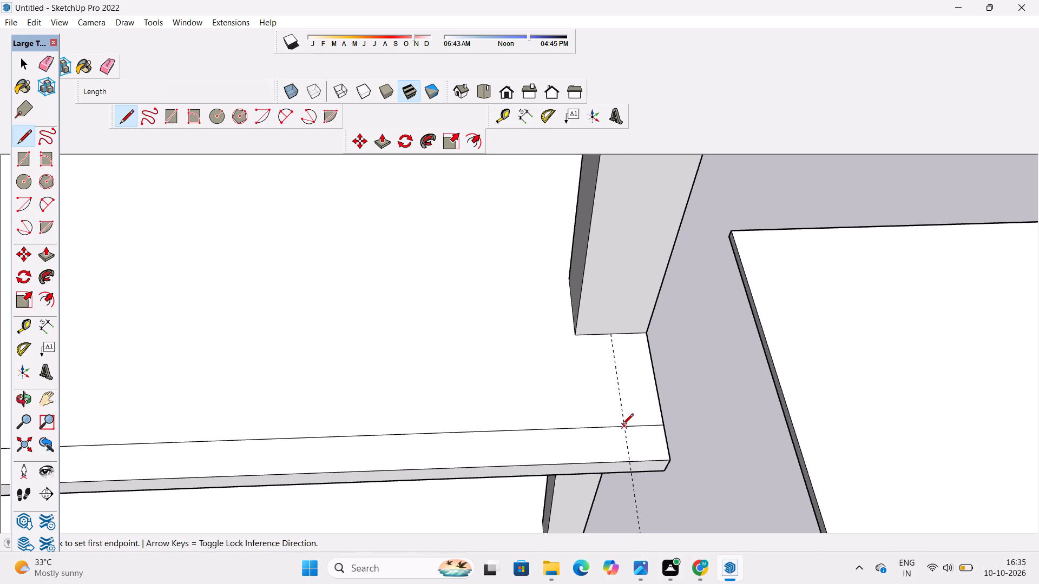
click(614, 335)
Continue the inset line behind the column with an 18' 3 3/16" line along the guide to the back wall.
key(o)
scroll(619, 331, down, 3)
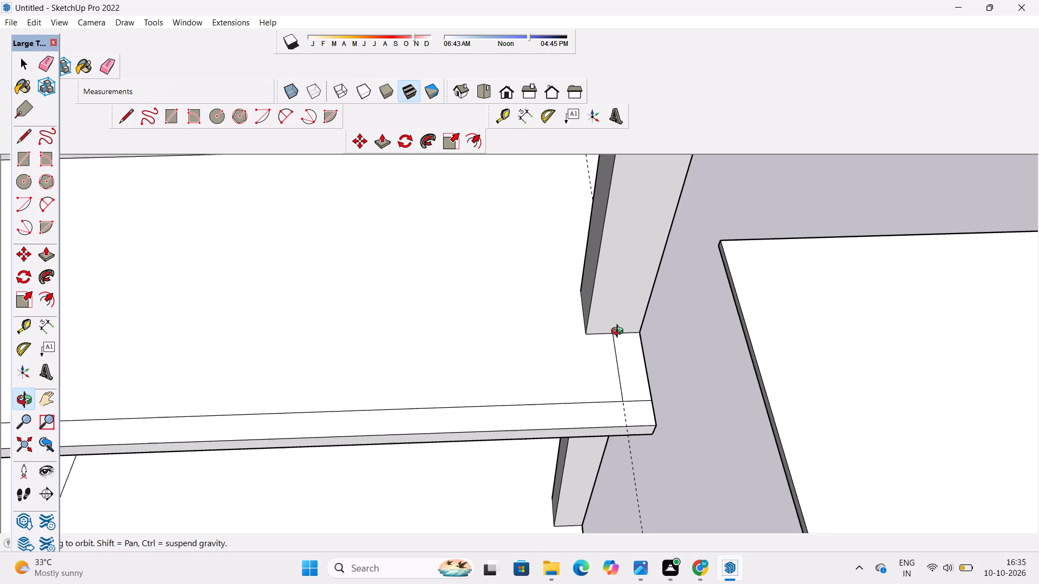
drag(729, 355, 305, 383)
shift+drag(442, 387, 346, 401)
drag(351, 403, 393, 397)
click(393, 397)
click(396, 402)
key(l)
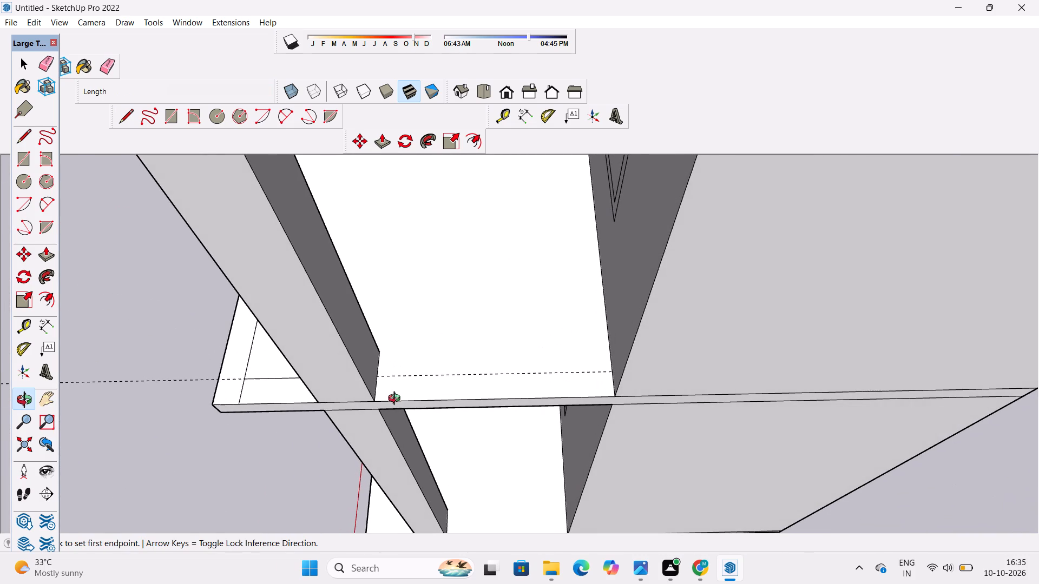
scroll(382, 361, up, 5)
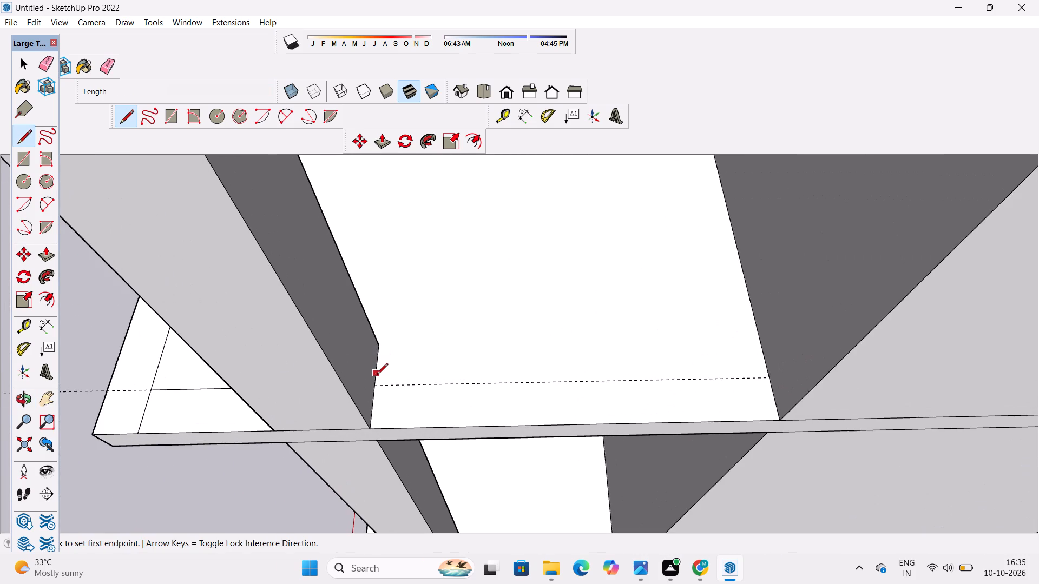
click(375, 382)
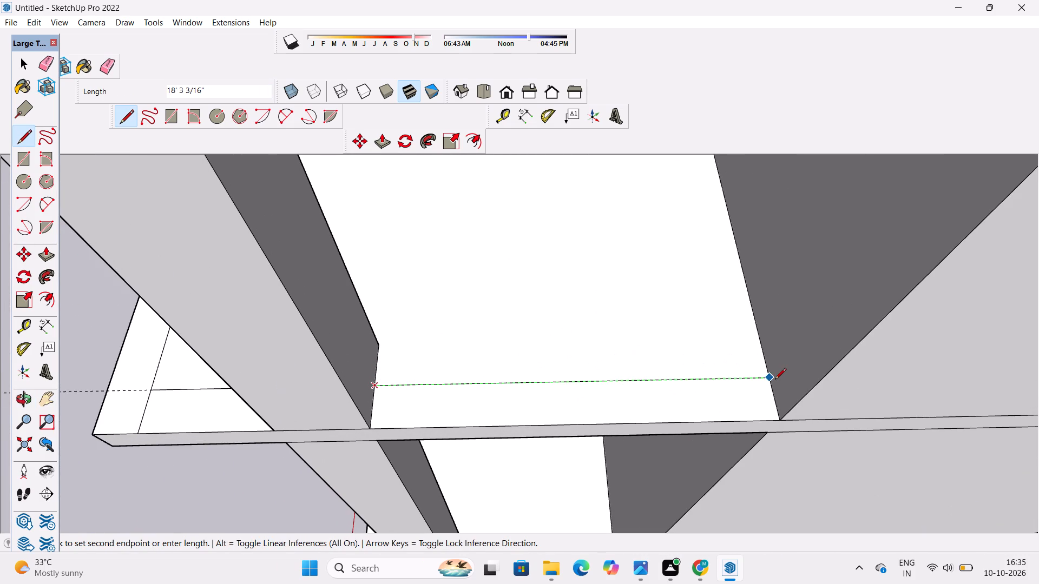
click(768, 380)
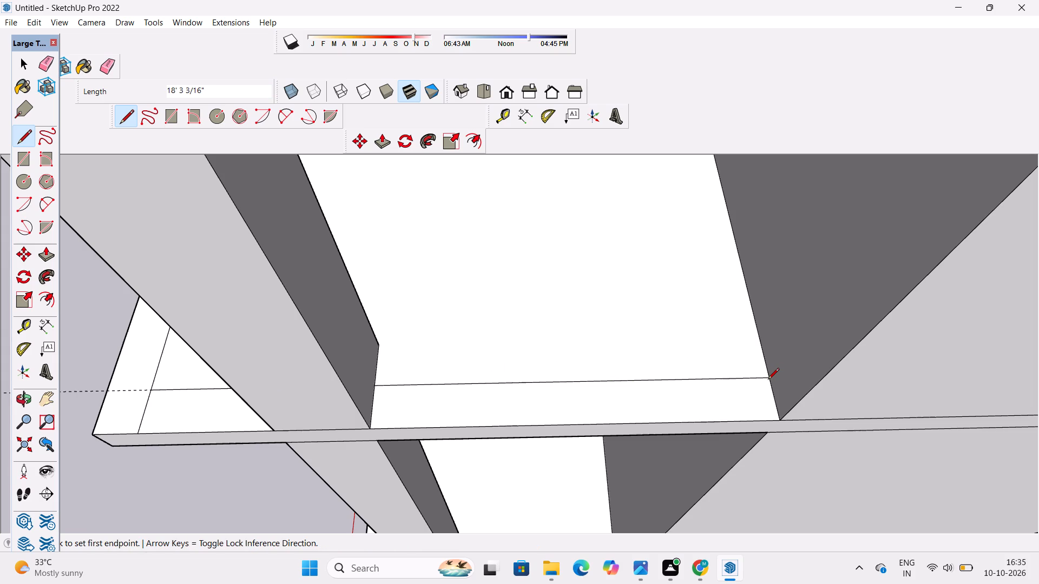
Erase the guide and the short front-line segment between the side inset line and the slab's outer edge.
scroll(768, 380, up, 4)
scroll(768, 380, down, 1)
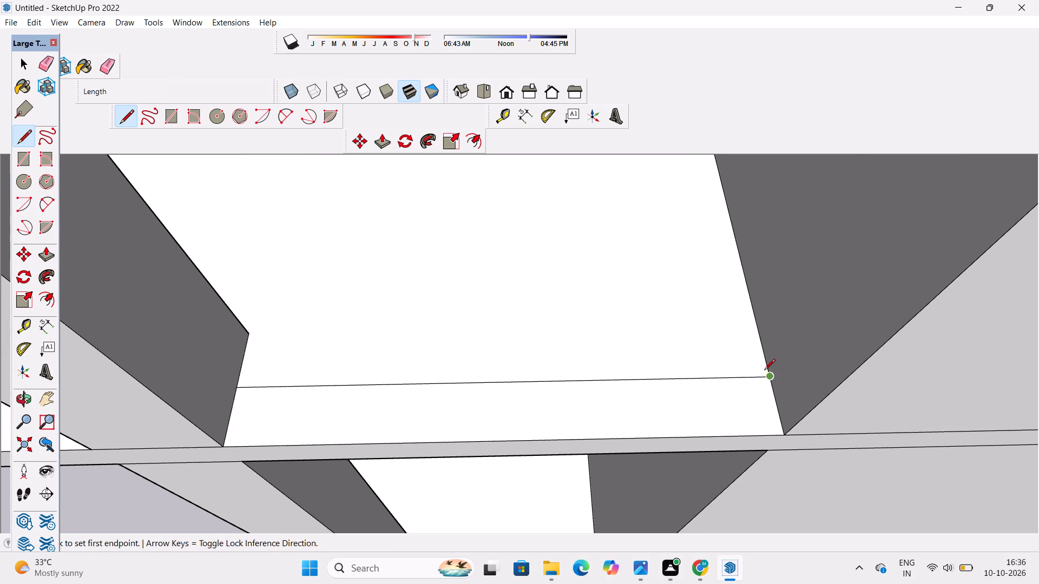
scroll(764, 367, down, 3)
key(space)
text(o)
scroll(422, 321, down, 4)
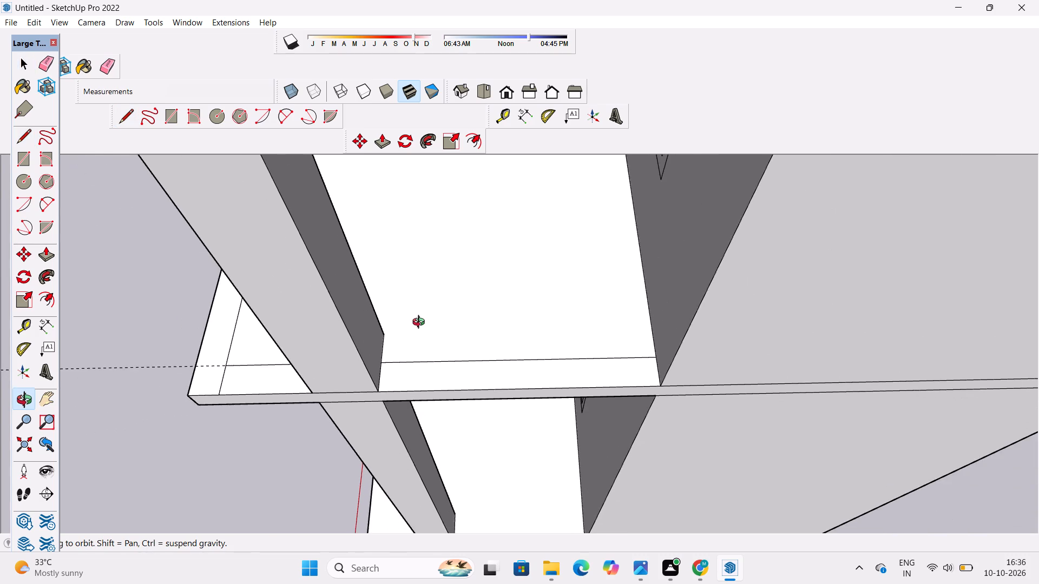
drag(315, 379, 631, 326)
scroll(663, 281, down, 7)
shift+drag(535, 380, 542, 322)
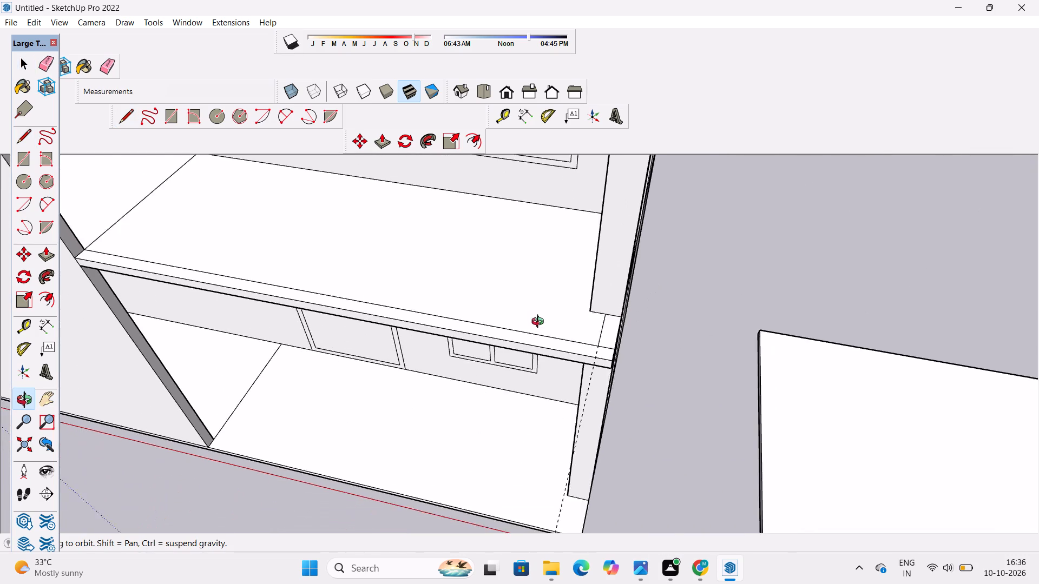
drag(532, 336, 620, 387)
drag(625, 393, 616, 328)
drag(625, 333, 672, 362)
shift+drag(675, 370, 656, 316)
scroll(656, 316, up, 2)
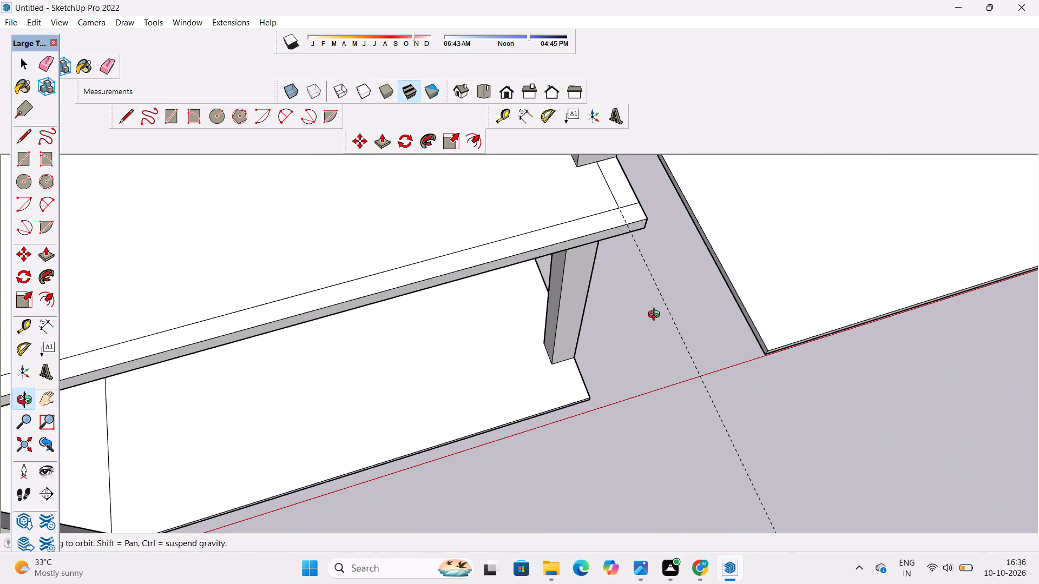
scroll(656, 316, up, 1)
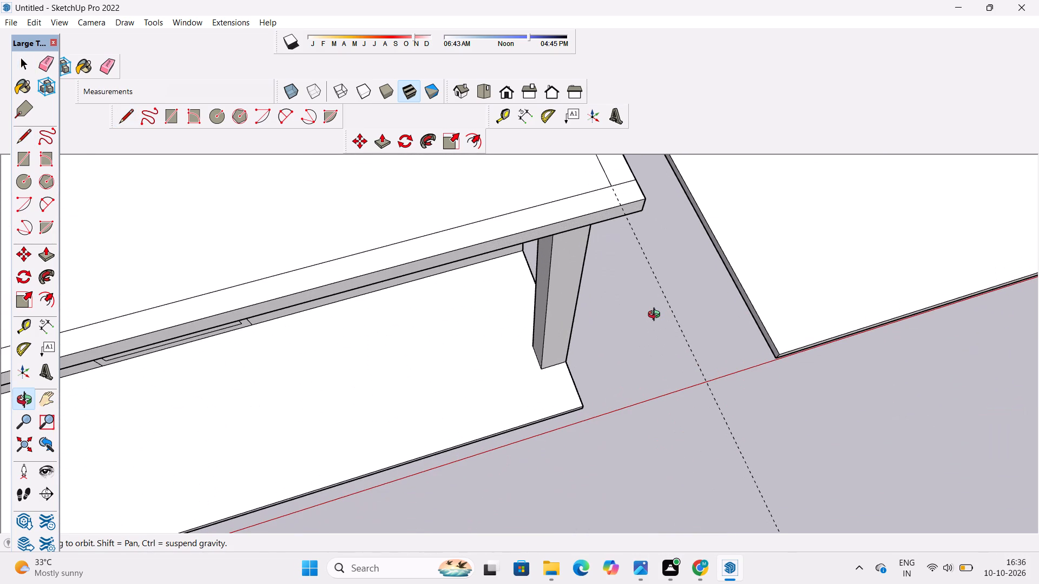
scroll(656, 316, down, 2)
scroll(656, 316, up, 1)
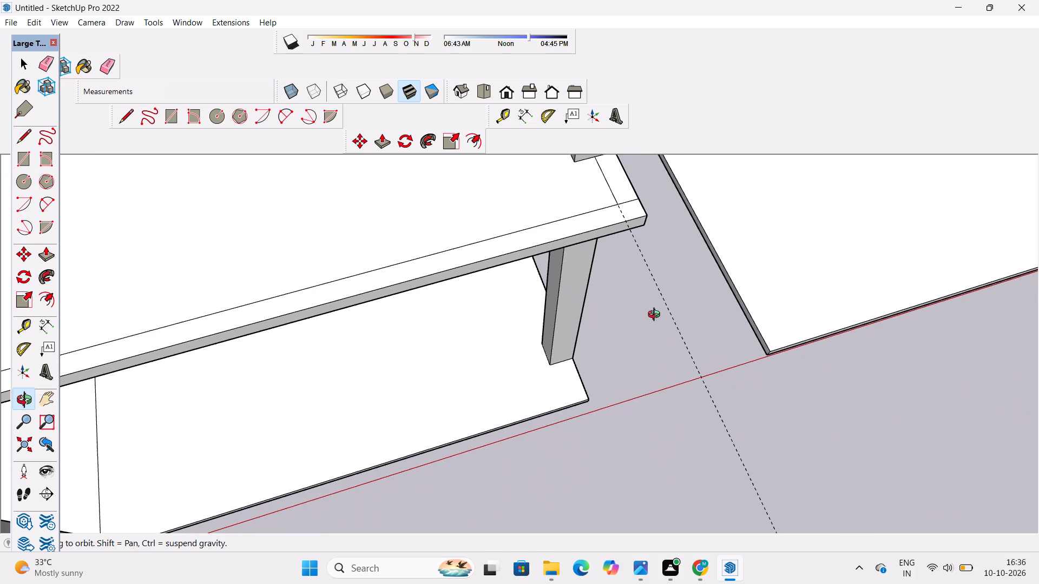
scroll(656, 316, down, 3)
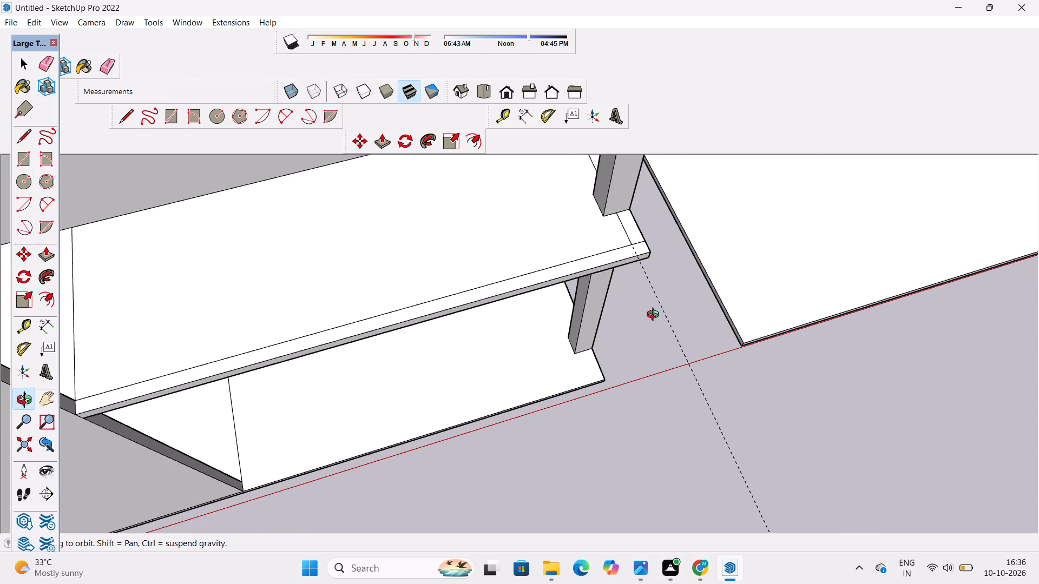
shift+drag(655, 319, 656, 346)
drag(653, 354, 610, 371)
scroll(626, 336, up, 4)
shift+drag(626, 336, 617, 357)
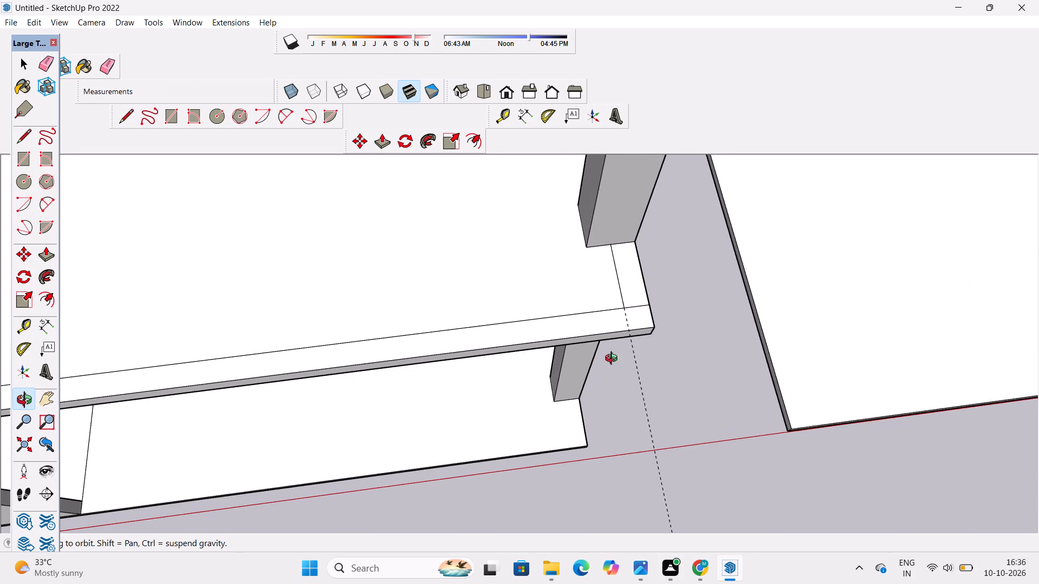
drag(614, 360, 613, 349)
key(e)
scroll(617, 306, up, 4)
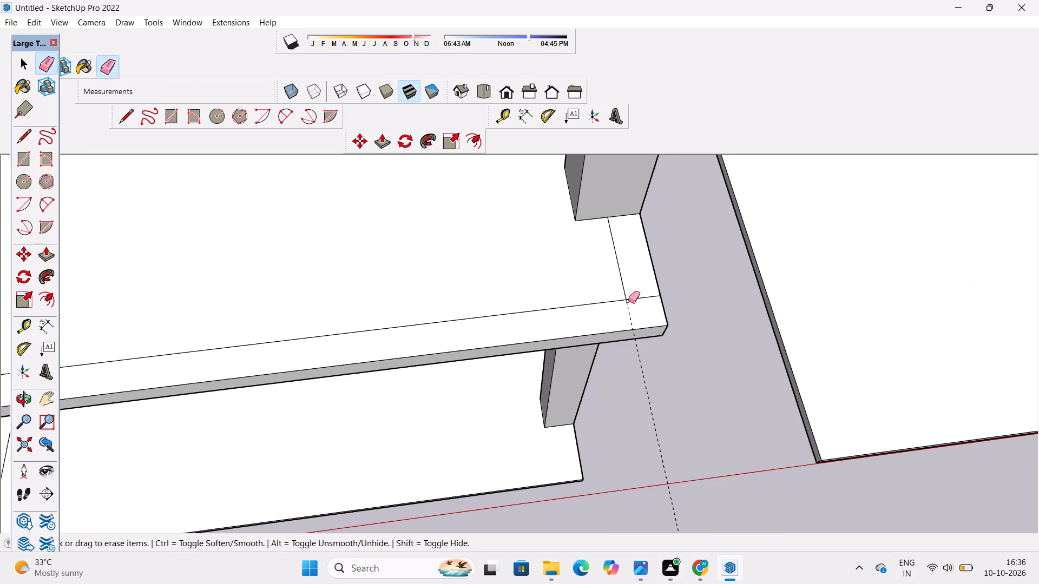
drag(644, 281, 619, 322)
key(space)
Examine the inset border at the middle slab's front corner and around the column.
text(o)
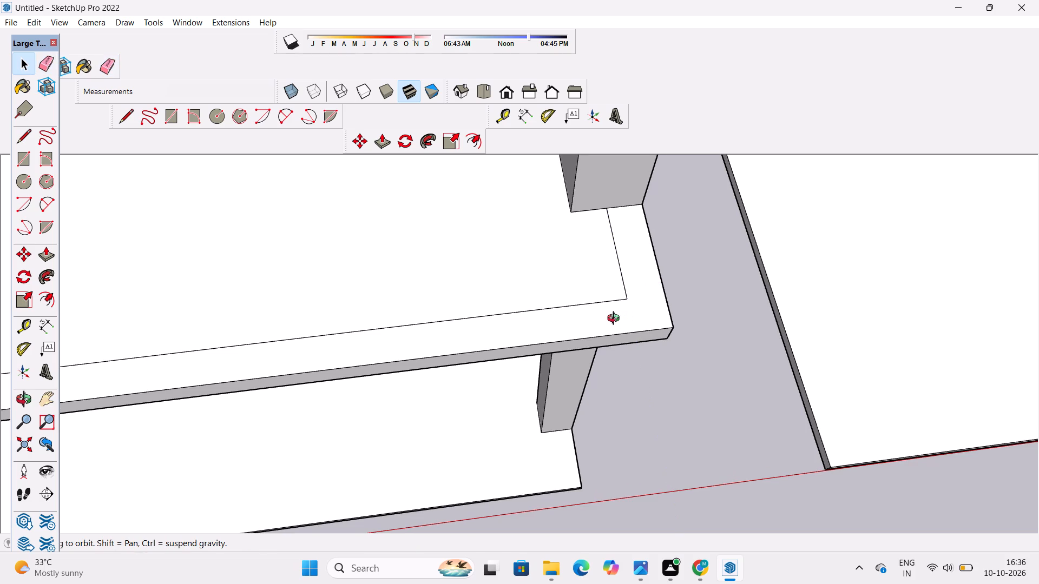
scroll(615, 316, down, 1)
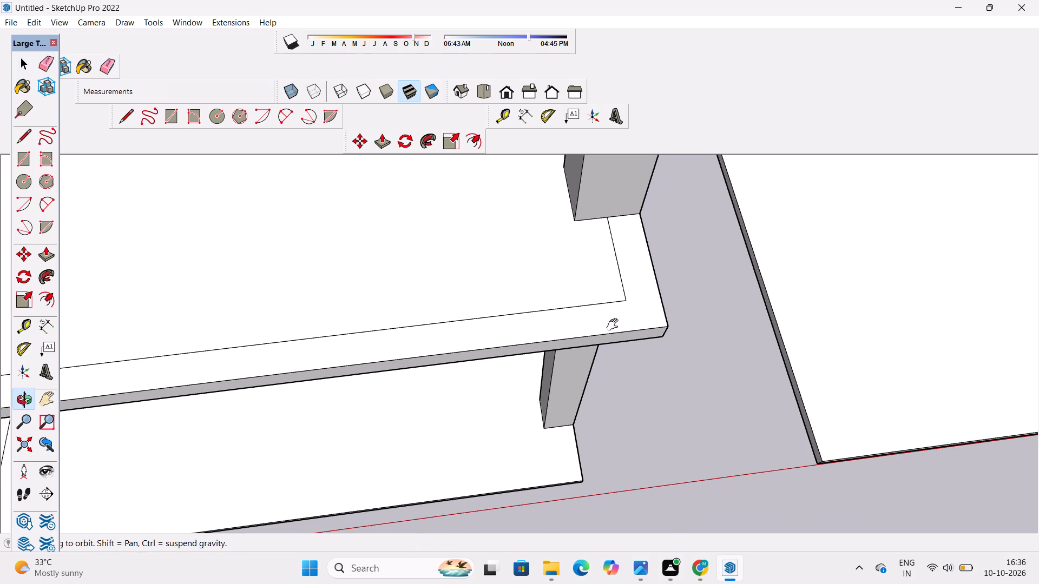
shift+drag(615, 325, 622, 335)
drag(622, 335, 624, 309)
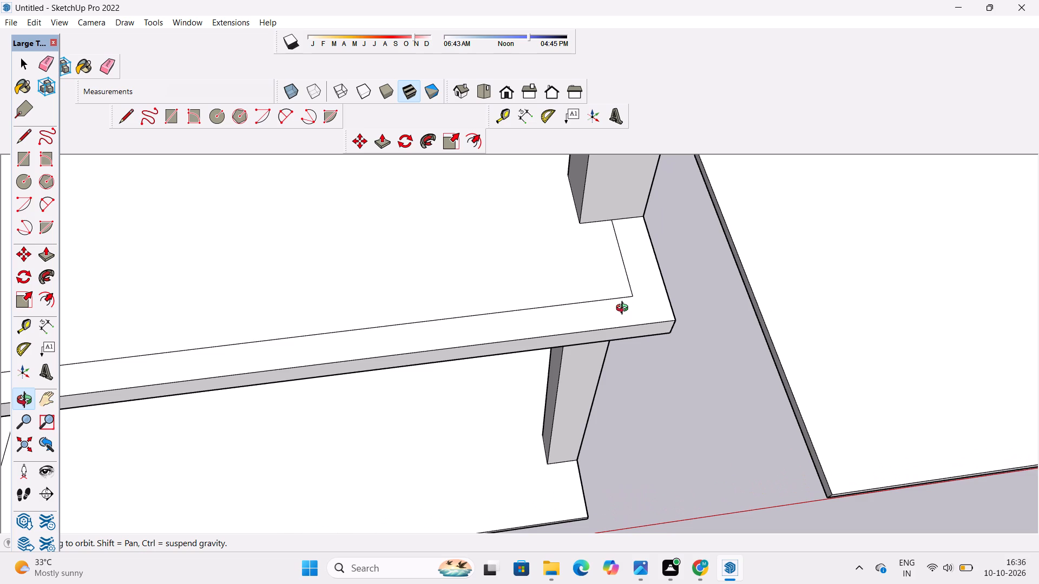
scroll(624, 309, down, 2)
shift+click(624, 309)
drag(621, 325, 621, 300)
scroll(621, 293, down, 3)
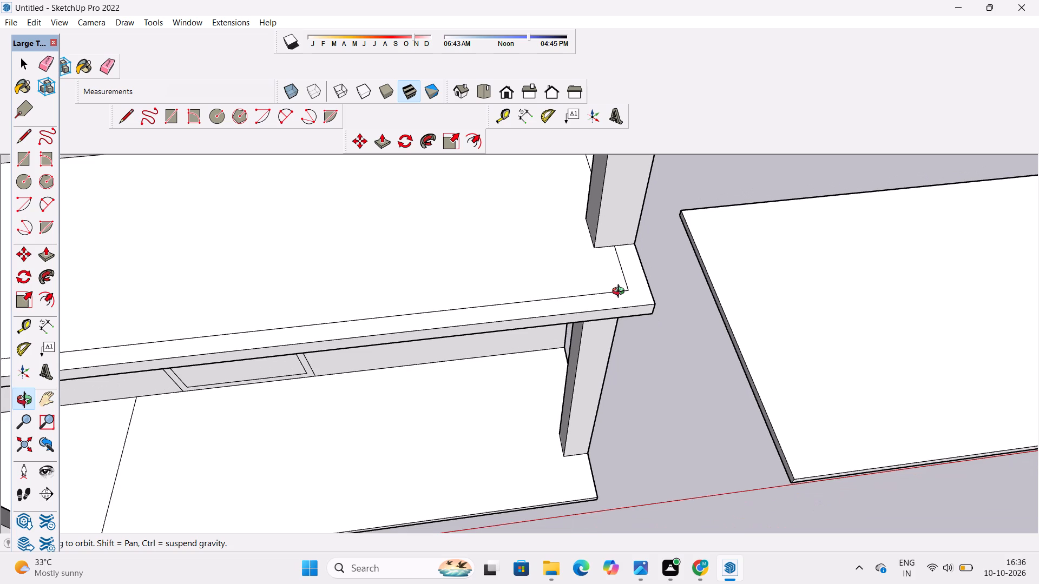
shift+drag(621, 293, 628, 318)
scroll(627, 318, down, 5)
shift+drag(622, 316, 627, 337)
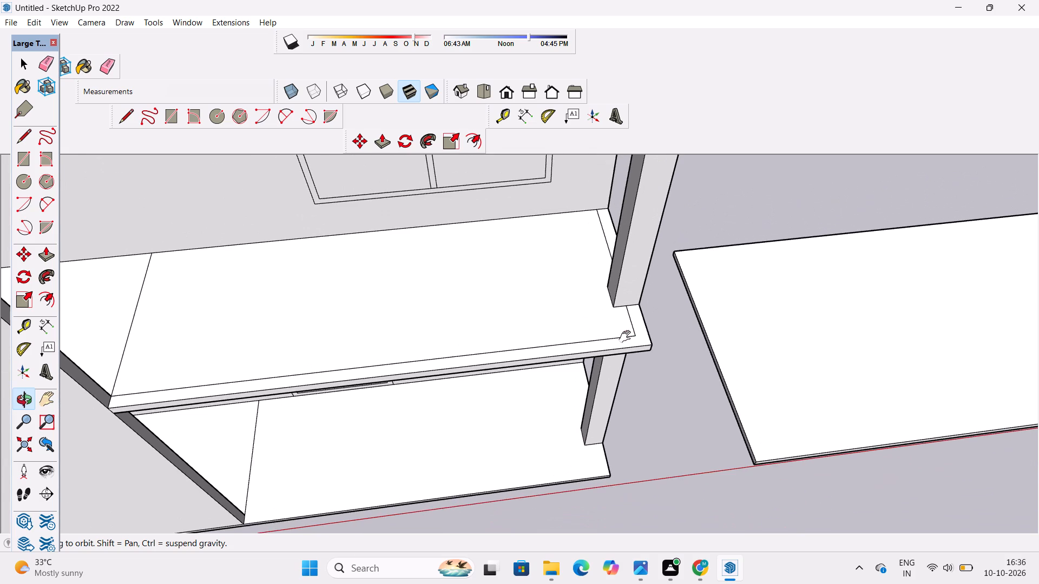
scroll(627, 337, up, 3)
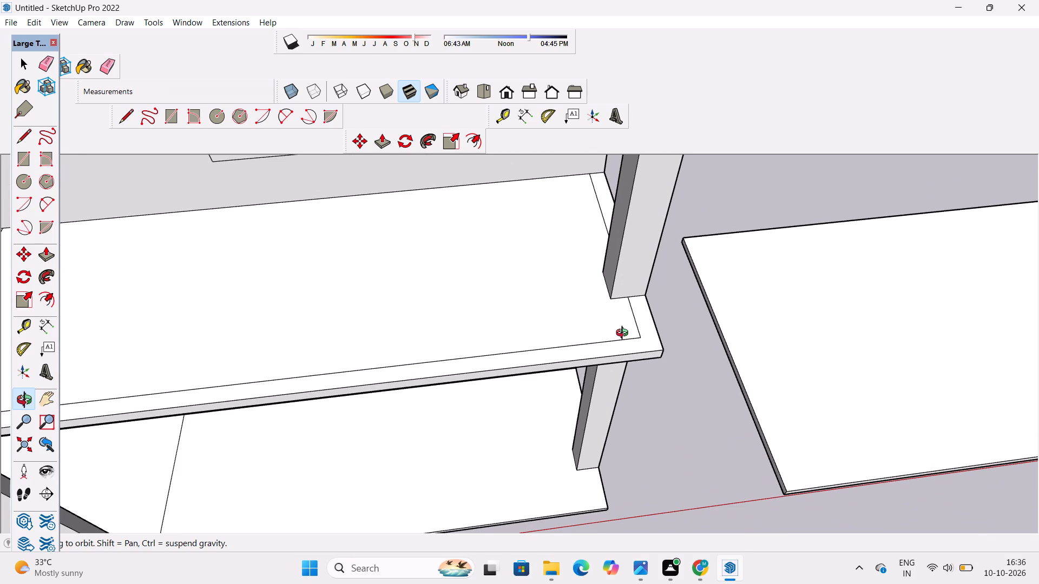
scroll(623, 333, down, 3)
scroll(623, 333, up, 3)
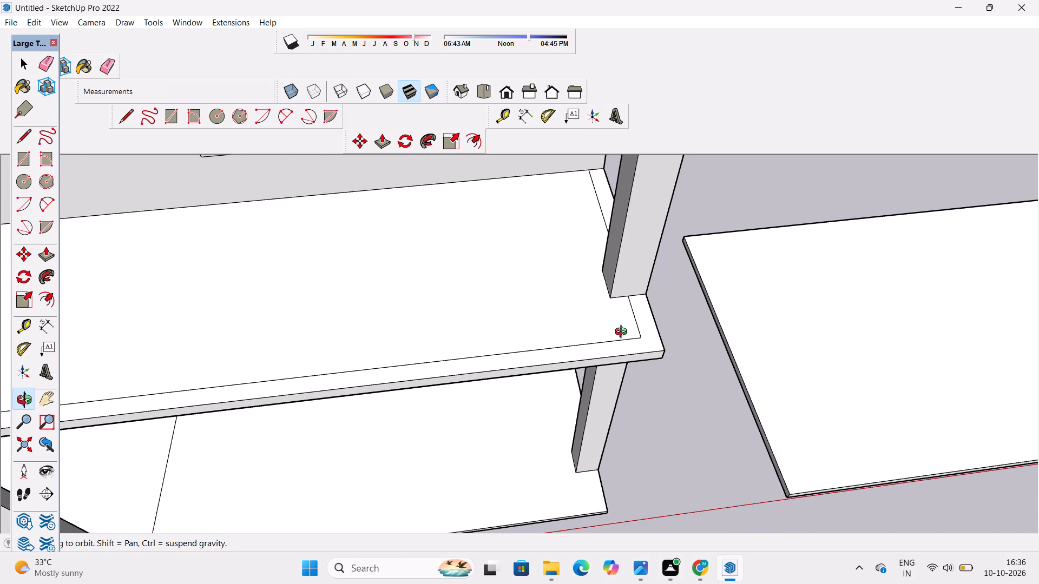
scroll(623, 333, down, 1)
scroll(623, 333, up, 1)
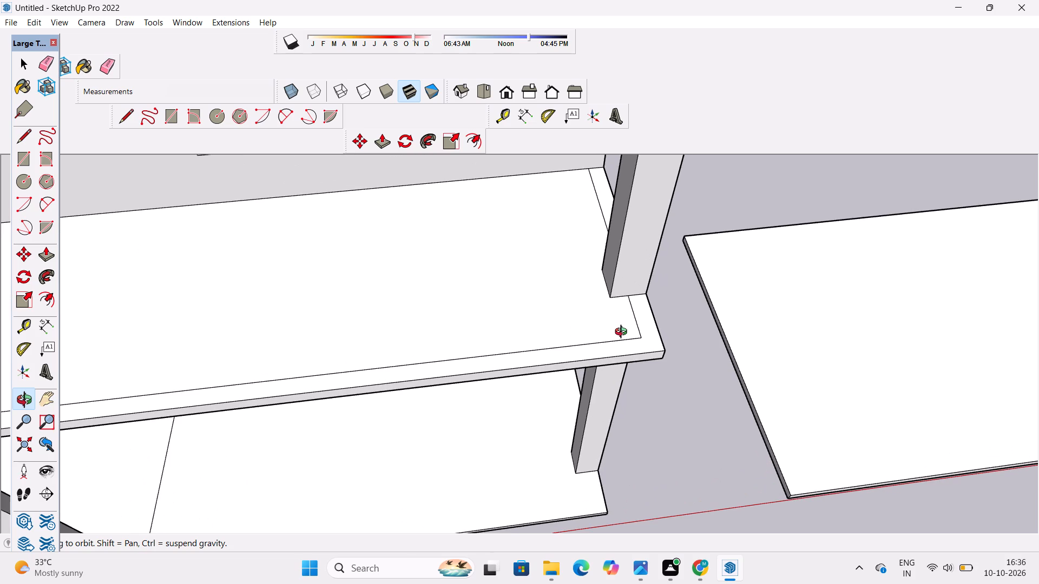
scroll(623, 333, down, 1)
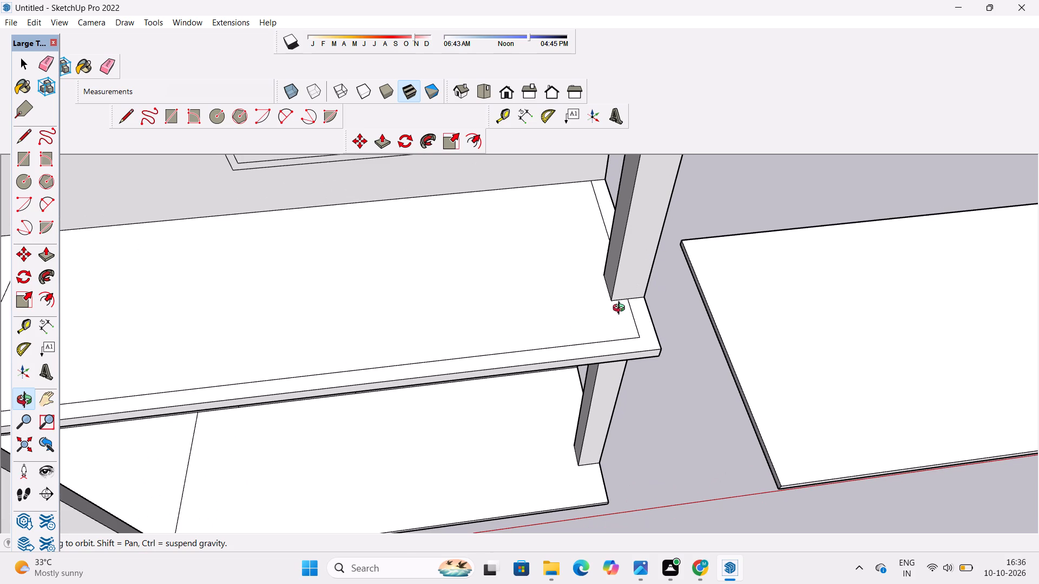
Examine the front edges and inset borders of the stacked slabs, especially the middle balcony slab.
scroll(620, 299, down, 3)
drag(619, 315, 619, 322)
drag(617, 328, 570, 344)
scroll(555, 341, down, 4)
shift+drag(298, 415, 337, 412)
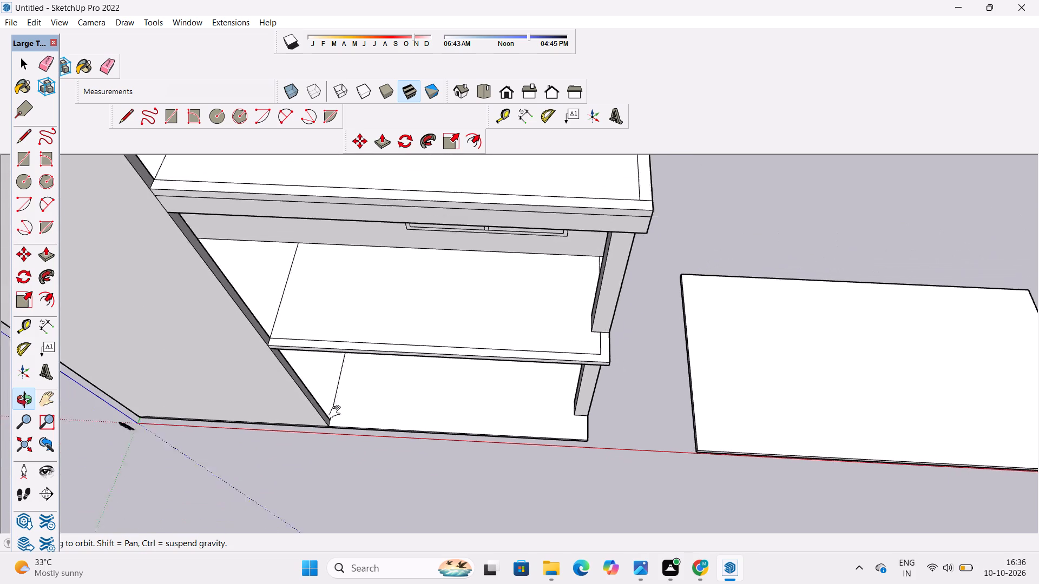
shift+drag(337, 412, 355, 409)
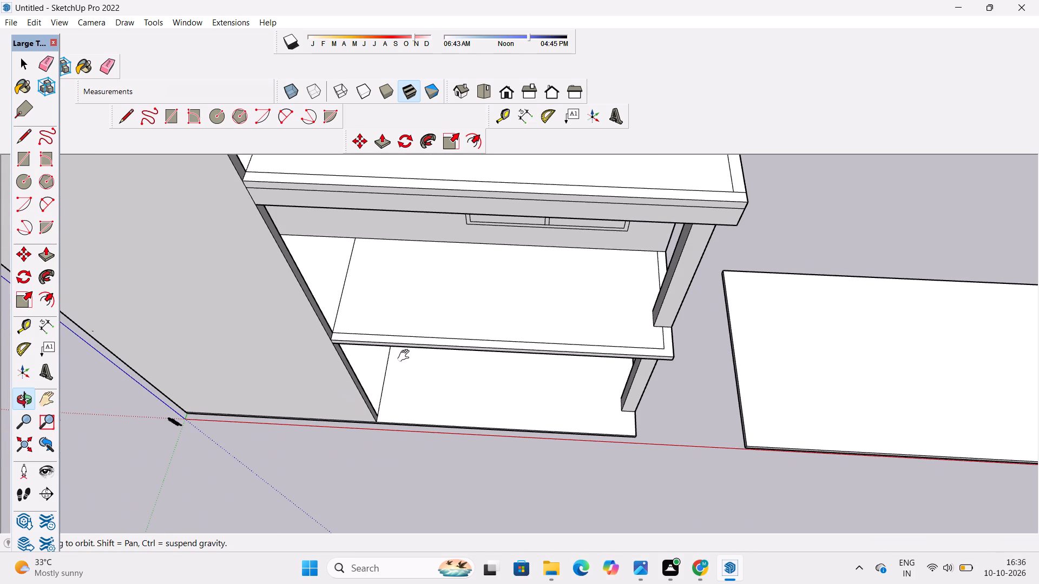
shift+scroll(406, 356, up, 1)
shift+drag(406, 355, 378, 406)
drag(378, 406, 384, 386)
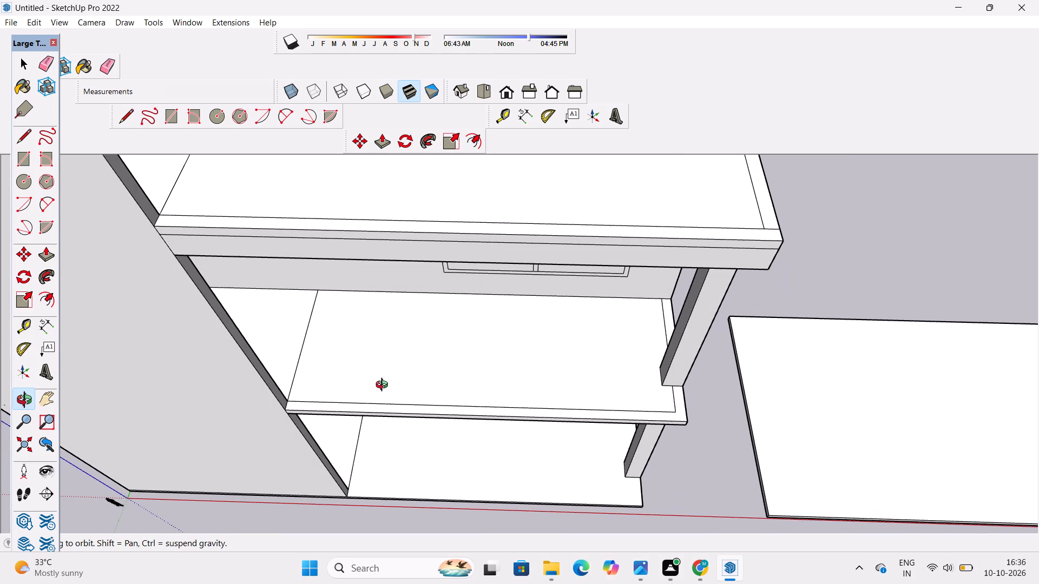
scroll(388, 386, down, 2)
shift+drag(455, 383, 459, 413)
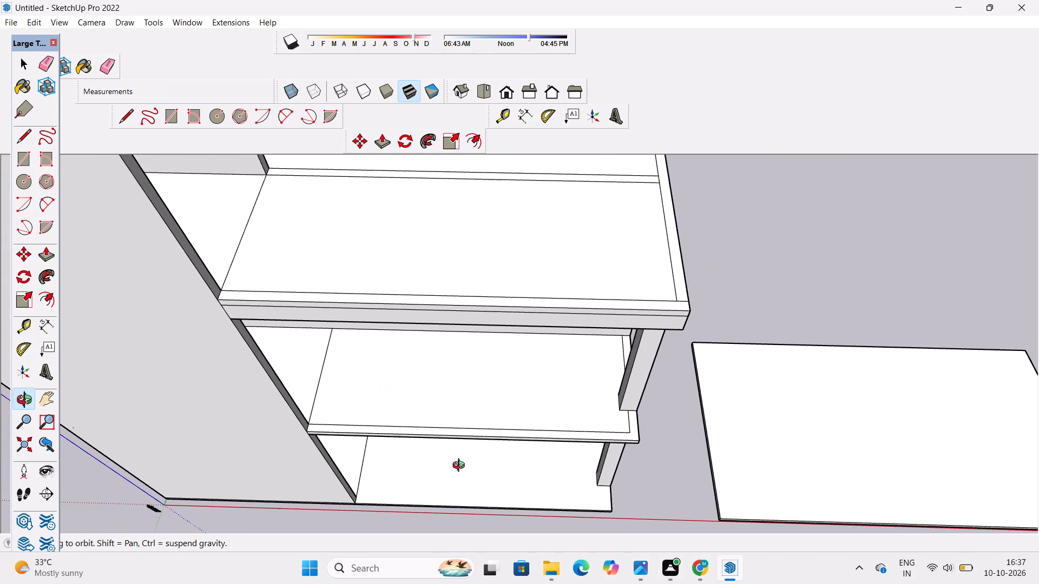
drag(461, 467, 469, 406)
scroll(470, 407, up, 3)
shift+drag(470, 407, 461, 425)
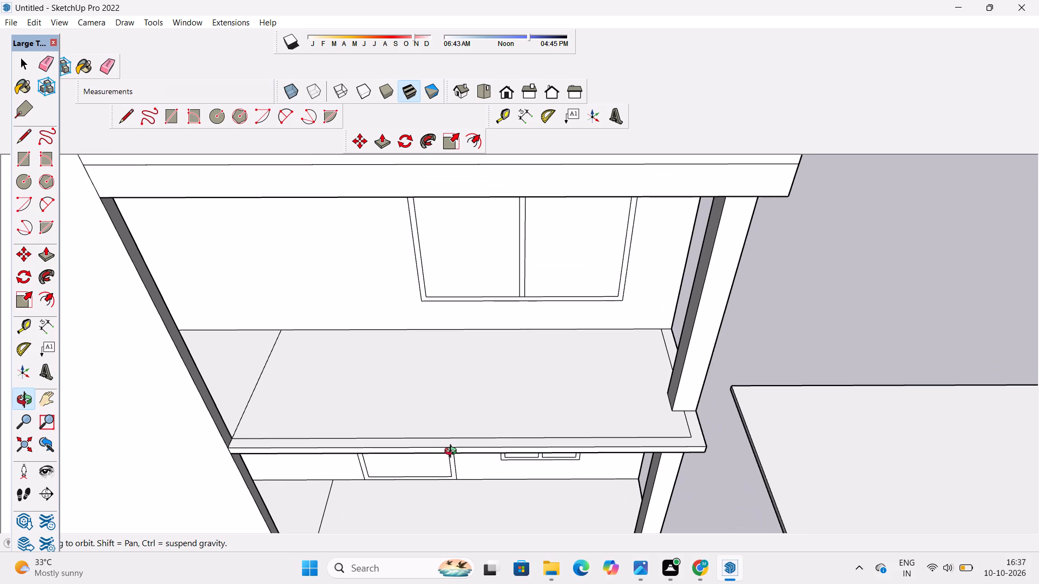
shift+drag(453, 452, 453, 460)
drag(453, 460, 453, 456)
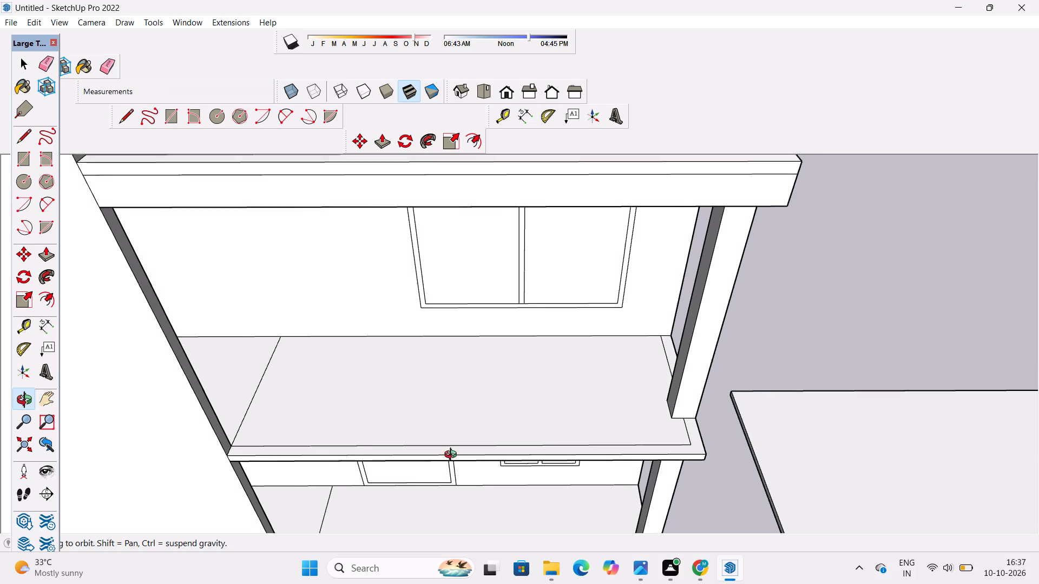
drag(453, 456, 453, 451)
Push/Pull the middle balcony slab's inset border strip up 5' to form a parapet along its front and side.
scroll(453, 450, down, 4)
drag(488, 439, 488, 447)
click(488, 447)
drag(488, 449, 484, 476)
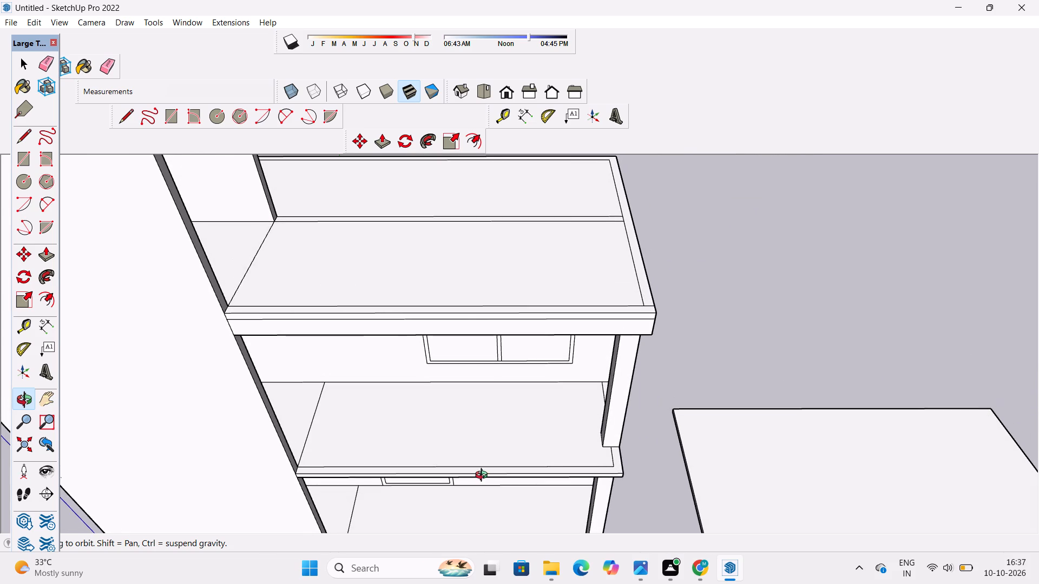
click(481, 473)
key(p)
scroll(610, 449, up, 3)
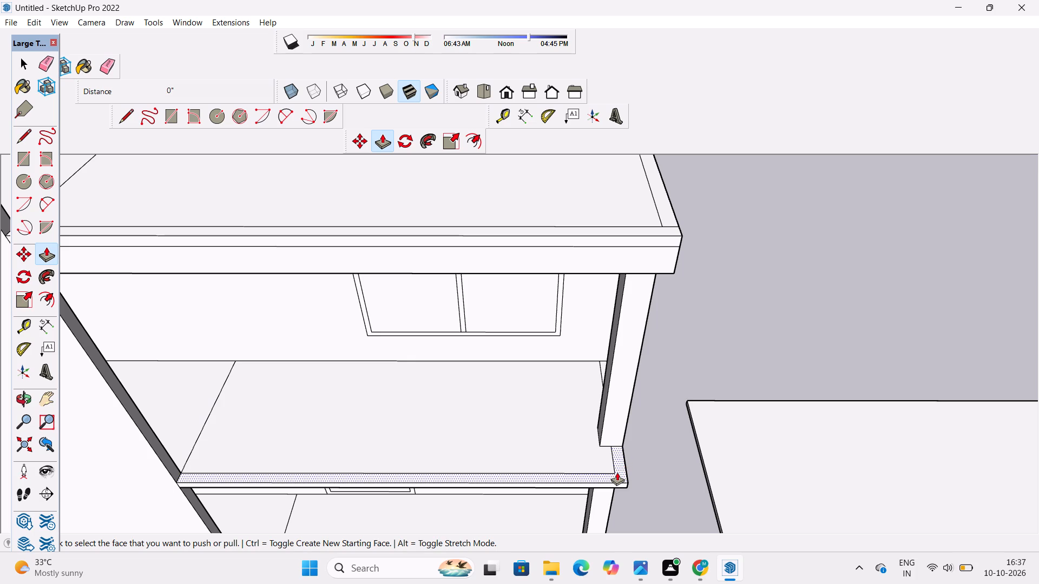
click(617, 472)
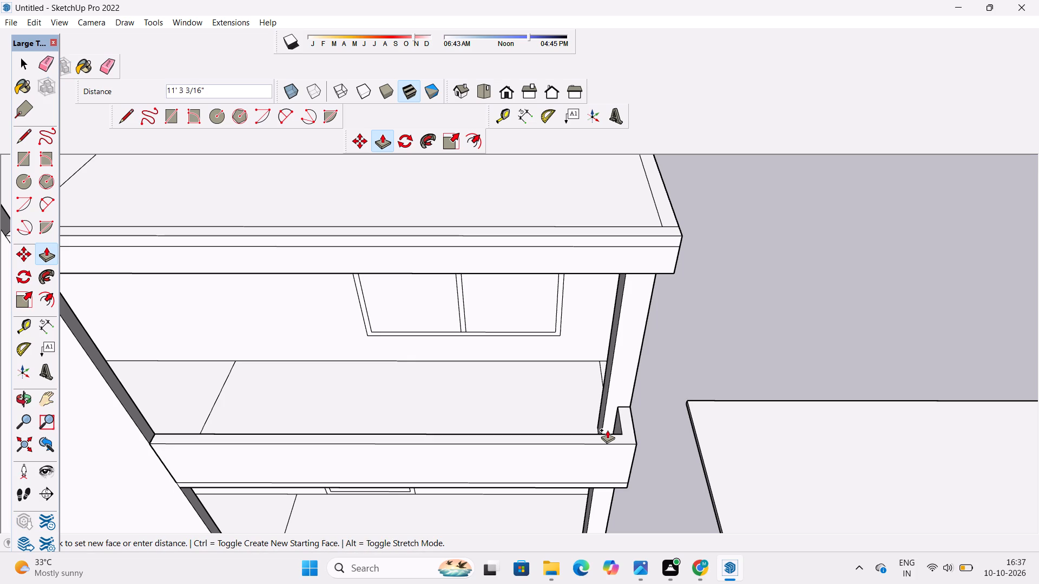
key(5)
key(apostrophe)
key(Return)
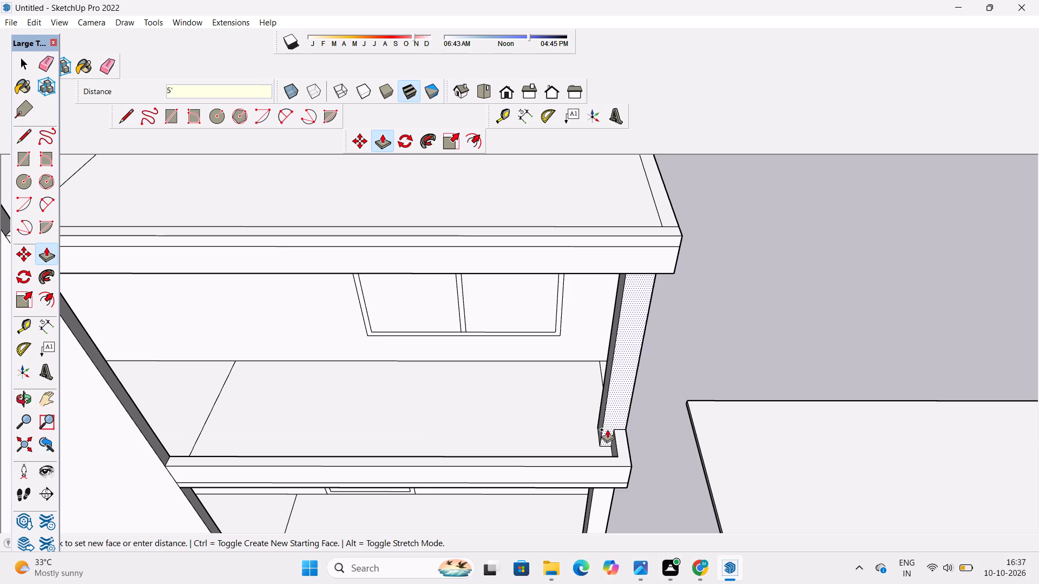
Examine the house front, comparing the raised balcony parapet with the roof slab, columns and adjoining tower wall.
key(o)
scroll(603, 453, down, 3)
drag(579, 550, 589, 366)
drag(608, 451, 605, 387)
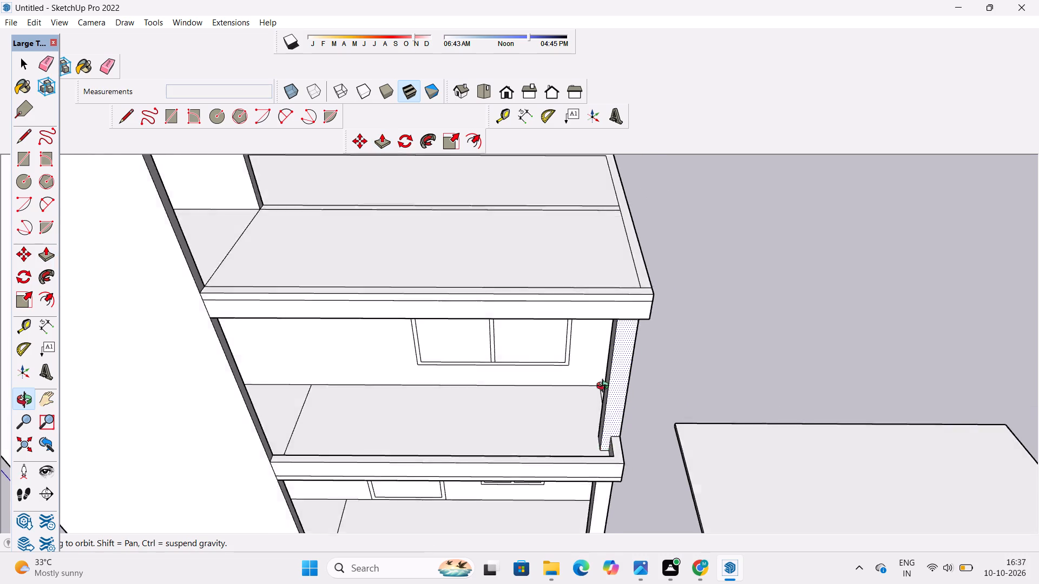
drag(605, 387, 603, 352)
scroll(584, 444, up, 3)
scroll(558, 337, down, 6)
scroll(556, 487, up, 4)
drag(556, 487, 555, 426)
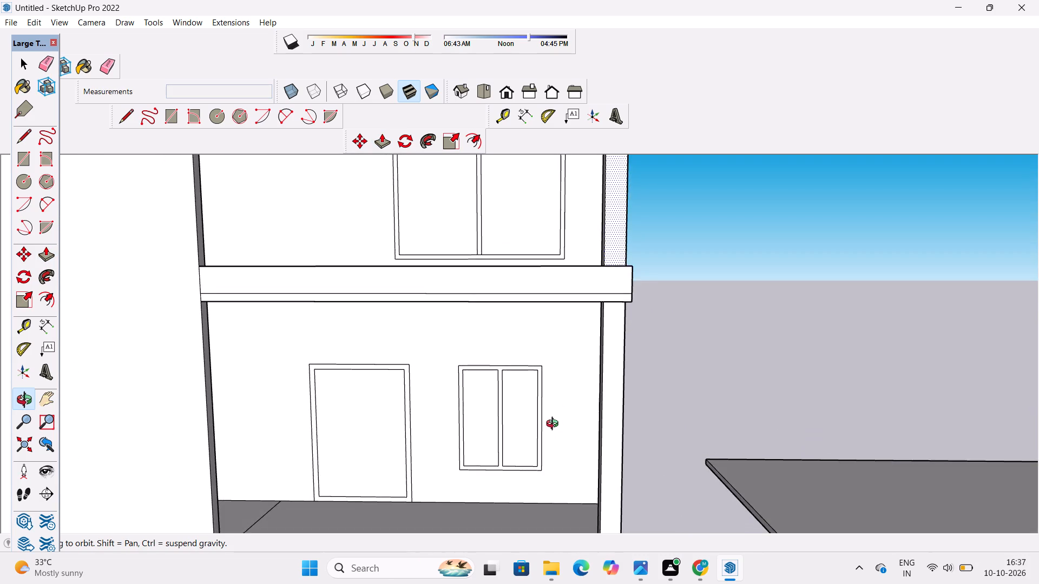
scroll(553, 427, down, 5)
drag(554, 423, 553, 460)
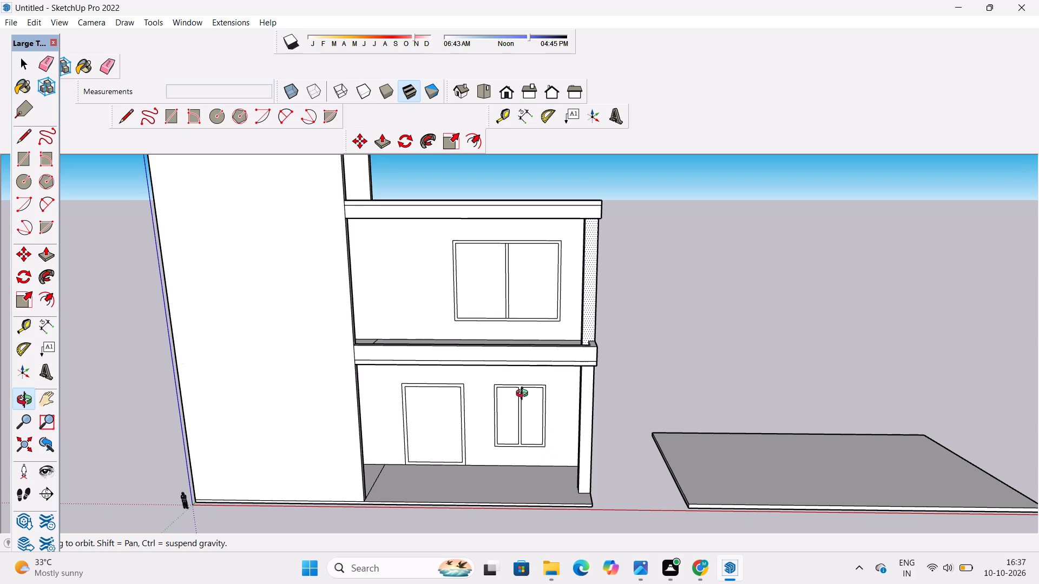
scroll(444, 371, down, 2)
shift+drag(395, 397, 494, 441)
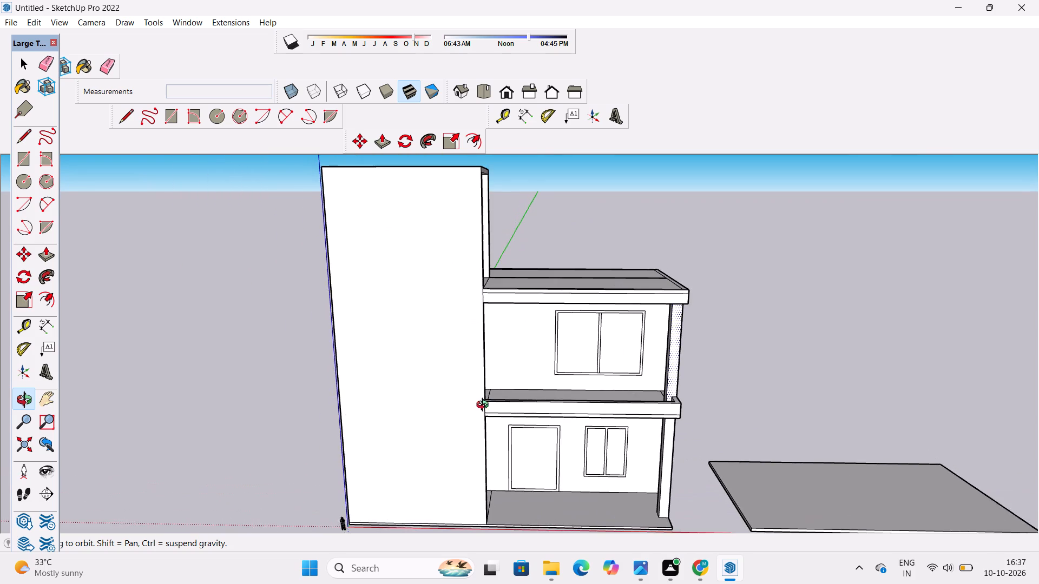
scroll(485, 406, up, 3)
shift+drag(485, 406, 507, 429)
drag(508, 432, 502, 434)
scroll(492, 421, up, 2)
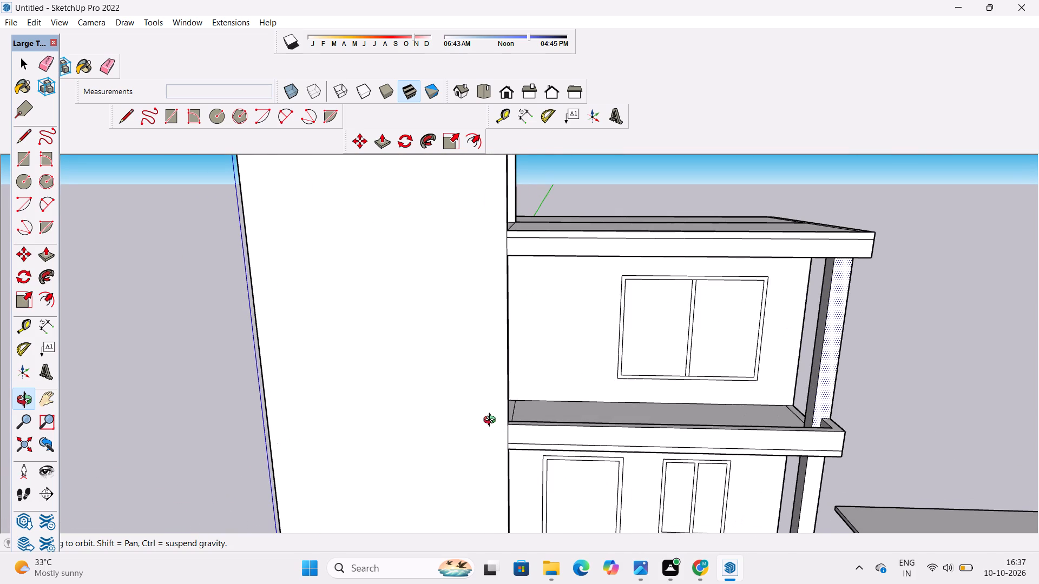
shift+drag(492, 419, 497, 430)
scroll(501, 420, up, 1)
shift+drag(501, 420, 503, 435)
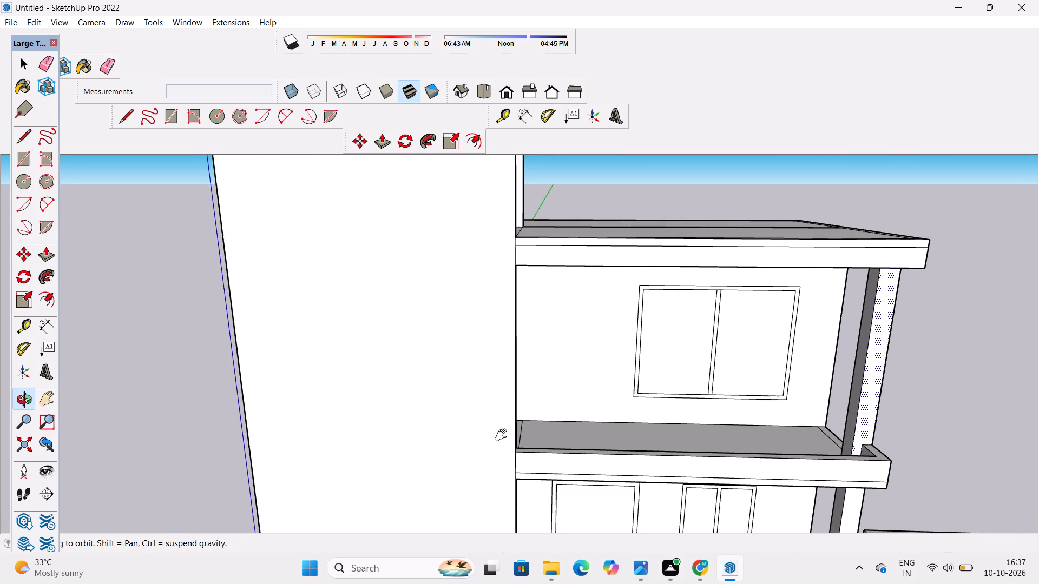
Push/Pull the tower wall's narrow side face on the upper balcony 7' toward the window, between parapet and roof slab.
drag(503, 435, 483, 436)
scroll(490, 408, up, 3)
drag(490, 407, 352, 432)
drag(384, 412, 330, 427)
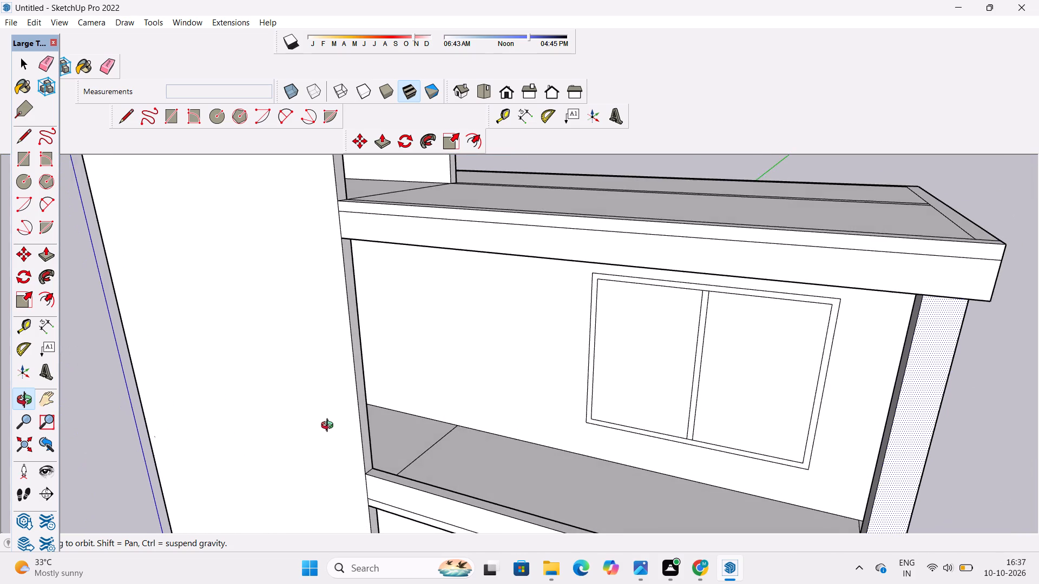
shift+drag(330, 427, 317, 430)
drag(317, 430, 397, 411)
drag(397, 411, 351, 425)
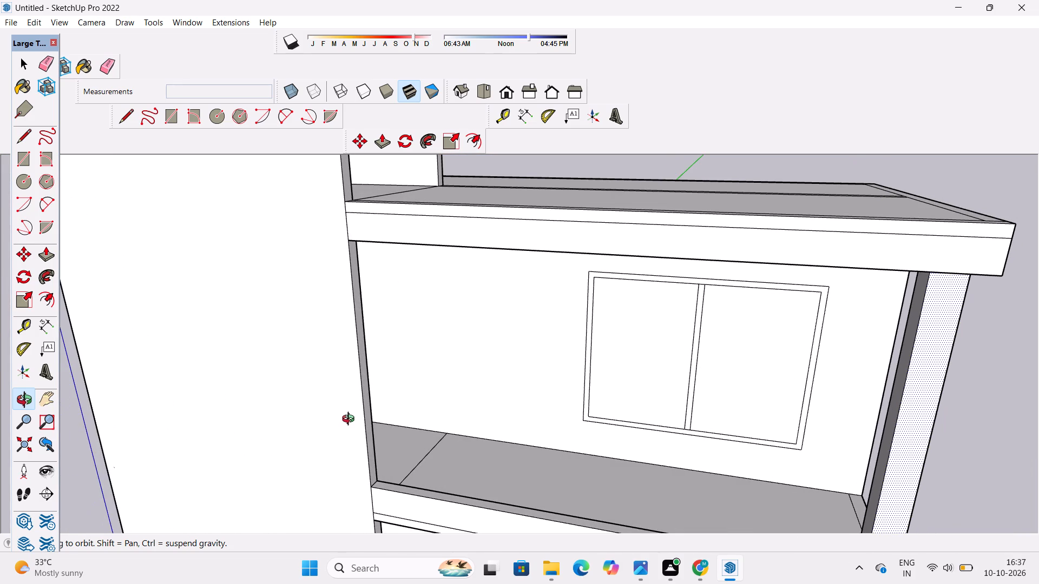
key(p)
scroll(376, 411, up, 4)
scroll(365, 419, down, 7)
click(368, 447)
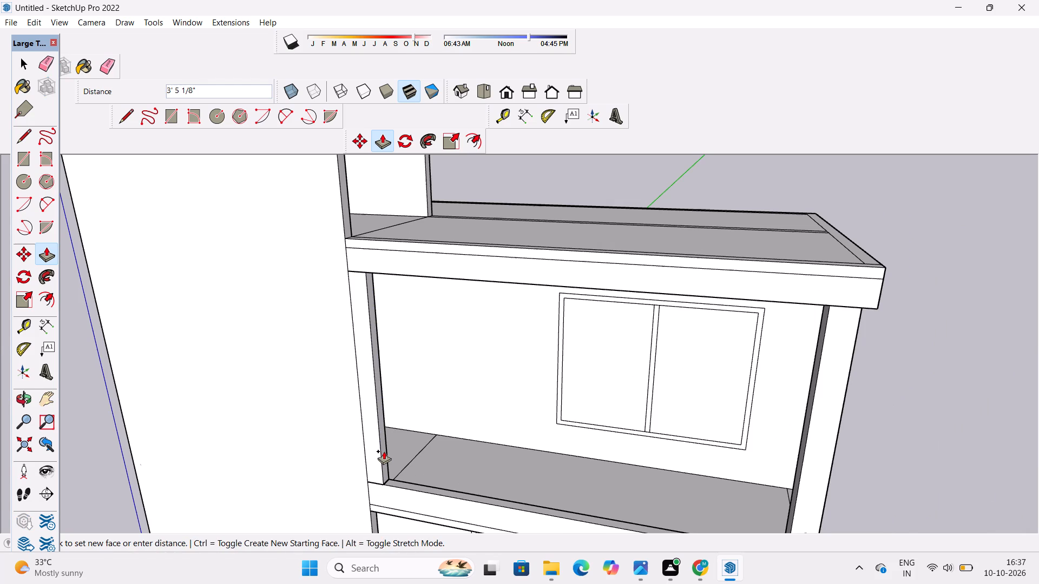
key(o)
scroll(384, 451, down, 5)
drag(379, 464, 443, 438)
scroll(440, 442, up, 2)
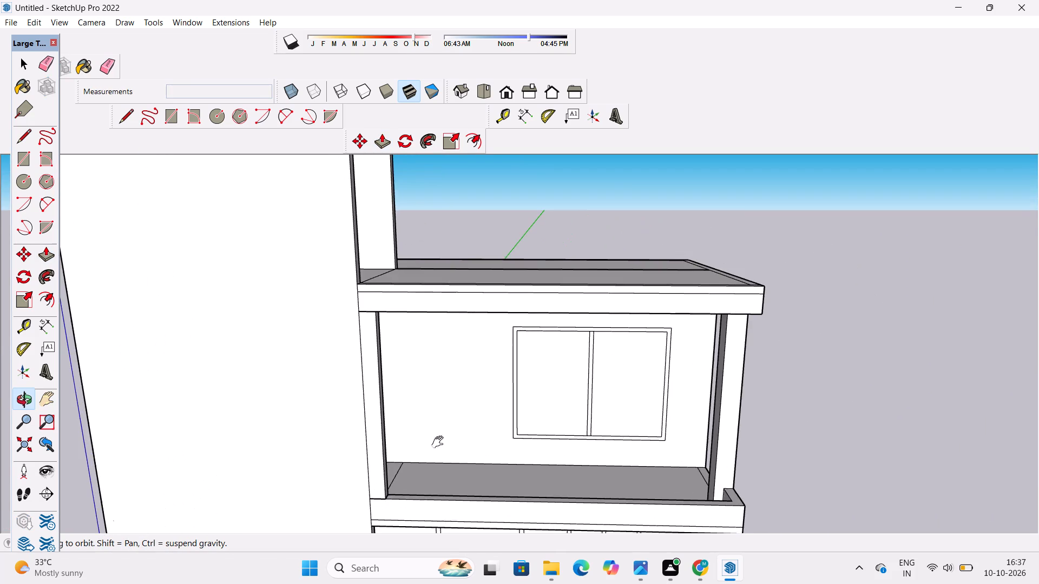
shift+drag(437, 448, 436, 460)
drag(425, 463, 429, 453)
drag(429, 452, 432, 444)
scroll(432, 444, down, 2)
shift+click(432, 444)
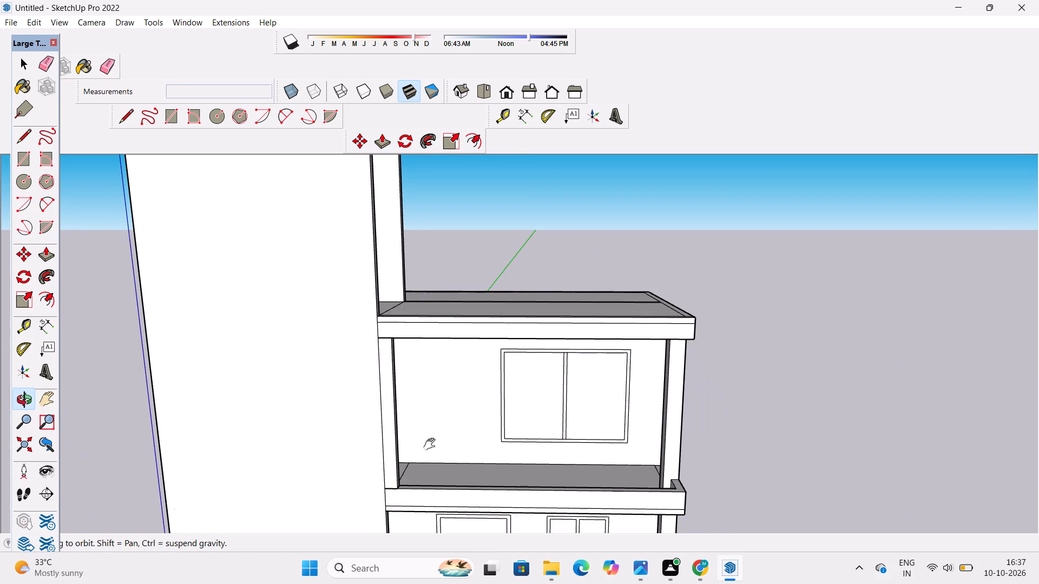
key(p)
scroll(419, 460, down, 3)
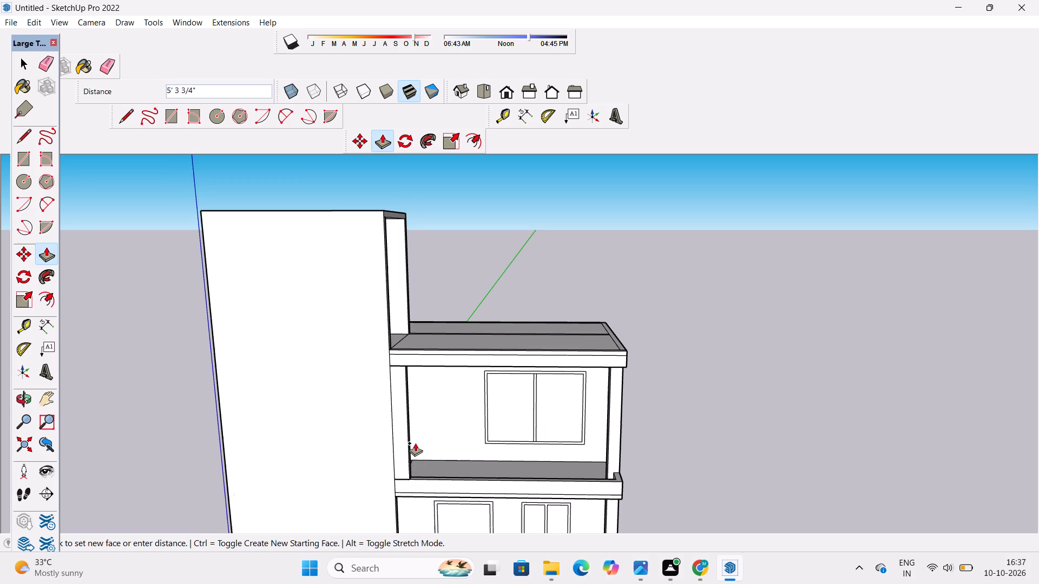
text(7')
key(Return)
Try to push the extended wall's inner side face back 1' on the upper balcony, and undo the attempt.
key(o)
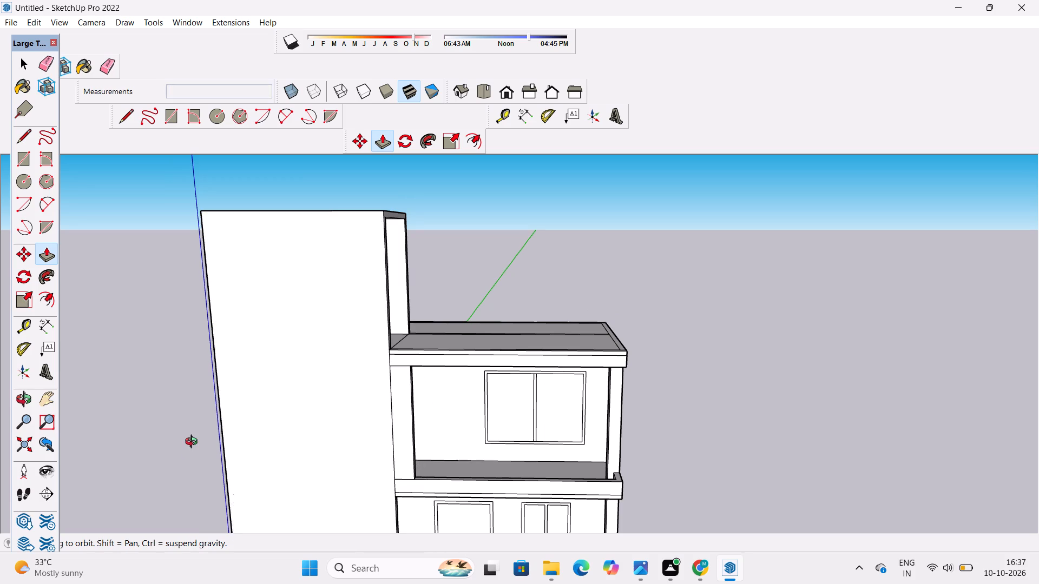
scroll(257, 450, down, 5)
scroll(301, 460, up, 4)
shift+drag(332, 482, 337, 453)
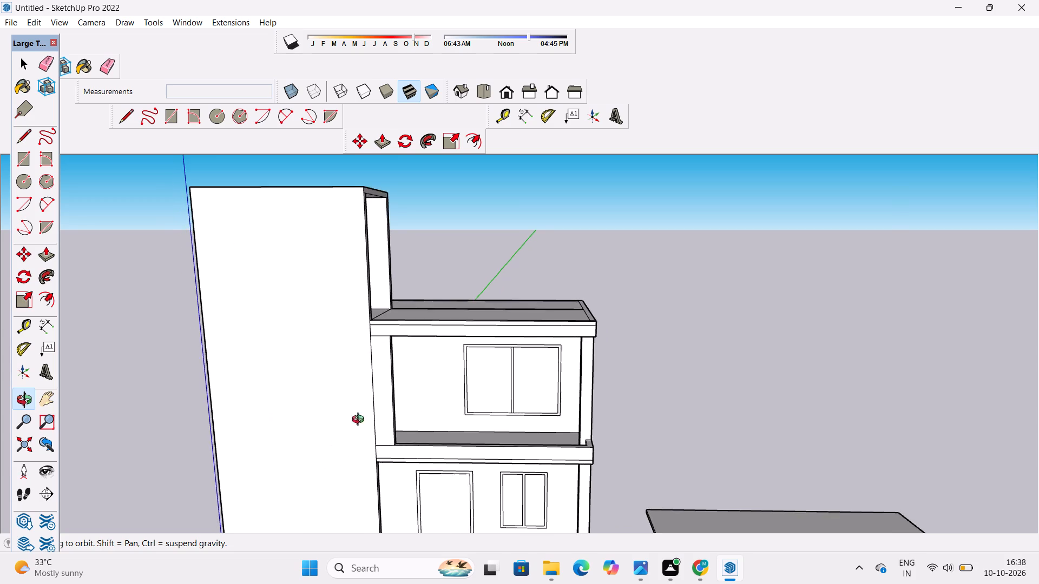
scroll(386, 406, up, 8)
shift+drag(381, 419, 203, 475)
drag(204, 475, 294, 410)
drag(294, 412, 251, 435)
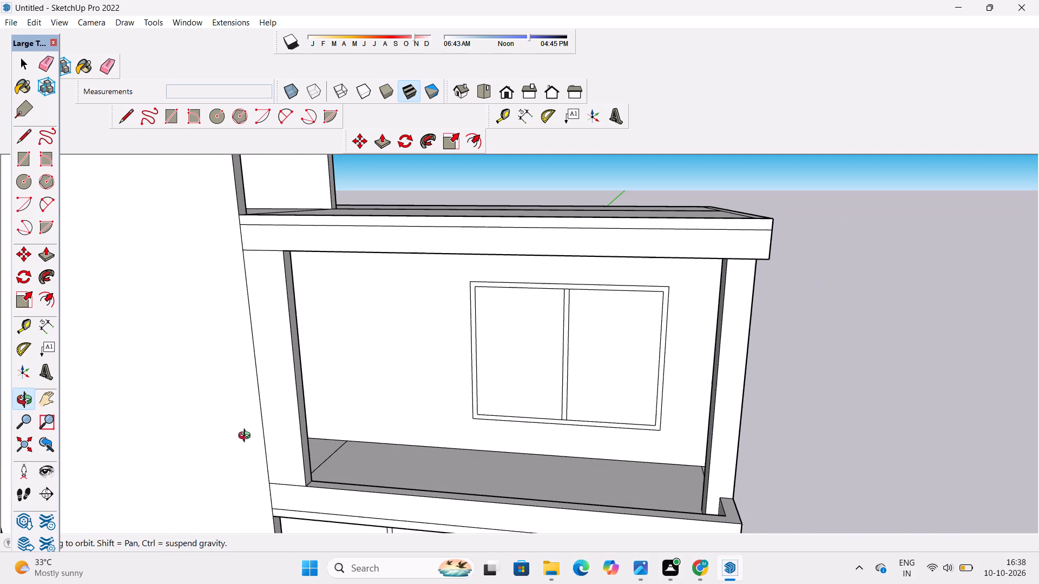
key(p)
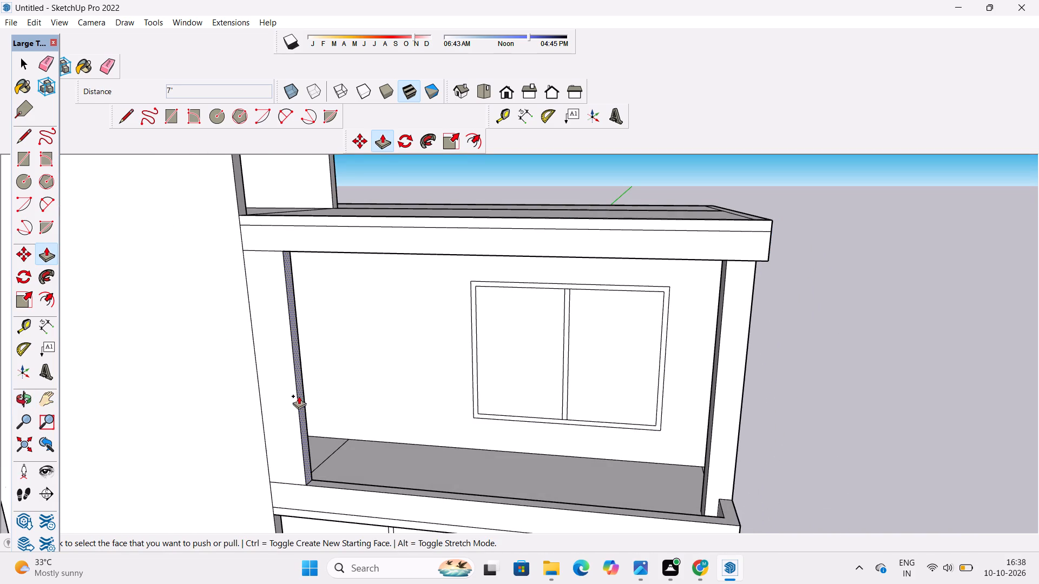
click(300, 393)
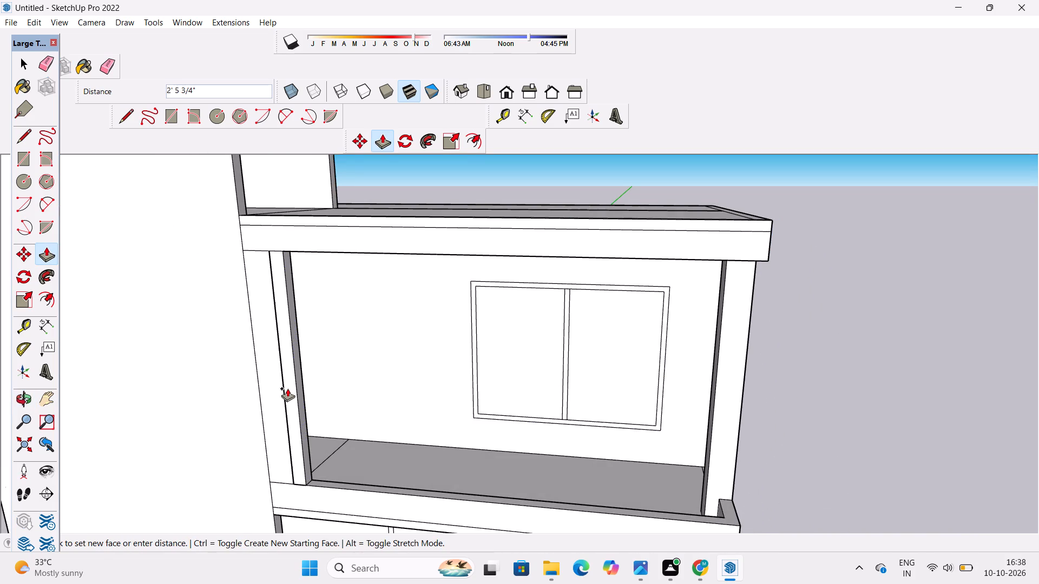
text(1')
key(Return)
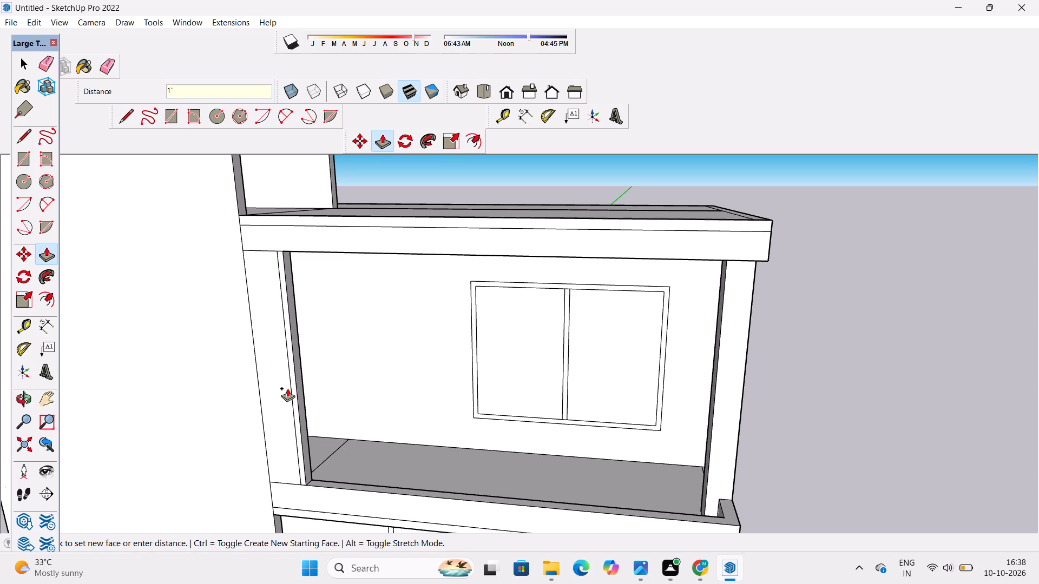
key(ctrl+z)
Push the inner side face of the upper balcony's extended wall back 1' toward the tower.
click(297, 368)
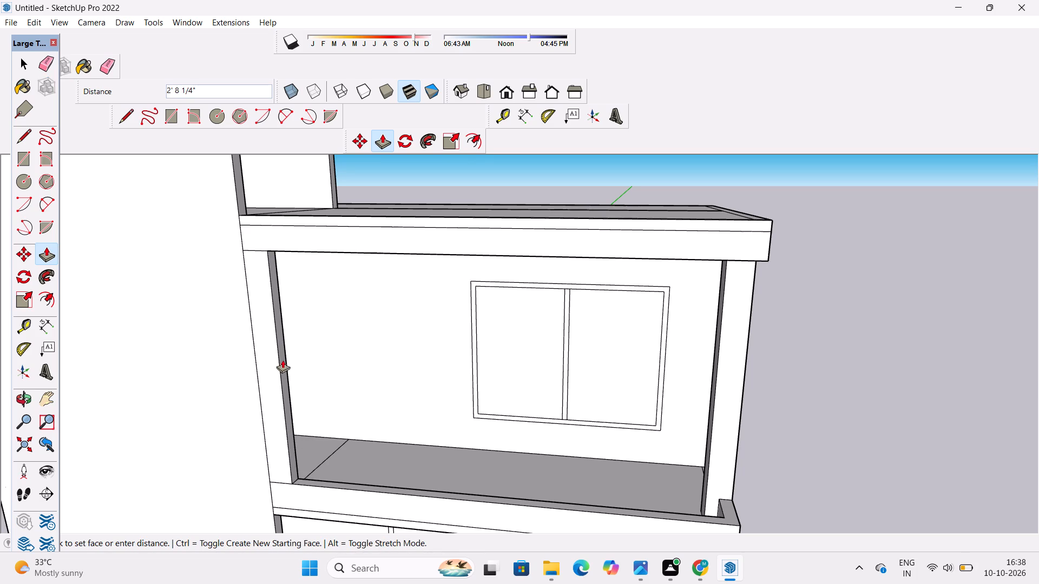
text(1')
key(Return)
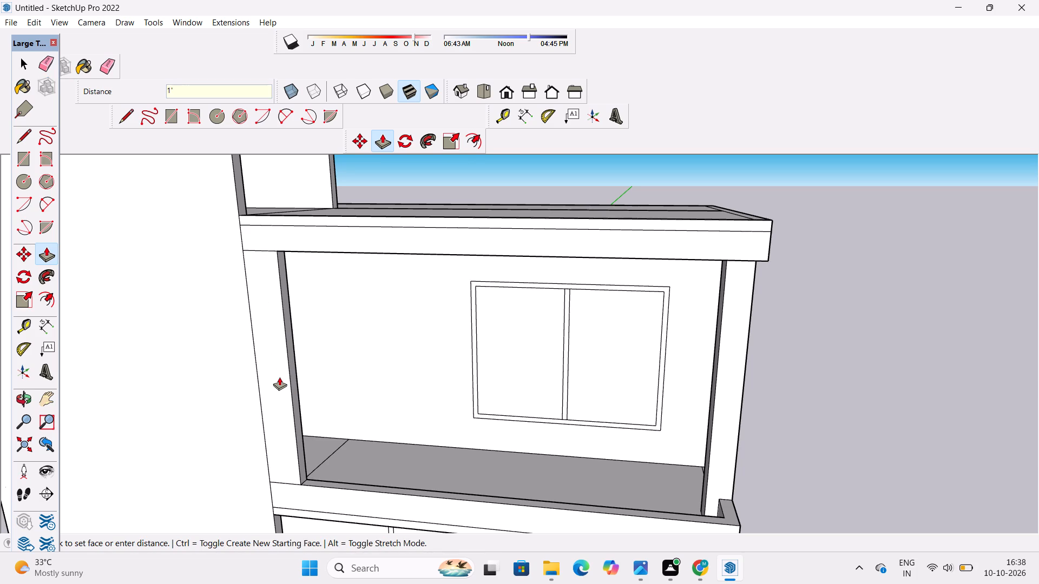
Examine the upper balcony's wall extension, column and roof slab underside from the front, below and inside.
key(o)
scroll(269, 384, down, 7)
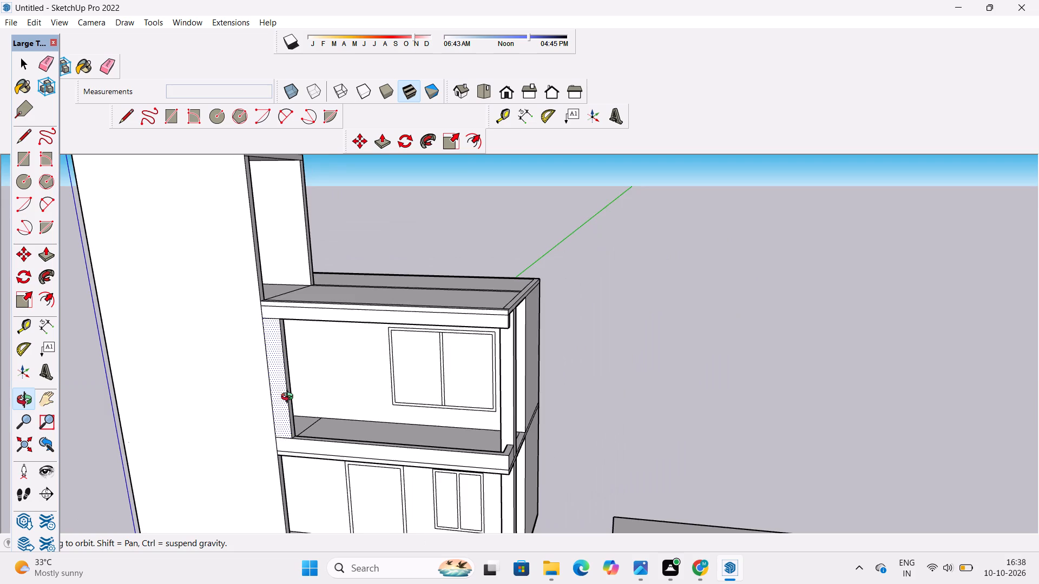
drag(259, 434, 357, 357)
shift+drag(368, 348, 350, 376)
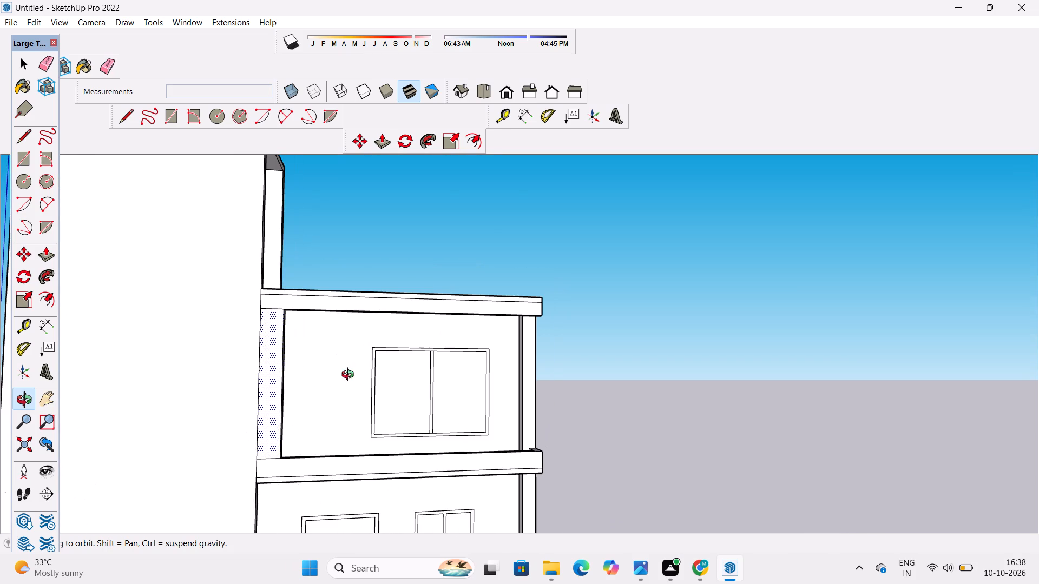
scroll(347, 354, down, 1)
shift+drag(352, 344, 344, 375)
scroll(344, 375, up, 3)
shift+drag(341, 377, 321, 412)
drag(321, 413, 306, 303)
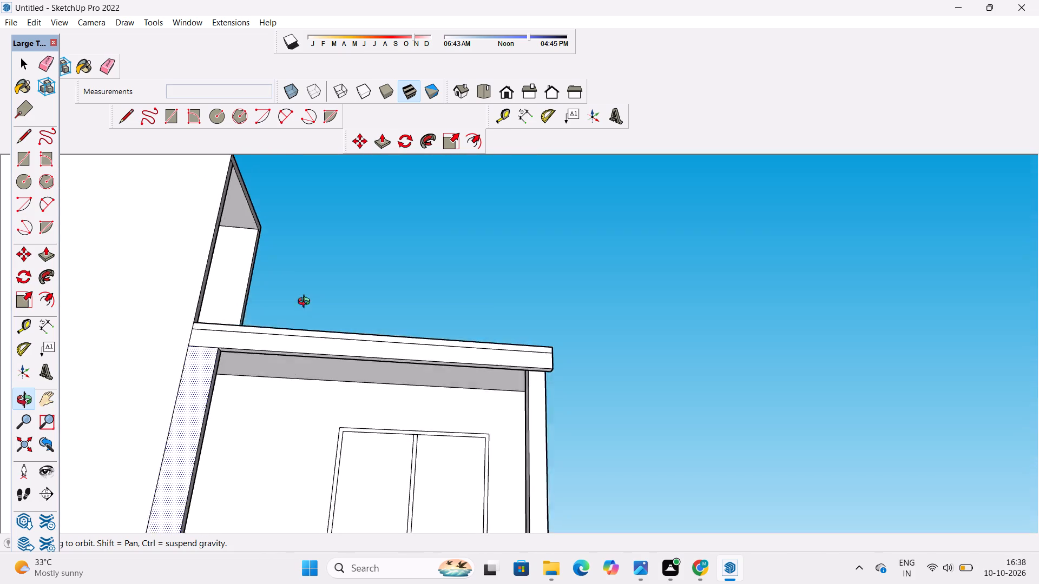
drag(306, 303, 300, 261)
scroll(328, 277, down, 1)
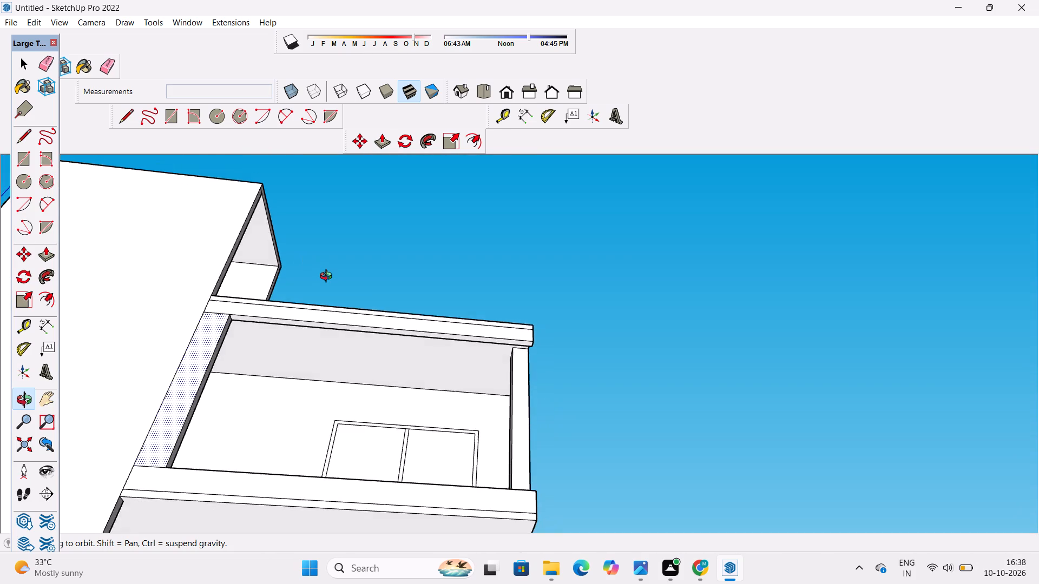
drag(394, 303, 170, 425)
scroll(516, 364, up, 2)
drag(527, 368, 361, 416)
scroll(361, 416, up, 4)
shift+click(361, 416)
scroll(363, 415, up, 3)
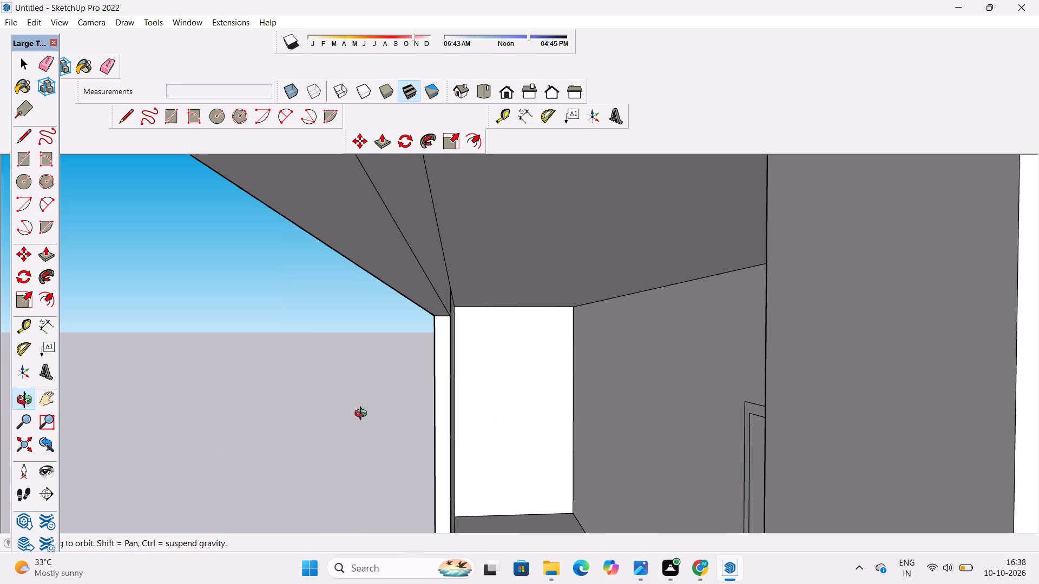
Examine the tower wall extension, column and parapet of the upper balcony from the side, above and front.
scroll(363, 415, down, 2)
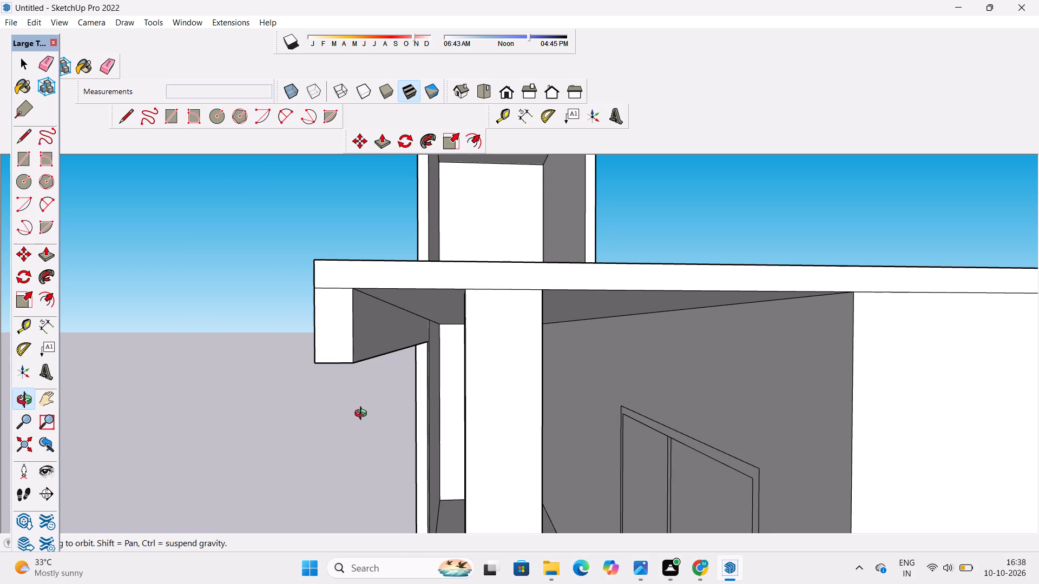
scroll(364, 413, down, 3)
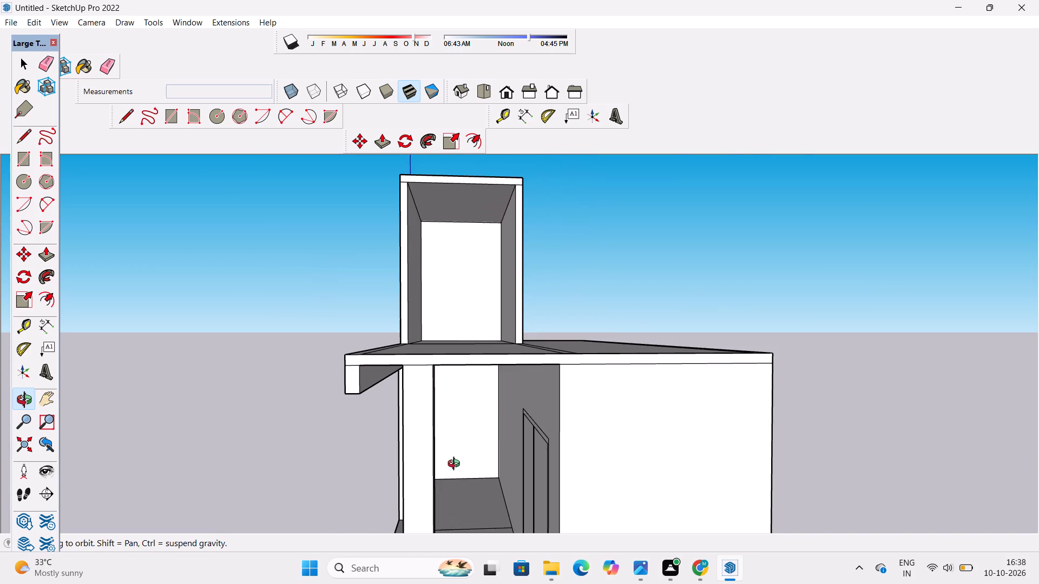
drag(457, 460, 476, 409)
scroll(471, 400, down, 4)
drag(429, 474, 426, 512)
shift+drag(425, 513, 419, 462)
drag(430, 430, 426, 446)
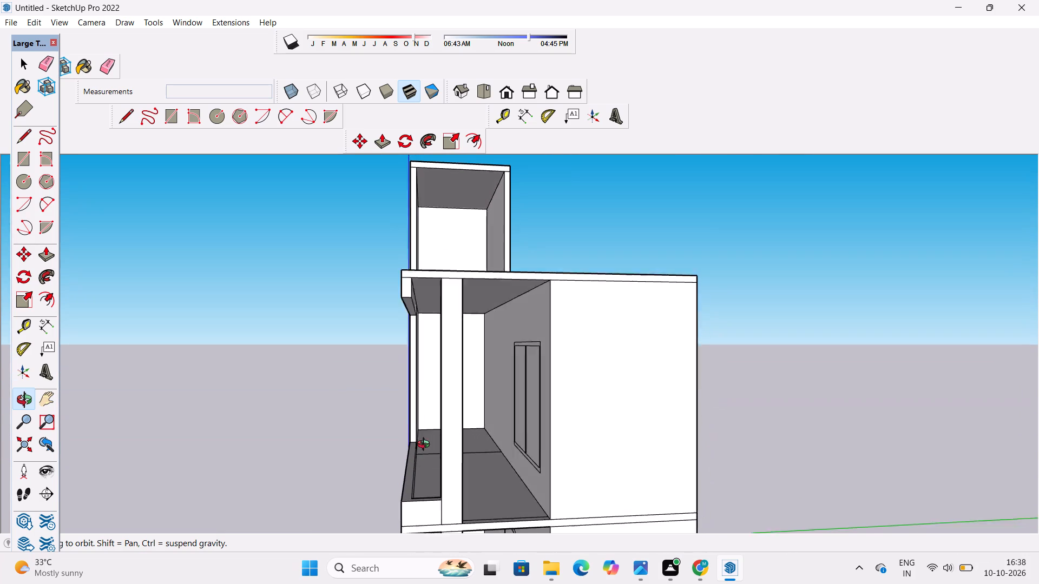
drag(426, 446, 423, 453)
shift+drag(423, 452, 422, 425)
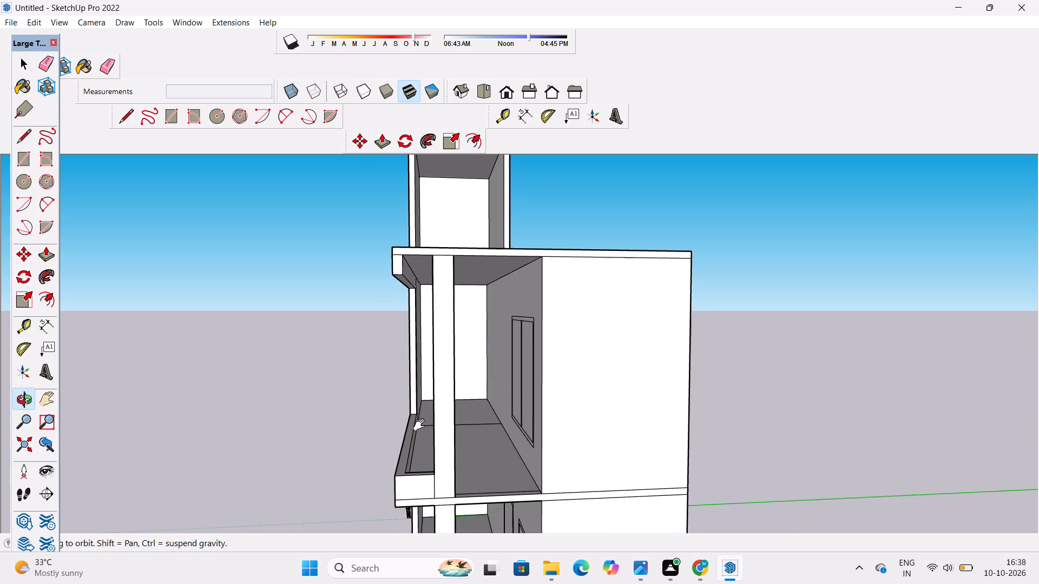
shift+drag(422, 425, 411, 428)
scroll(408, 309, up, 3)
drag(408, 309, 369, 267)
drag(369, 267, 379, 283)
drag(386, 299, 416, 363)
scroll(392, 352, down, 3)
drag(397, 308, 460, 310)
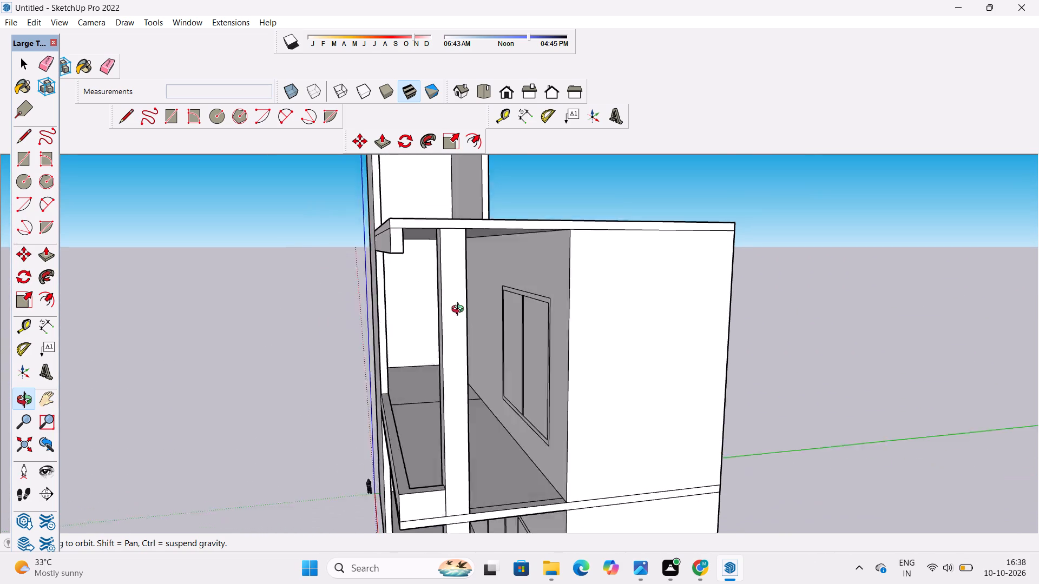
drag(460, 310, 469, 313)
scroll(470, 315, up, 2)
scroll(464, 311, down, 2)
scroll(464, 308, up, 3)
drag(463, 306, 440, 314)
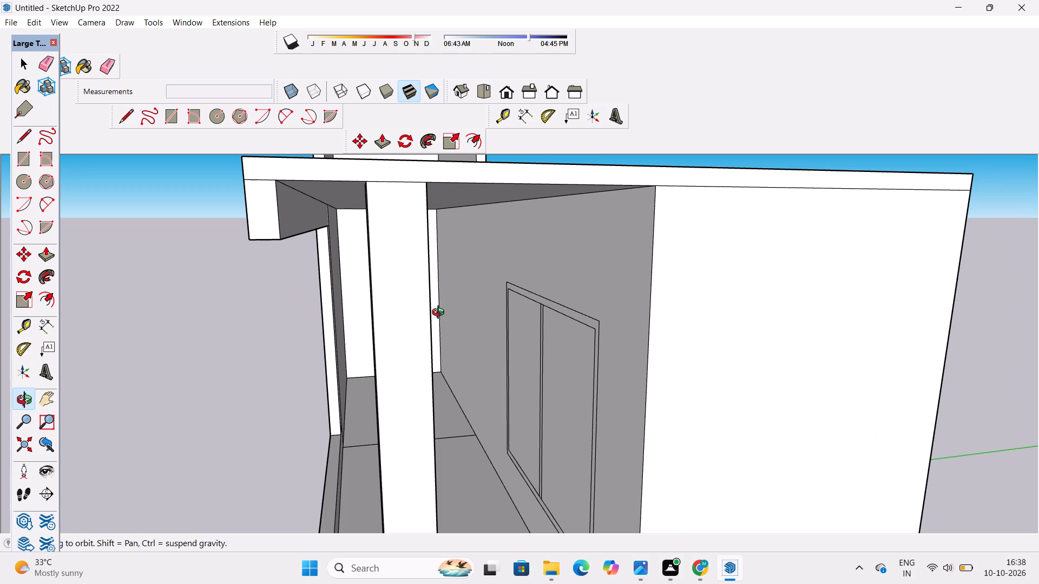
scroll(440, 314, down, 3)
drag(376, 343, 477, 325)
scroll(479, 323, down, 5)
drag(479, 333, 488, 359)
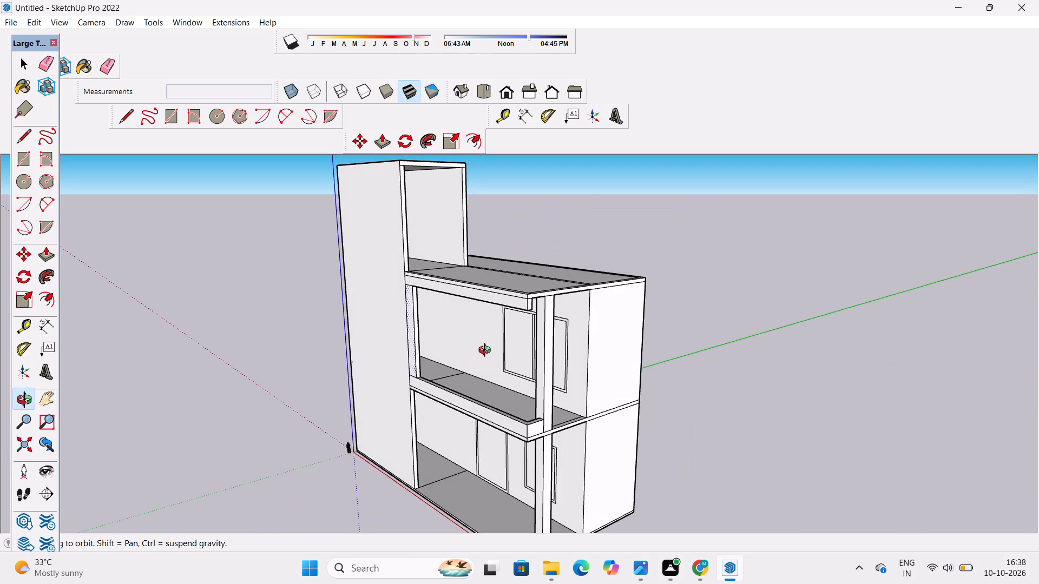
shift+drag(475, 394, 471, 370)
drag(471, 370, 609, 343)
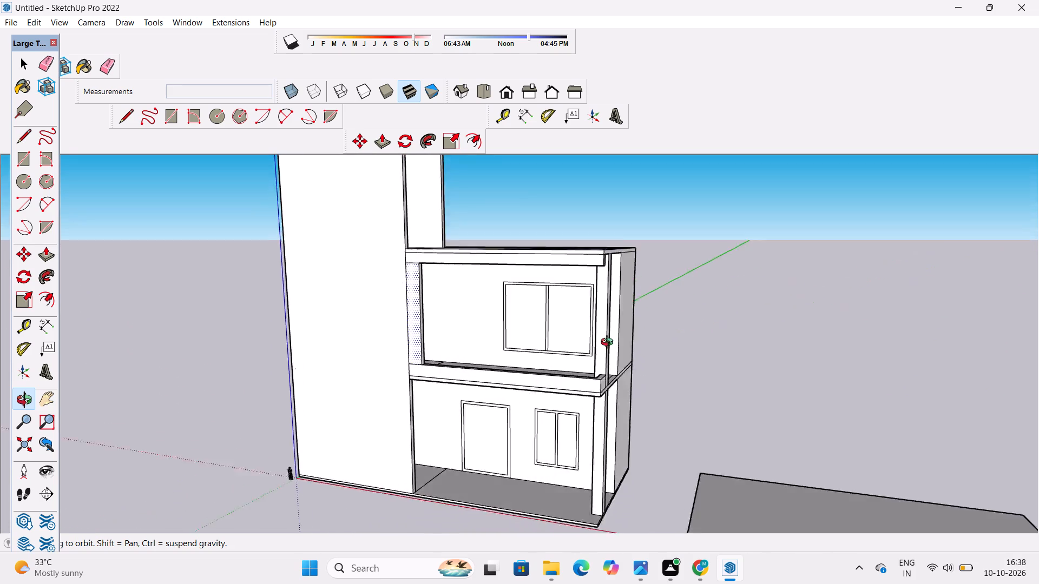
drag(609, 343, 639, 314)
drag(639, 314, 472, 376)
scroll(488, 336, up, 5)
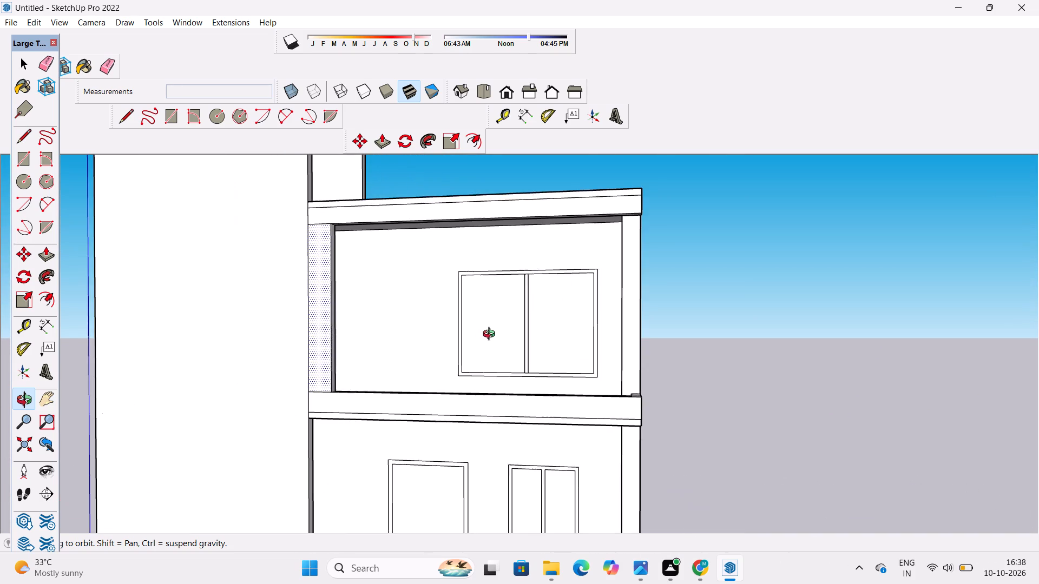
drag(503, 349, 600, 400)
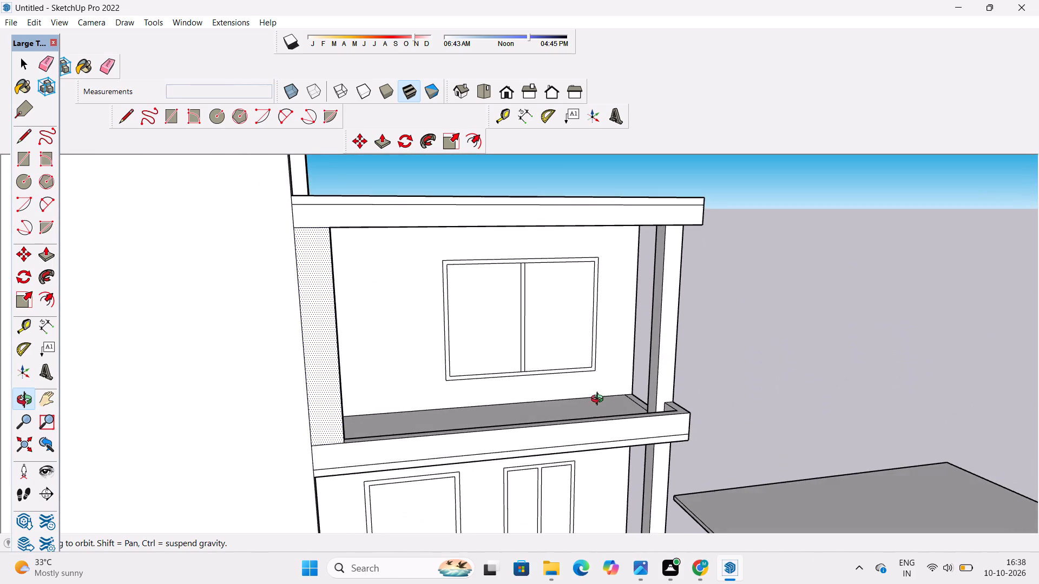
shift+drag(600, 400, 545, 419)
scroll(544, 416, down, 4)
scroll(509, 479, up, 3)
drag(509, 479, 498, 463)
shift+click(498, 463)
drag(501, 467, 432, 453)
drag(432, 453, 441, 464)
Push/Pull the top face of the middle balcony's parapet up 3.5'.
scroll(441, 464, up, 2)
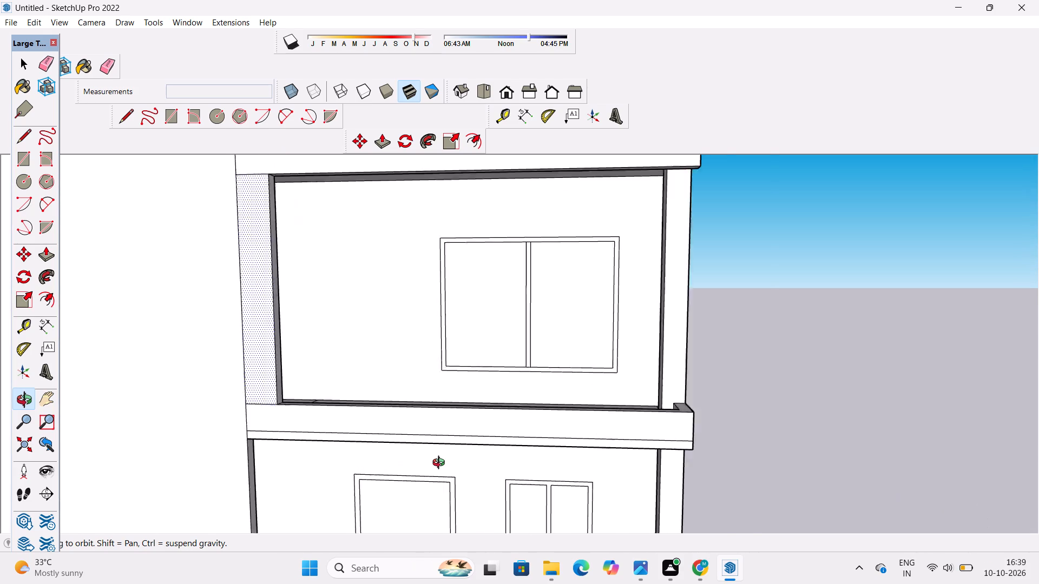
scroll(441, 464, up, 2)
shift+drag(382, 454, 382, 463)
drag(382, 463, 424, 474)
scroll(435, 466, up, 2)
shift+drag(436, 463, 417, 469)
drag(417, 469, 420, 479)
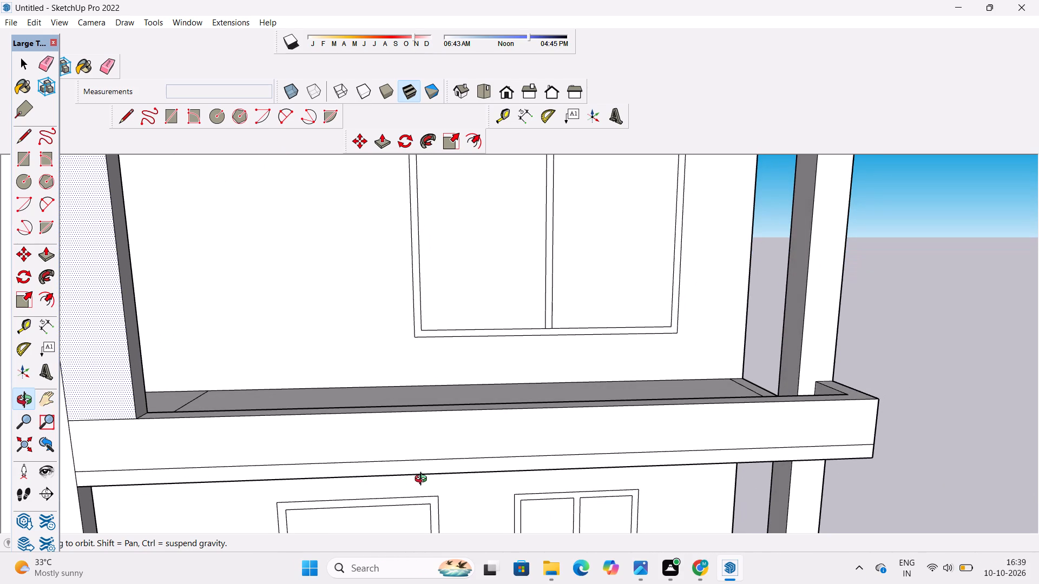
scroll(426, 480, up, 2)
shift+drag(427, 480, 422, 495)
scroll(452, 450, down, 5)
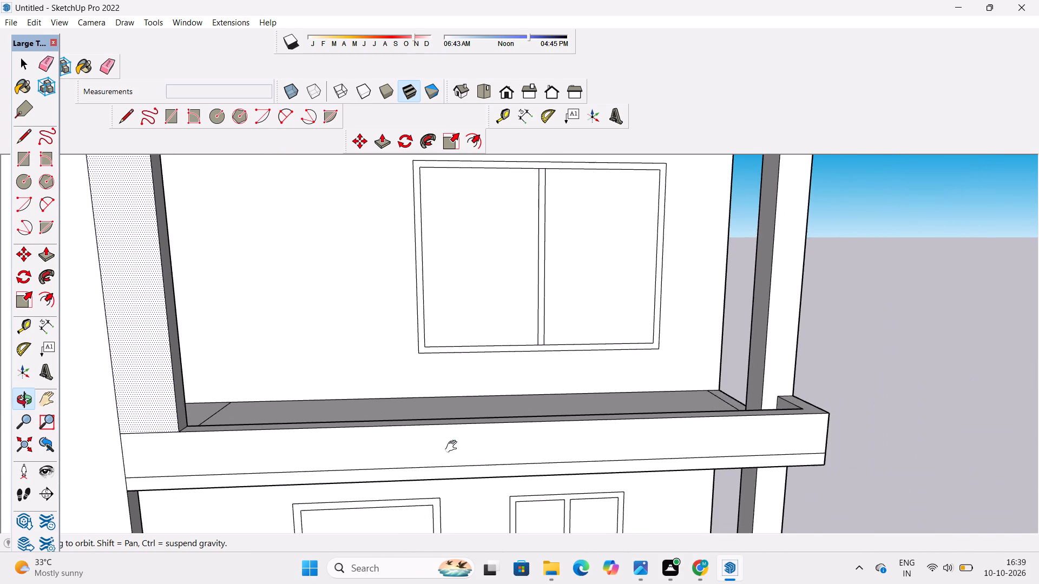
shift+drag(453, 447, 452, 456)
drag(452, 456, 405, 542)
key(p)
scroll(607, 380, down, 5)
scroll(627, 443, up, 7)
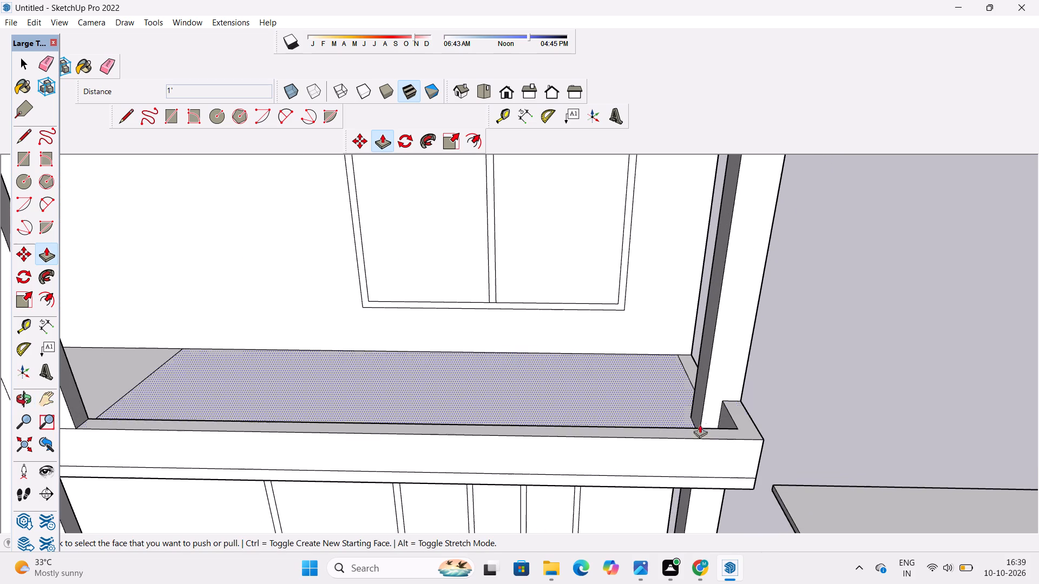
click(711, 432)
scroll(710, 427, down, 1)
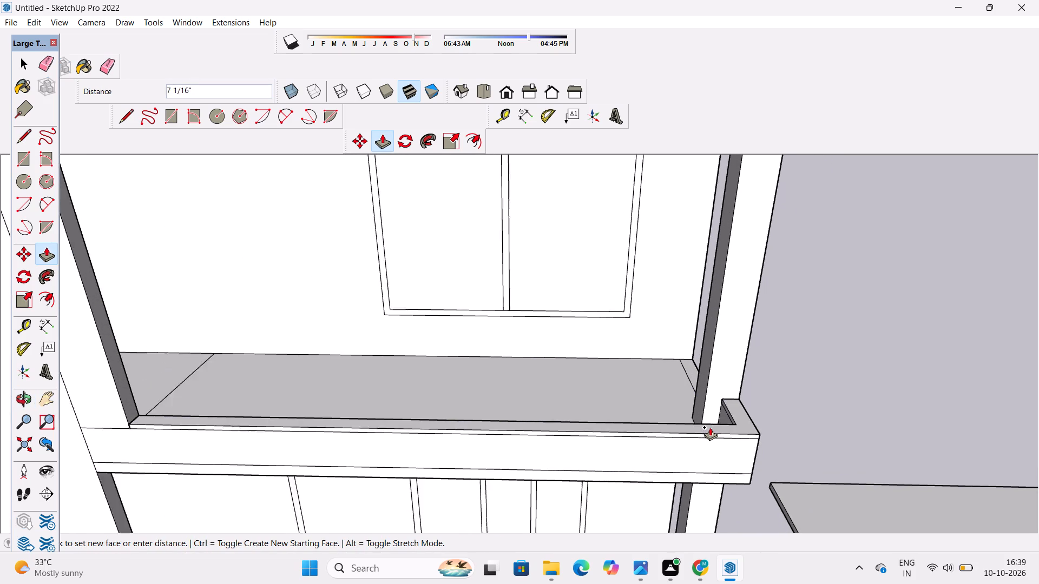
scroll(710, 427, down, 3)
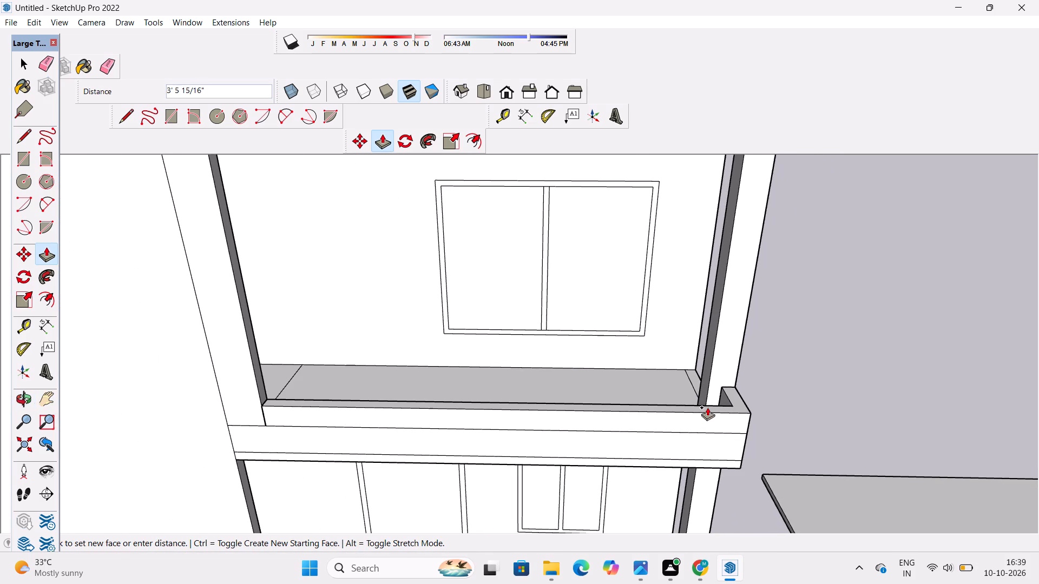
text(3.5')
key(Return)
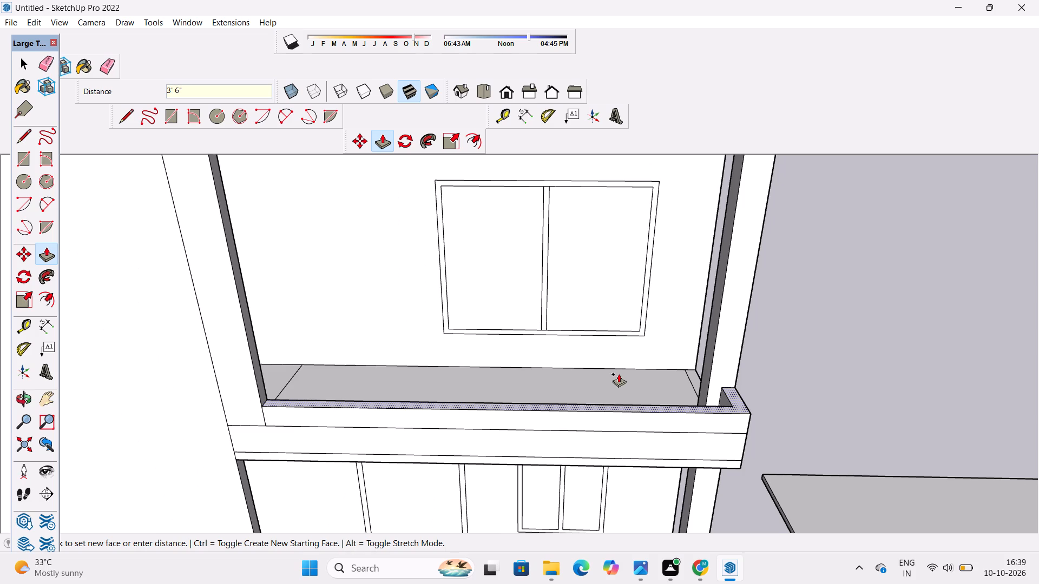
Push the front face of the parapet's newly raised band inward 7" on the middle balcony.
key(space)
text(o)
scroll(617, 382, down, 5)
drag(652, 466, 652, 367)
scroll(661, 366, up, 4)
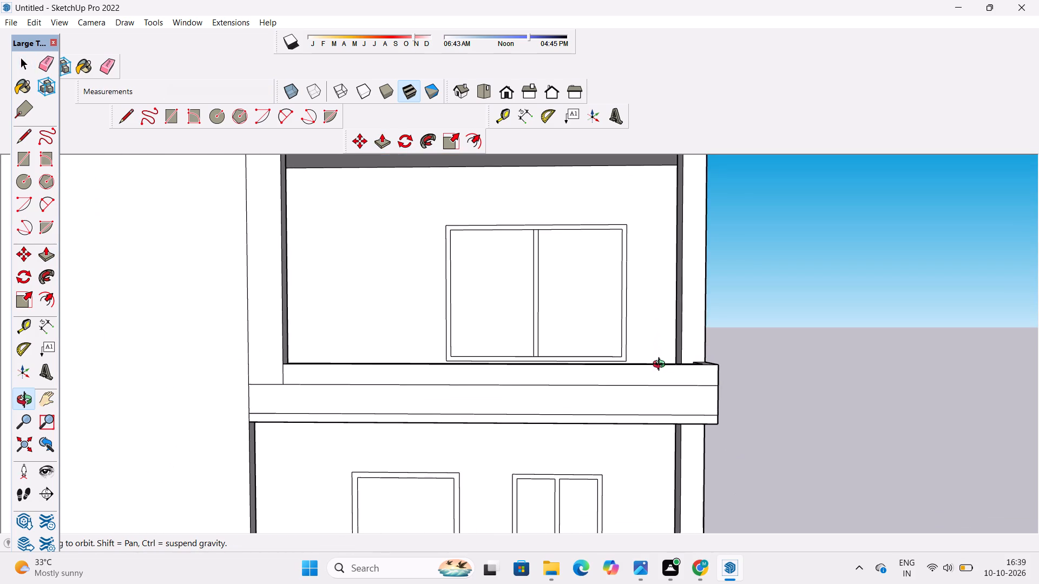
scroll(662, 366, down, 2)
drag(532, 393, 601, 461)
scroll(443, 419, up, 6)
drag(443, 419, 498, 443)
drag(501, 445, 392, 475)
shift+scroll(397, 456, up, 4)
shift+drag(399, 455, 408, 476)
drag(407, 474, 406, 461)
key(space)
click(413, 450)
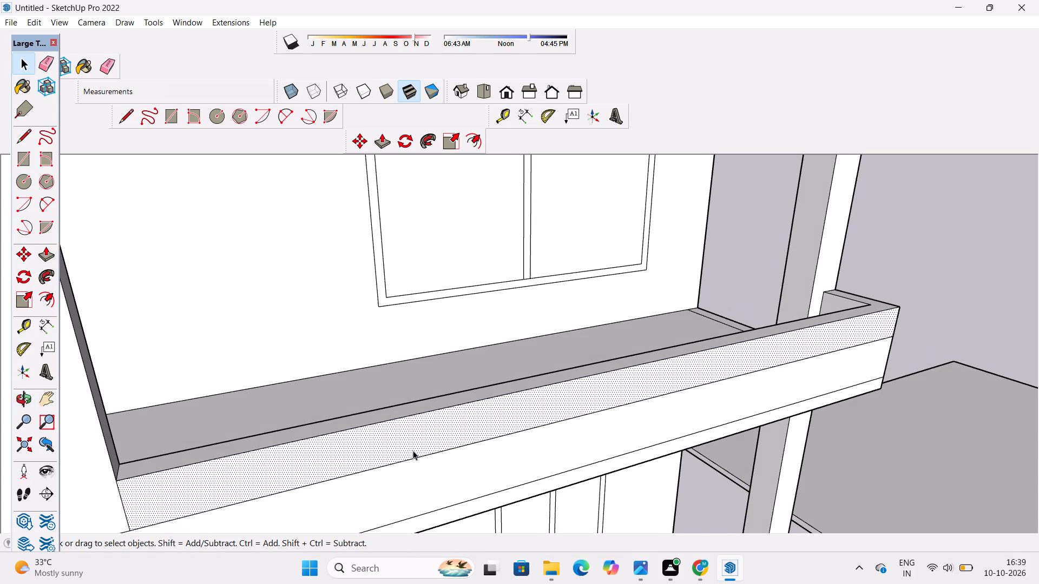
key(p)
click(413, 450)
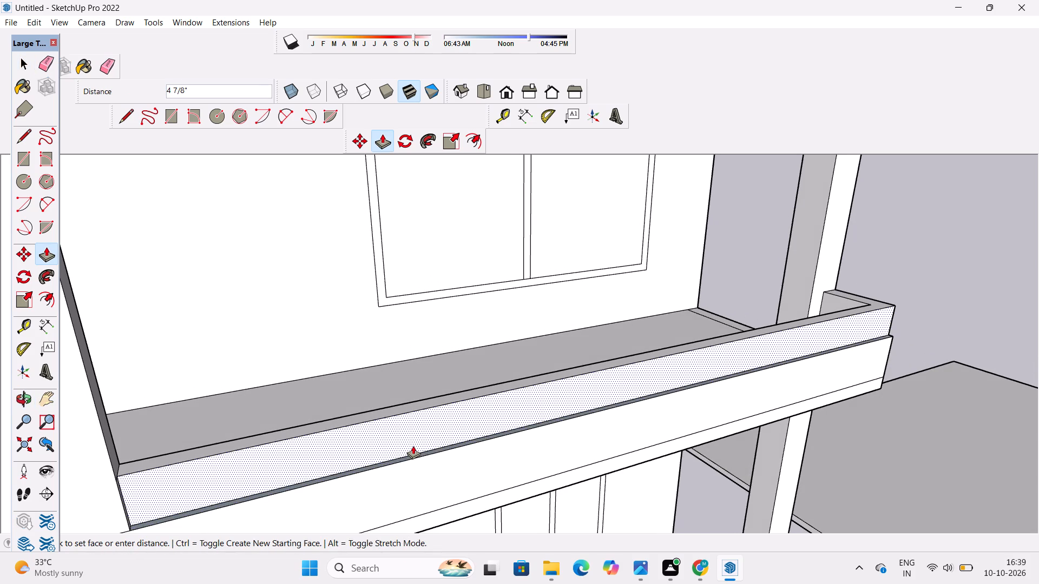
key(7)
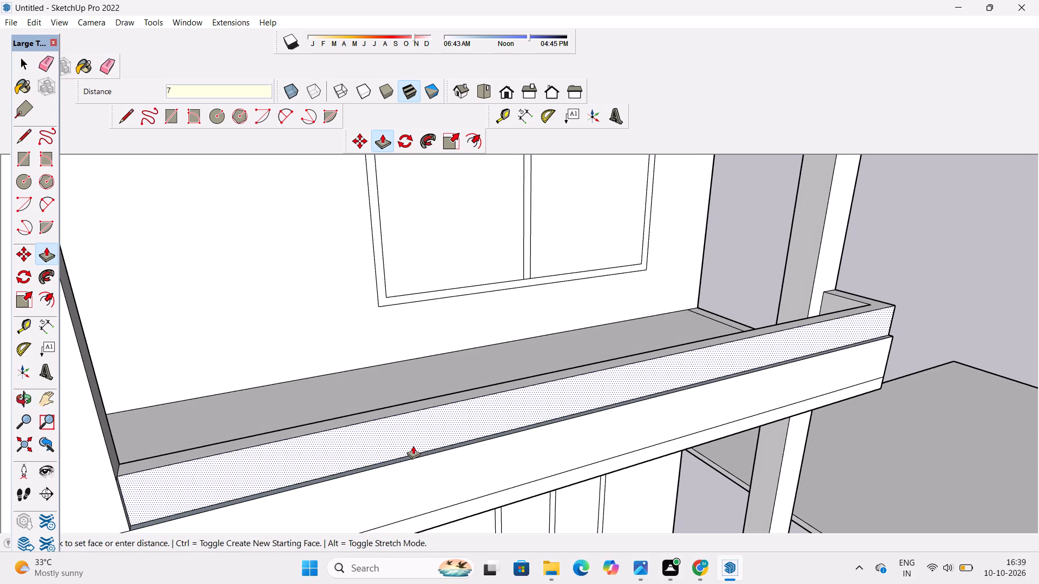
key(shift+quotedbl)
key(Return)
key(space)
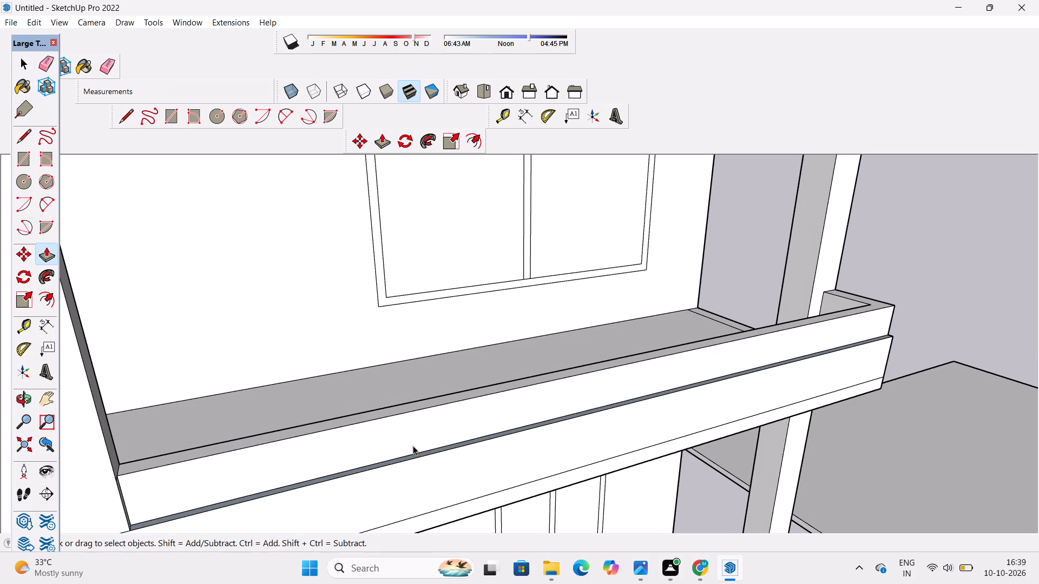
Push/Pull the narrow ledge below the recessed parapet band upward about 1 7/16".
text(o)
drag(649, 323, 537, 442)
drag(496, 460, 520, 356)
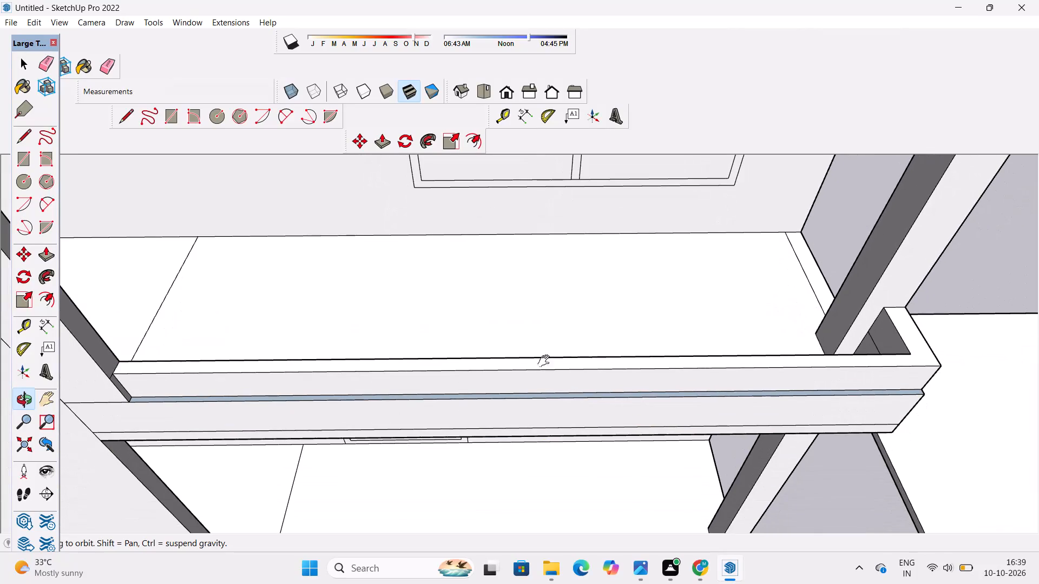
drag(842, 366, 595, 214)
drag(597, 225, 623, 288)
shift+drag(628, 319, 607, 230)
shift+scroll(605, 218, down, 3)
drag(595, 287, 624, 306)
scroll(638, 291, up, 2)
shift+drag(638, 288, 627, 309)
drag(625, 322, 680, 379)
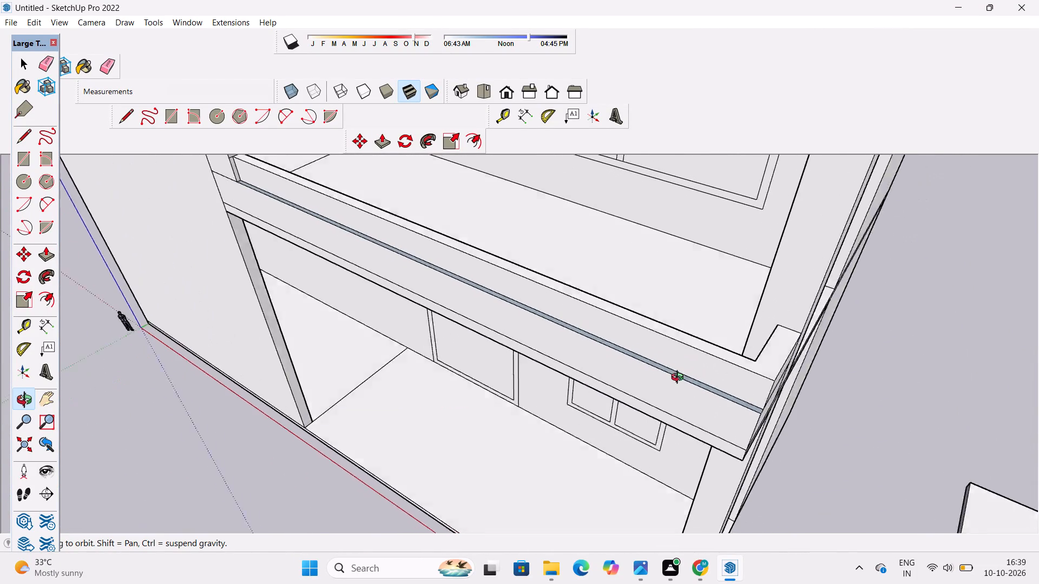
drag(680, 379, 682, 381)
key(space)
scroll(686, 373, up, 13)
click(672, 398)
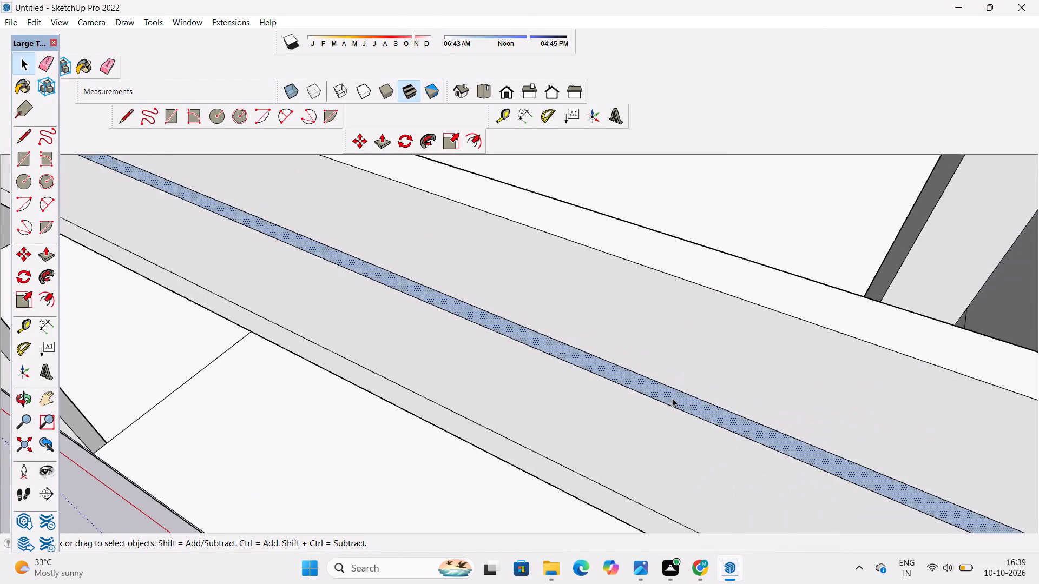
key(p)
click(672, 398)
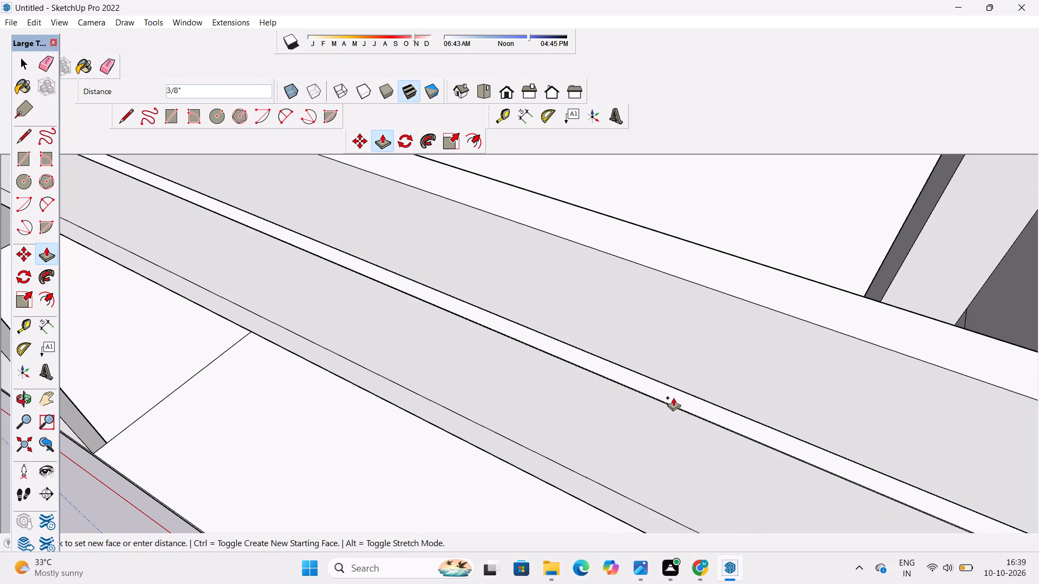
scroll(673, 400, up, 3)
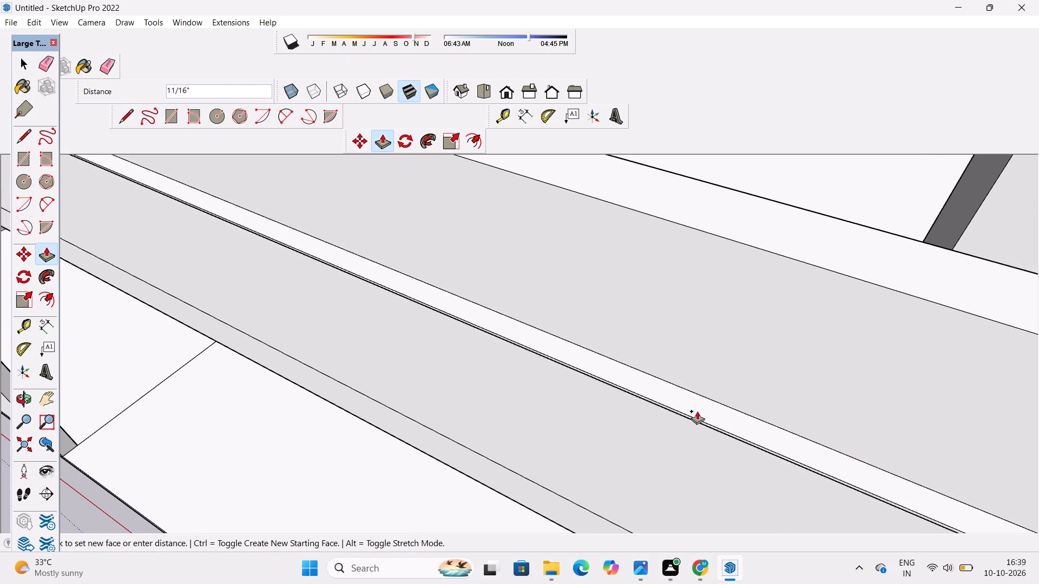
click(740, 432)
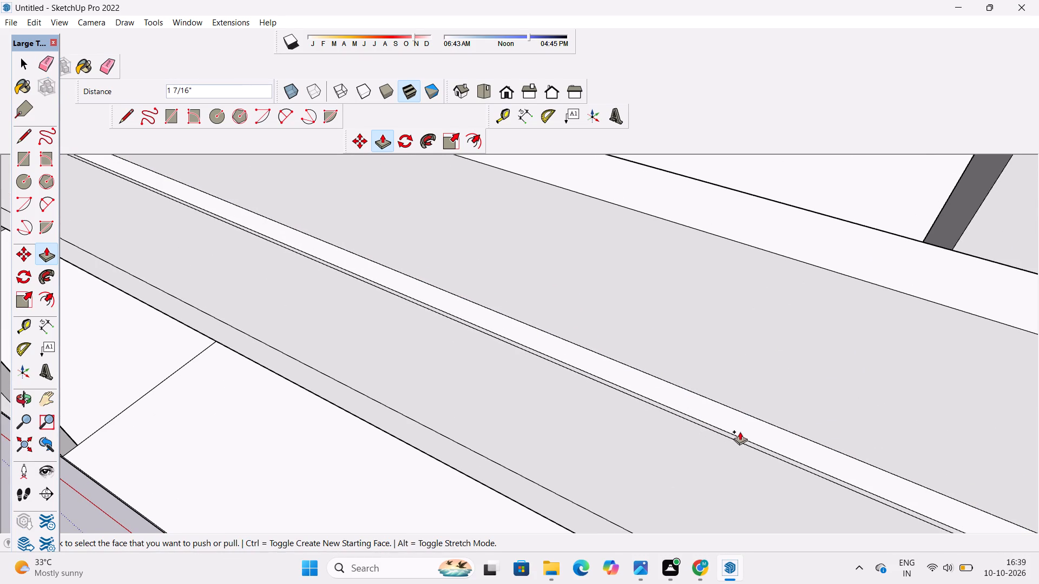
Erase the leftover horizontal edge just below the ledge on the parapet's front.
key(space)
key(o)
scroll(701, 416, down, 5)
drag(694, 434, 768, 369)
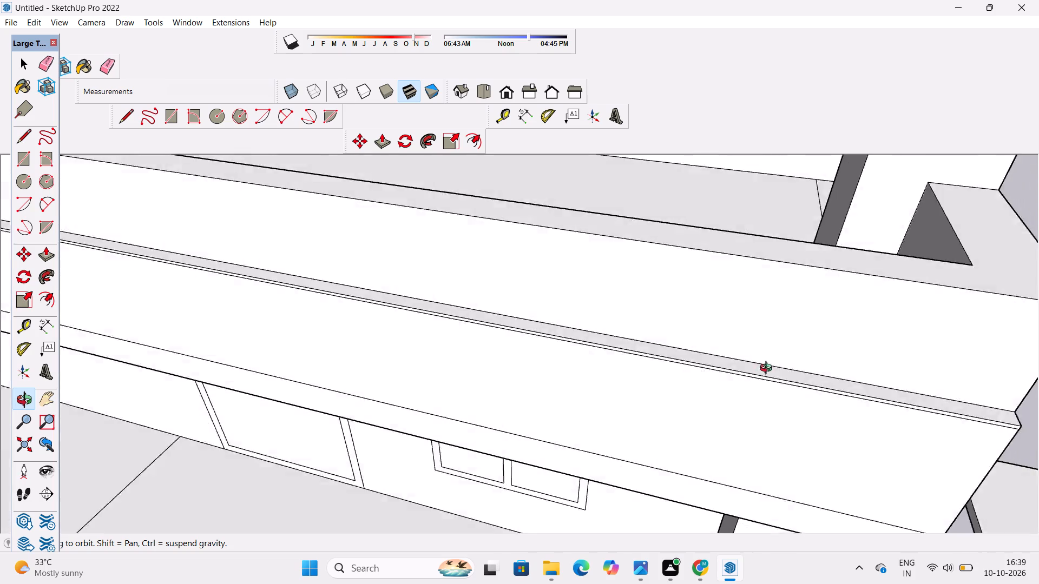
drag(768, 369, 775, 349)
scroll(777, 342, down, 2)
shift+drag(777, 342, 743, 381)
drag(724, 391, 773, 363)
key(e)
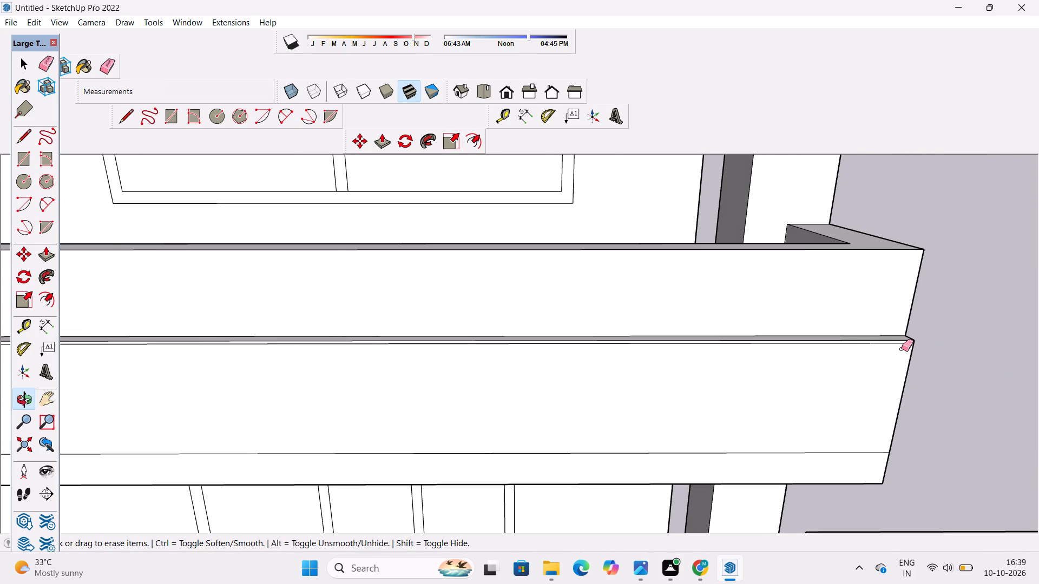
scroll(902, 349, up, 13)
click(902, 330)
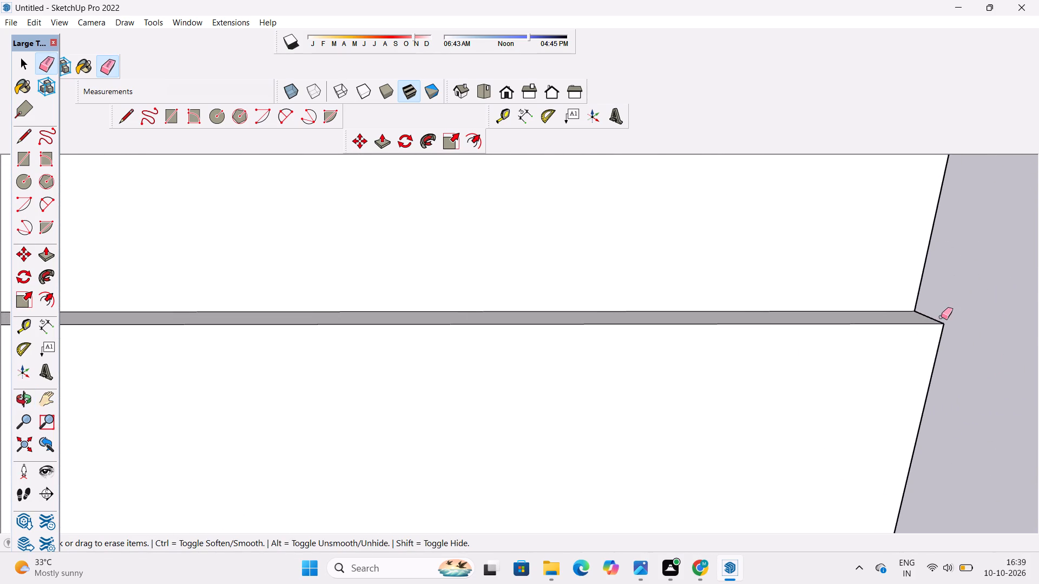
Erase the leftover short edge where the parapet ledge meets the tower wall extension.
scroll(944, 318, down, 13)
scroll(732, 378, down, 5)
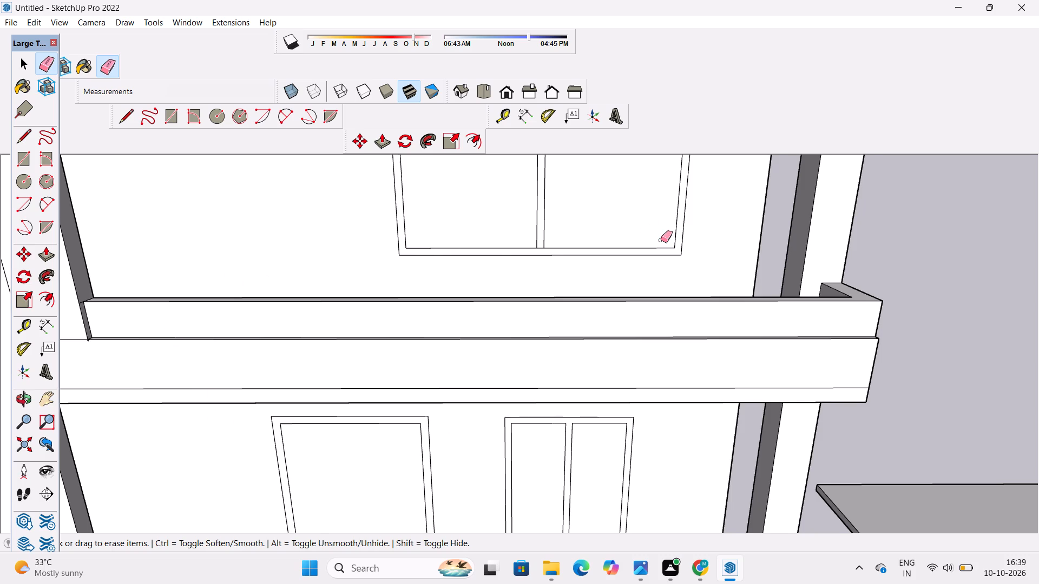
scroll(661, 240, down, 1)
scroll(202, 317, up, 13)
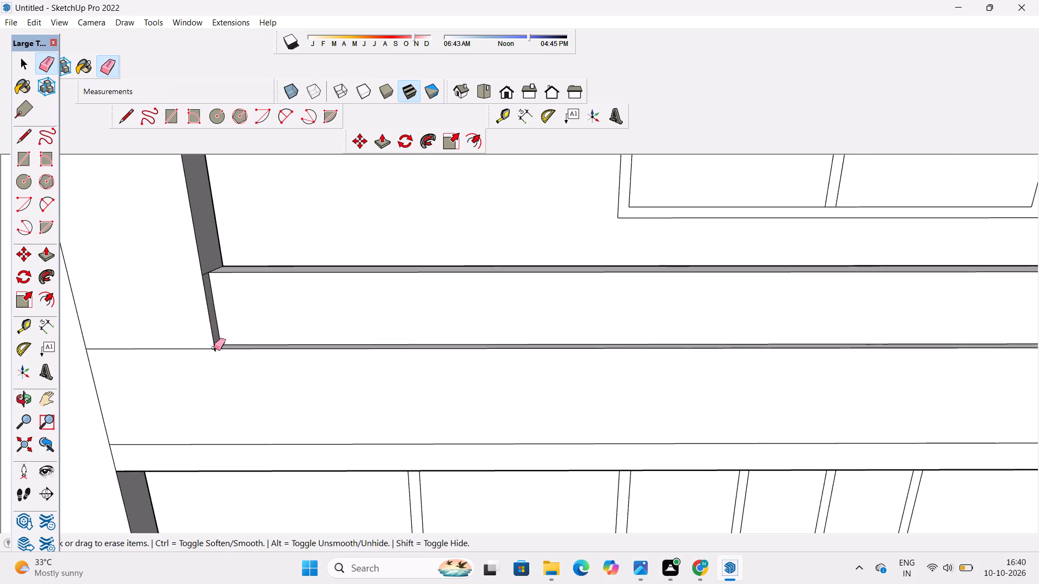
scroll(214, 348, up, 19)
drag(236, 333, 218, 346)
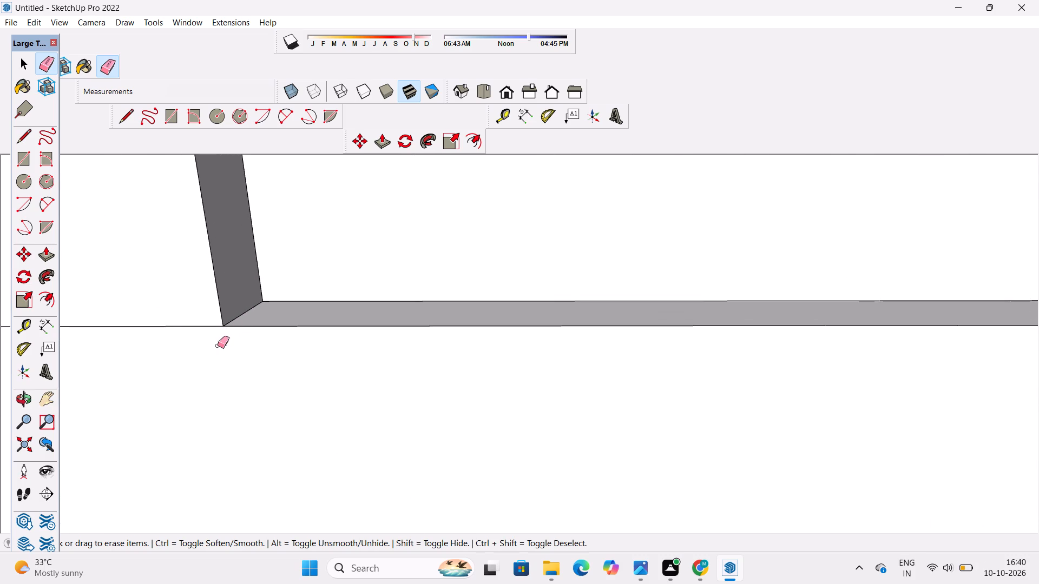
scroll(163, 333, down, 6)
key(space)
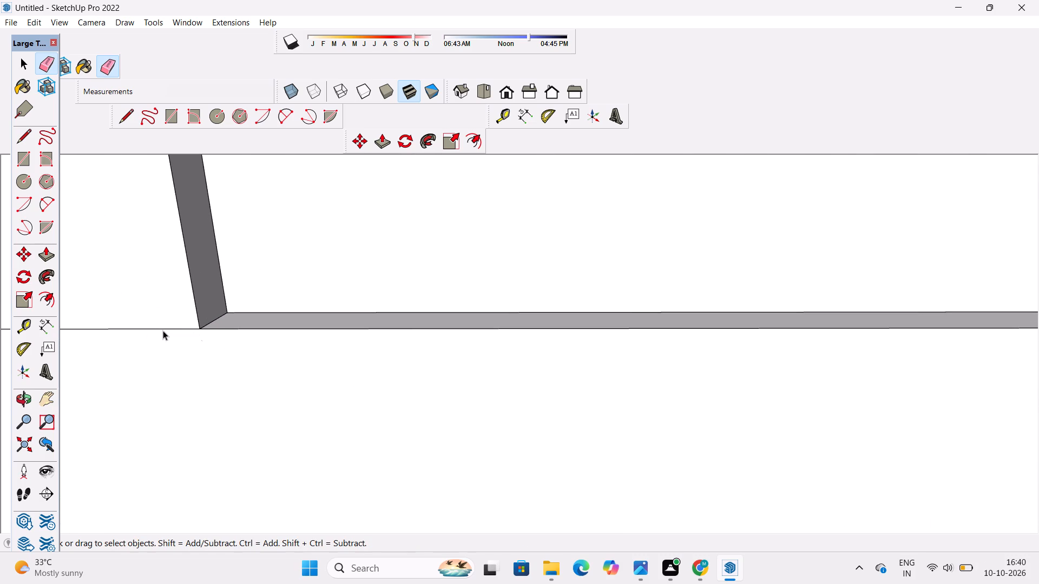
Erase the leftover short edge between the top of the parapet's recessed band and the face of the tower wall extension.
key(o)
scroll(202, 294, down, 12)
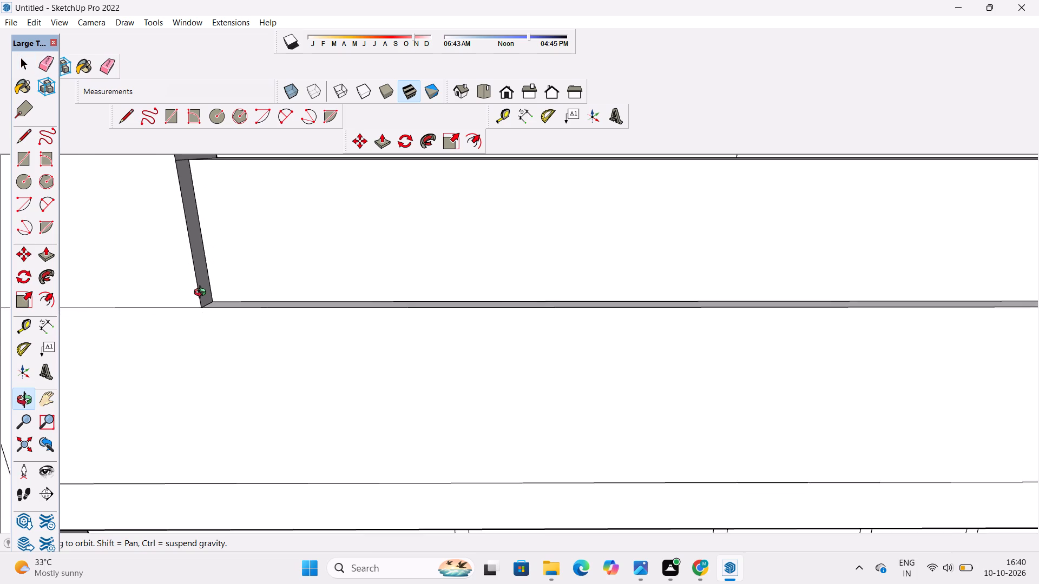
scroll(202, 294, down, 13)
drag(645, 248, 336, 243)
scroll(336, 231, down, 6)
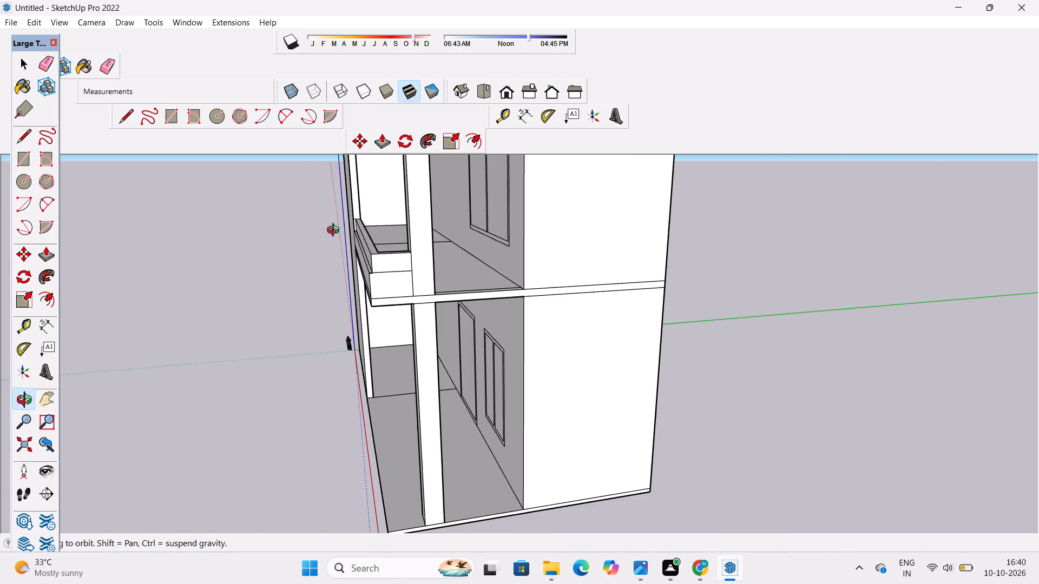
drag(353, 298, 540, 344)
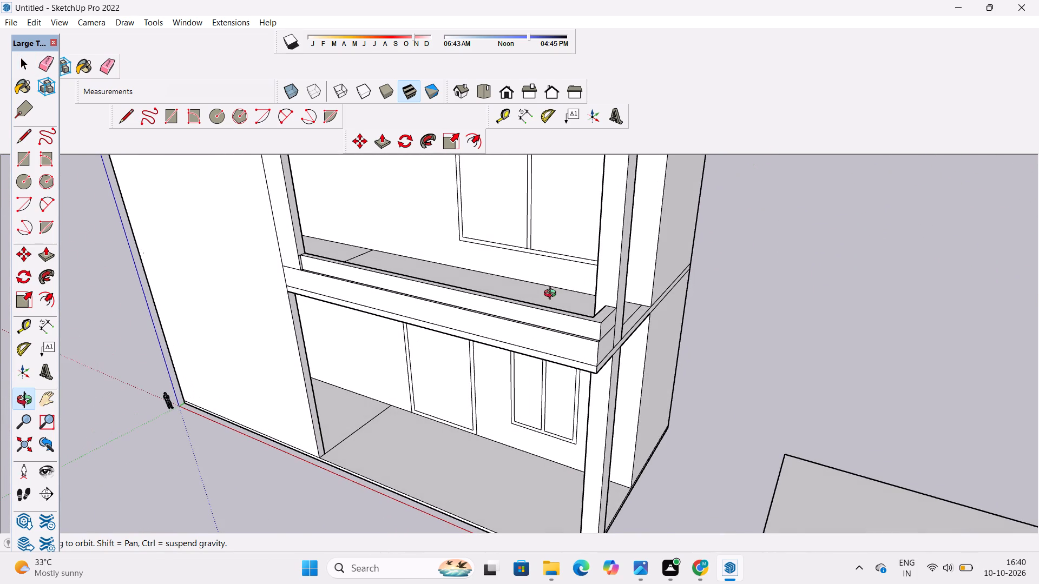
scroll(553, 295, up, 3)
drag(395, 346, 533, 432)
scroll(377, 419, down, 3)
shift+drag(374, 415, 409, 462)
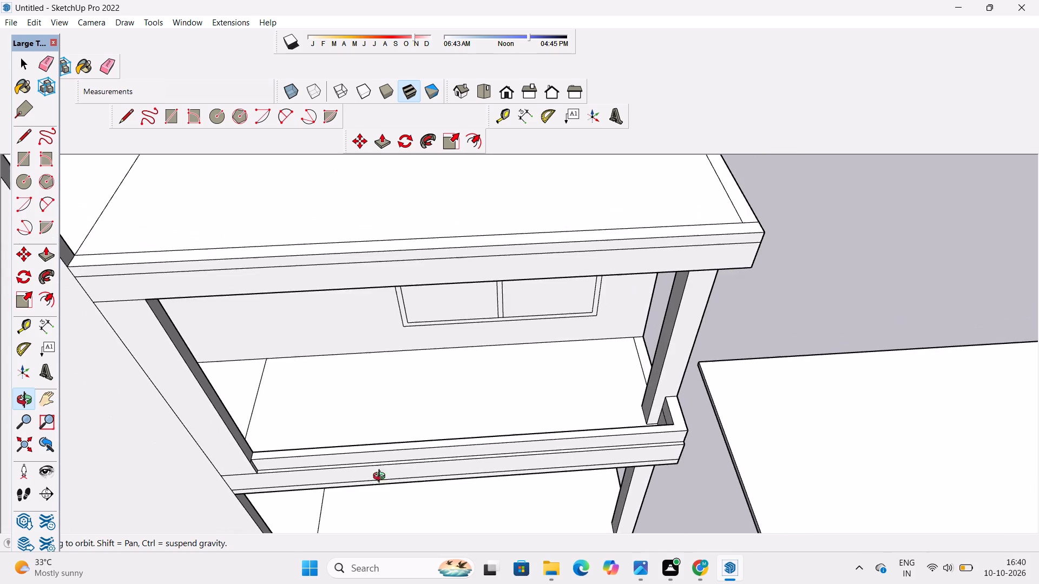
drag(344, 494, 185, 465)
scroll(258, 330, up, 14)
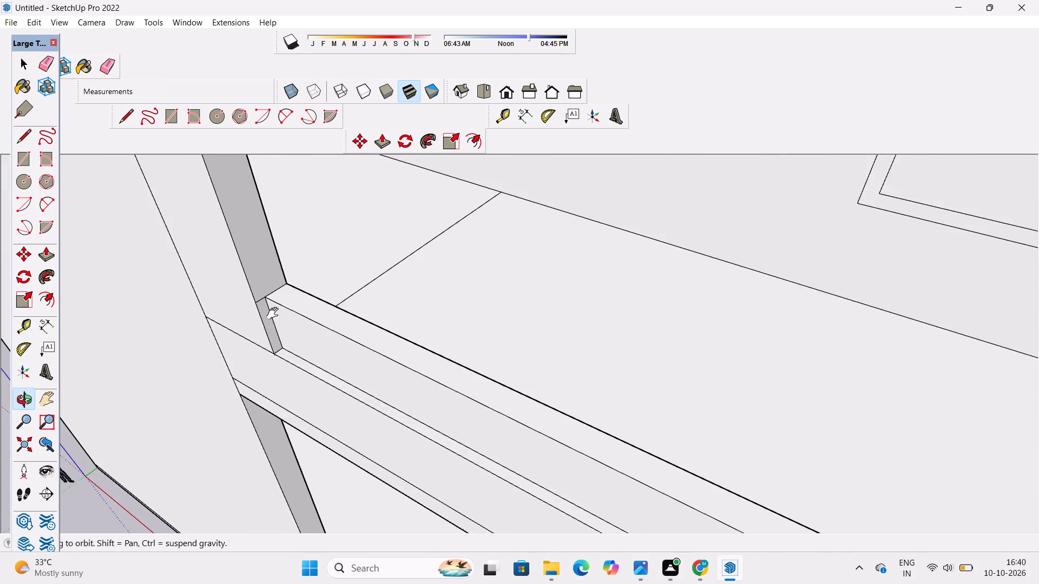
shift+drag(275, 314, 303, 399)
drag(298, 413, 298, 373)
scroll(293, 360, up, 5)
drag(300, 374, 277, 391)
scroll(278, 387, up, 5)
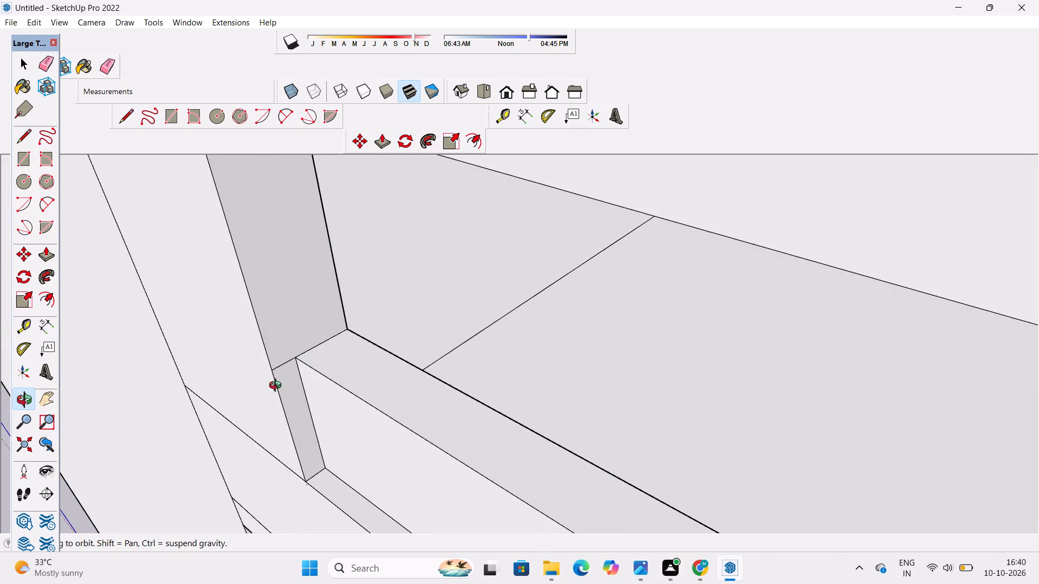
shift+drag(280, 377, 308, 413)
drag(308, 413, 308, 408)
scroll(308, 395, up, 5)
key(e)
drag(310, 381, 313, 397)
key(space)
Push/Pull the narrow strip along the balcony's side edge, between the column and rear wall, up 8' 6" to the adjoining parapet's height.
key(o)
scroll(348, 330, down, 13)
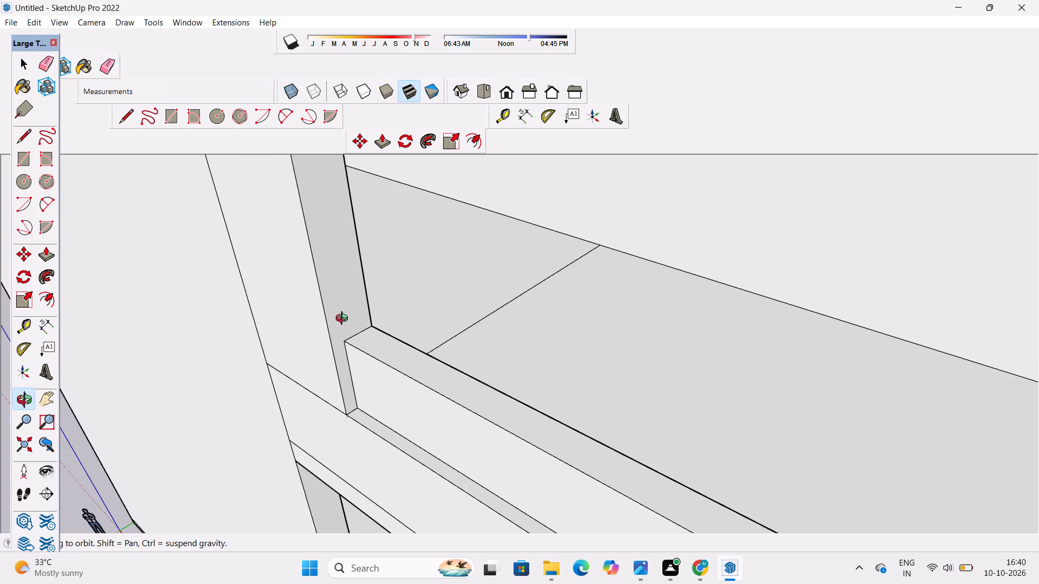
drag(339, 364, 531, 308)
scroll(556, 276, down, 11)
shift+drag(548, 289, 481, 313)
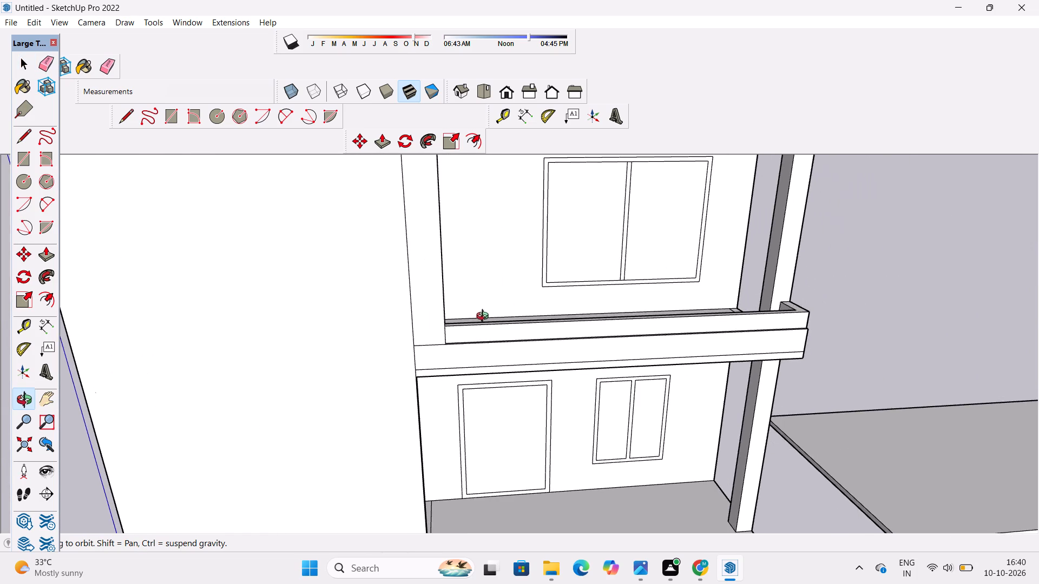
drag(481, 320, 419, 328)
shift+drag(536, 321, 389, 342)
drag(423, 340, 442, 401)
scroll(582, 383, up, 6)
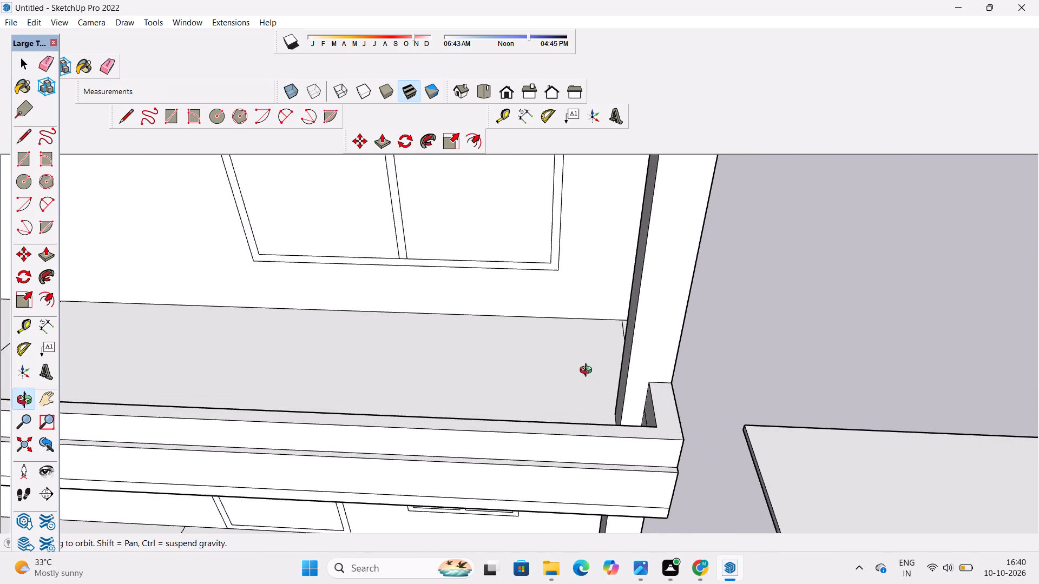
shift+drag(588, 371, 534, 377)
drag(524, 383, 354, 401)
drag(551, 439, 434, 429)
shift+drag(451, 424, 503, 448)
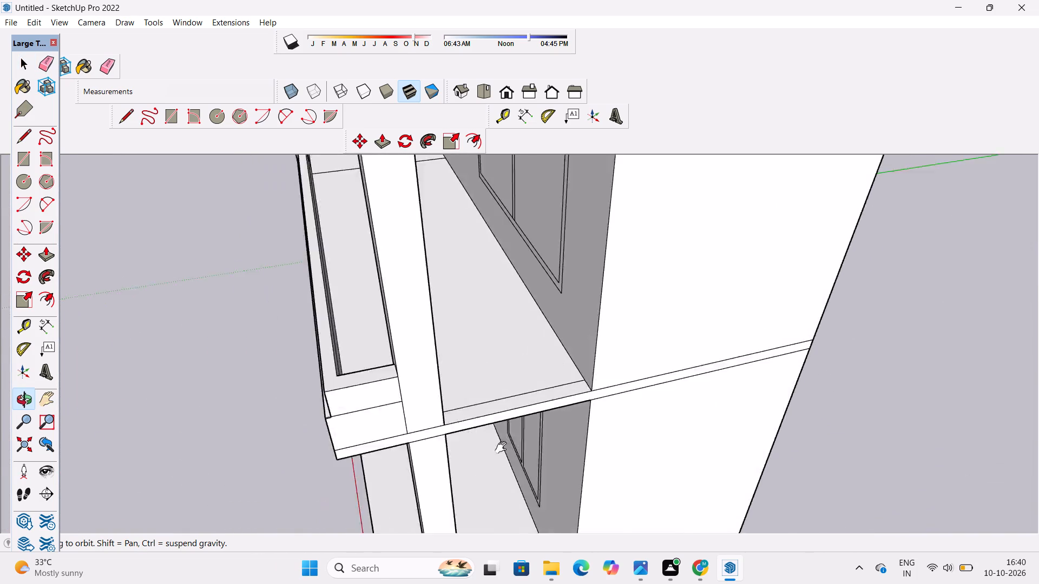
shift+drag(503, 448, 511, 461)
shift+drag(505, 465, 430, 452)
shift+drag(428, 447, 463, 464)
shift+drag(464, 465, 473, 481)
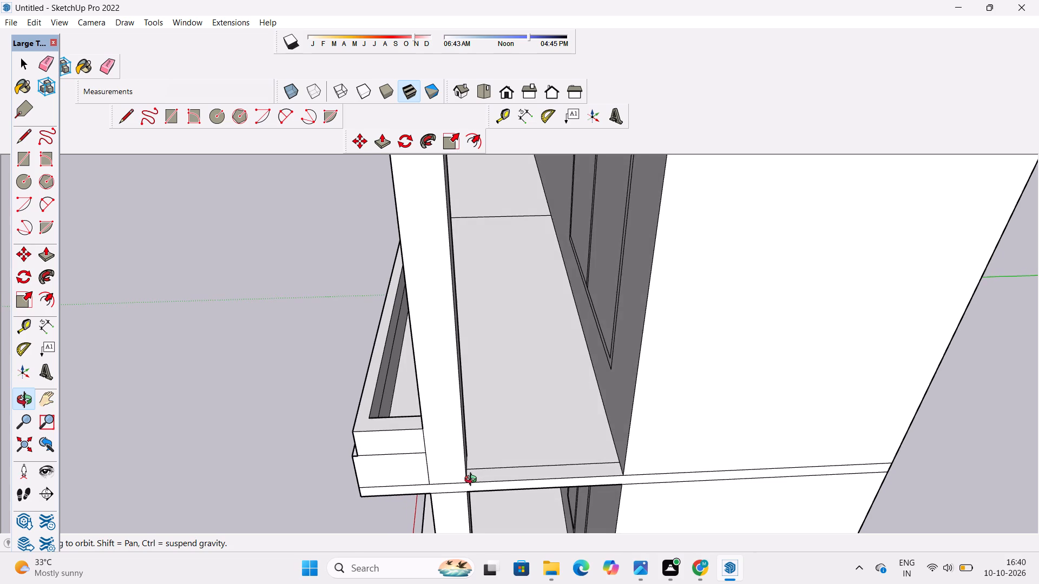
key(p)
scroll(473, 470, up, 3)
click(473, 470)
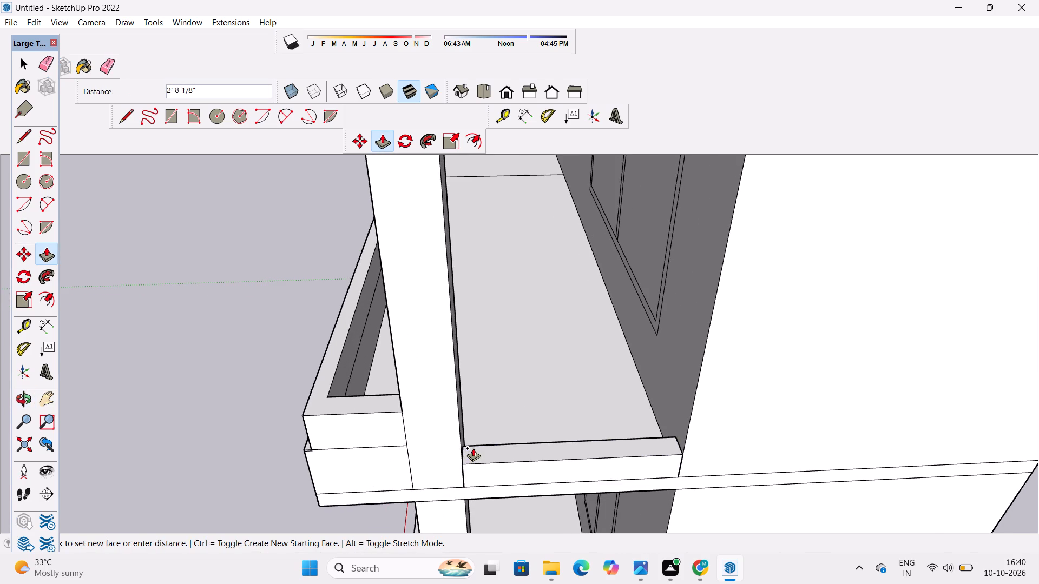
scroll(473, 448, down, 3)
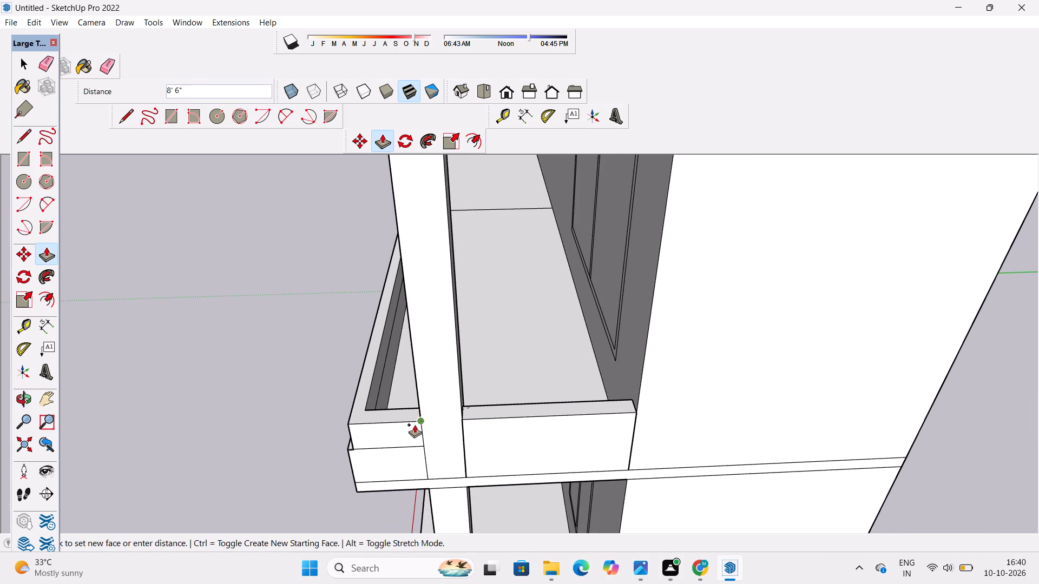
click(415, 424)
Push/Pull the top face of the new side wall between the column and rear wall up another 5'.
click(493, 414)
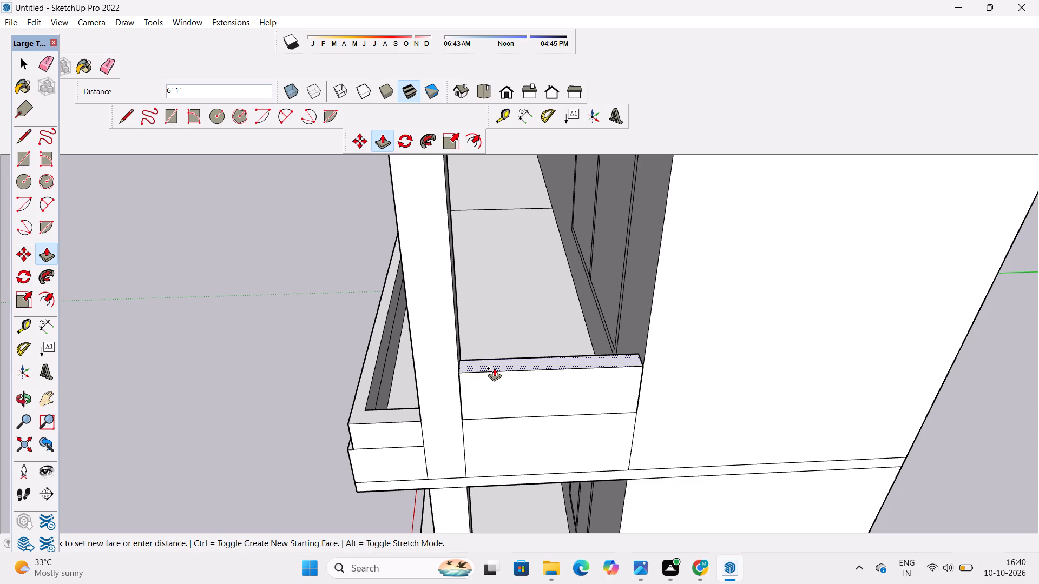
key(5)
key(apostrophe)
key(Return)
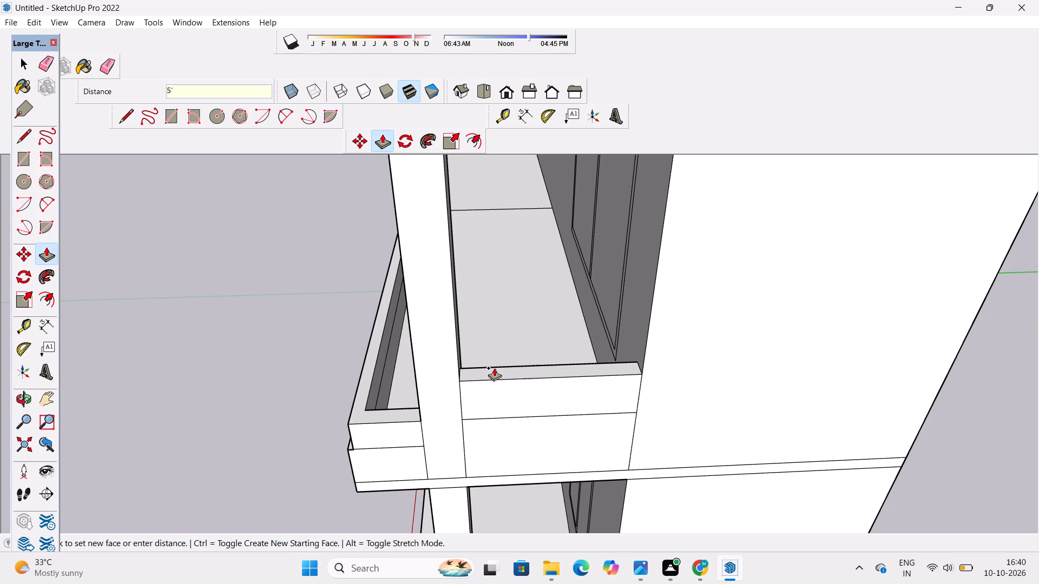
Draw a 6' vertical line up the column from the midpoint of the short side parapet's top edge.
key(o)
scroll(495, 374, down, 6)
drag(285, 454, 607, 426)
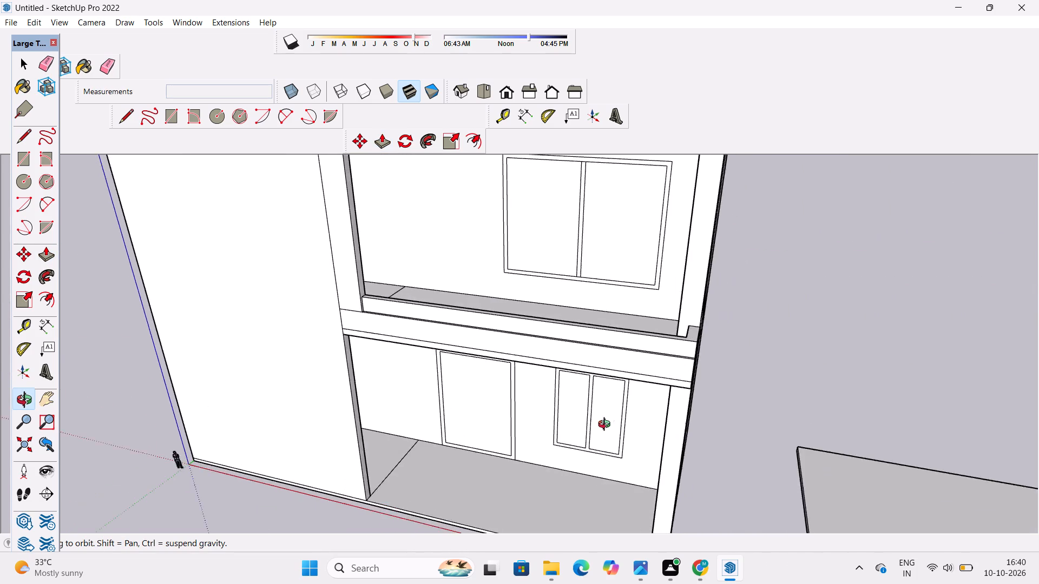
drag(607, 426, 610, 426)
drag(729, 344, 573, 436)
scroll(611, 416, up, 4)
shift+drag(611, 416, 607, 446)
drag(606, 447, 586, 448)
scroll(582, 442, up, 4)
shift+drag(582, 448, 583, 438)
key(l)
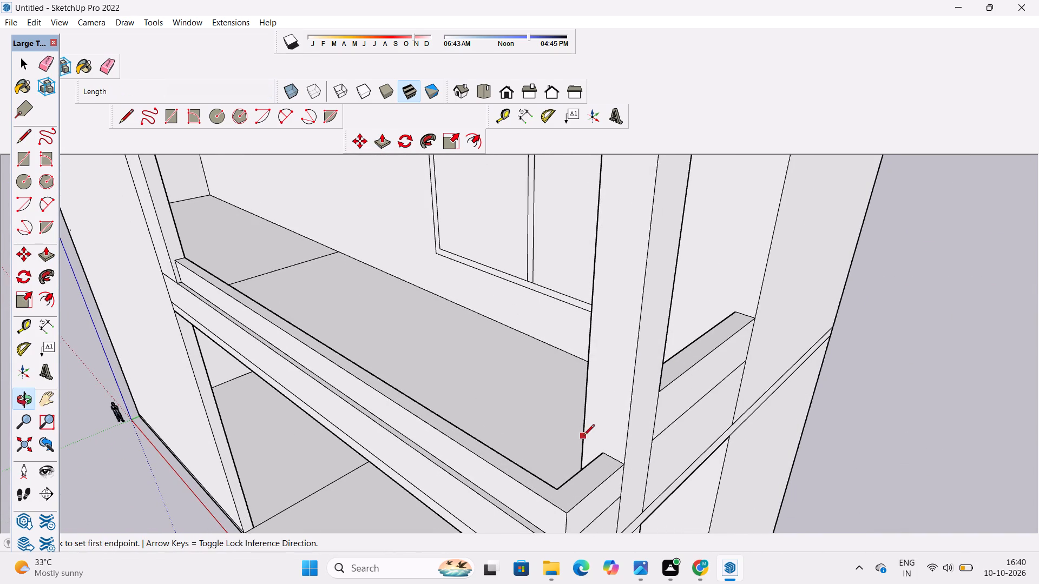
scroll(597, 442, up, 3)
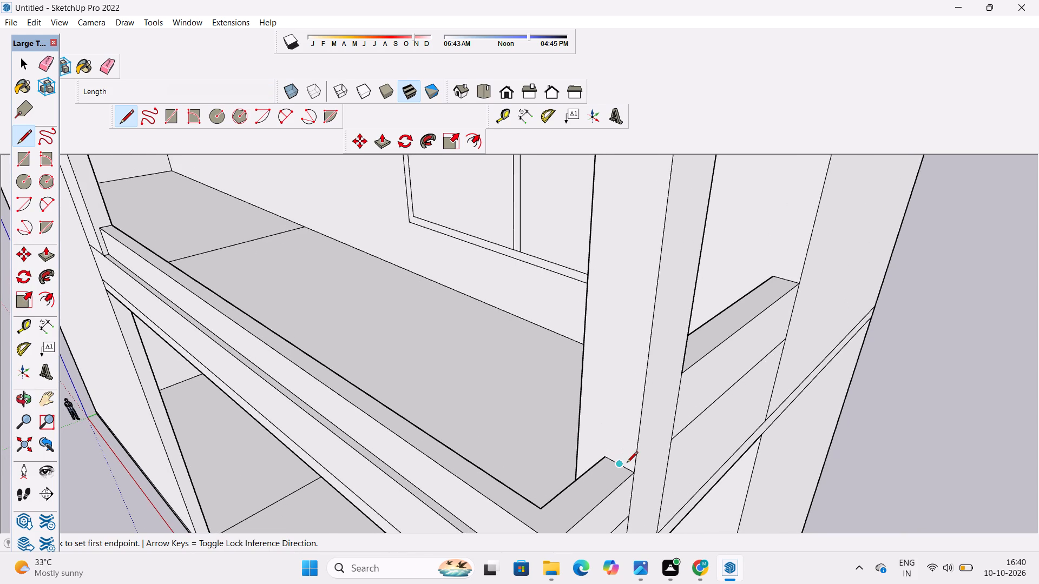
click(619, 466)
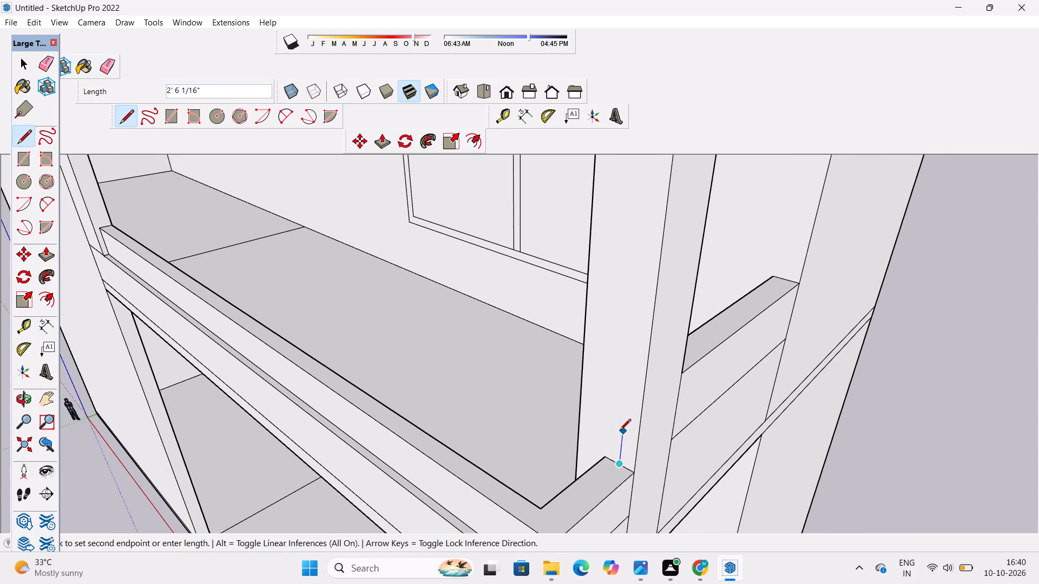
scroll(620, 431, up, 3)
scroll(620, 428, down, 1)
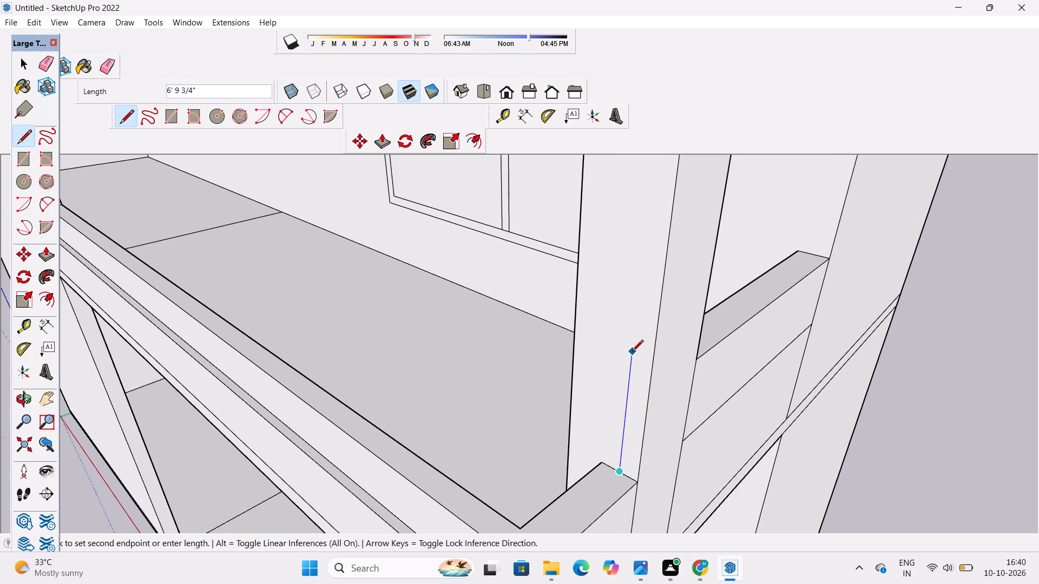
text(6')
key(Return)
scroll(632, 352, down, 5)
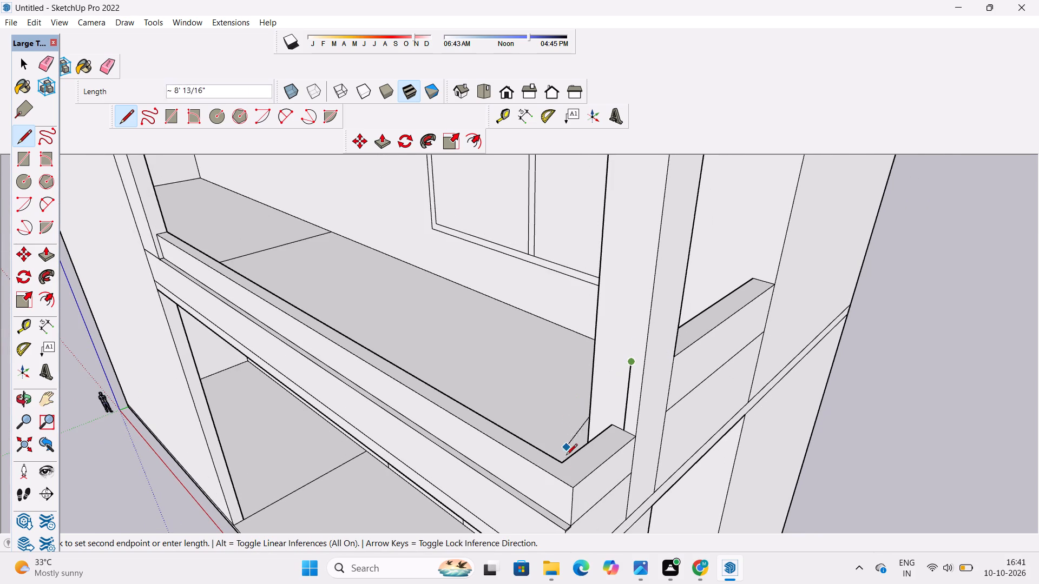
key(space)
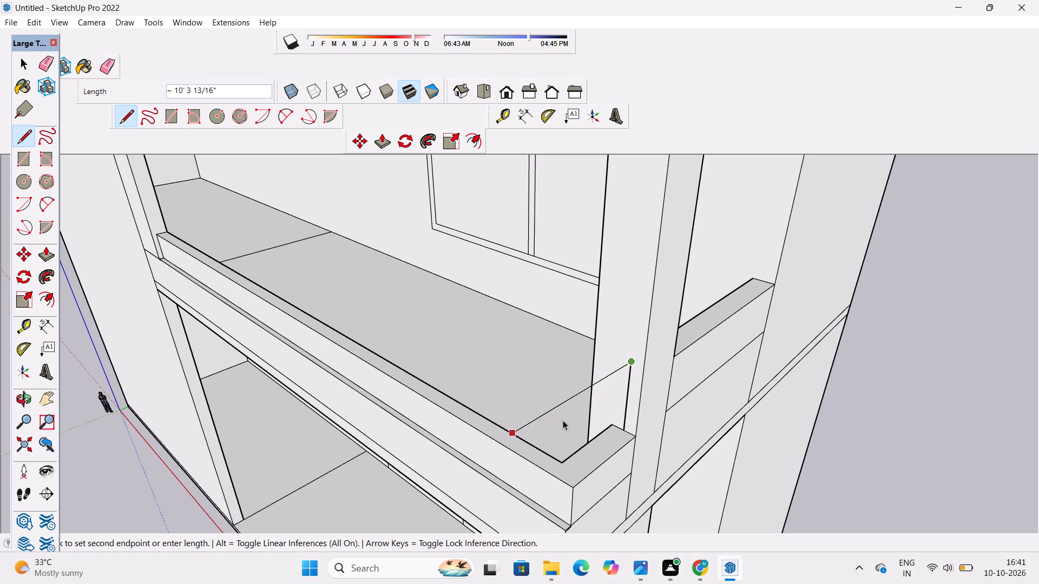
Draw a 7' 5" centre line along the short side parapet's top, from its front edge to the base of the vertical line.
key(o)
shift+drag(602, 487, 623, 402)
shift+drag(623, 402, 666, 488)
scroll(659, 436, up, 2)
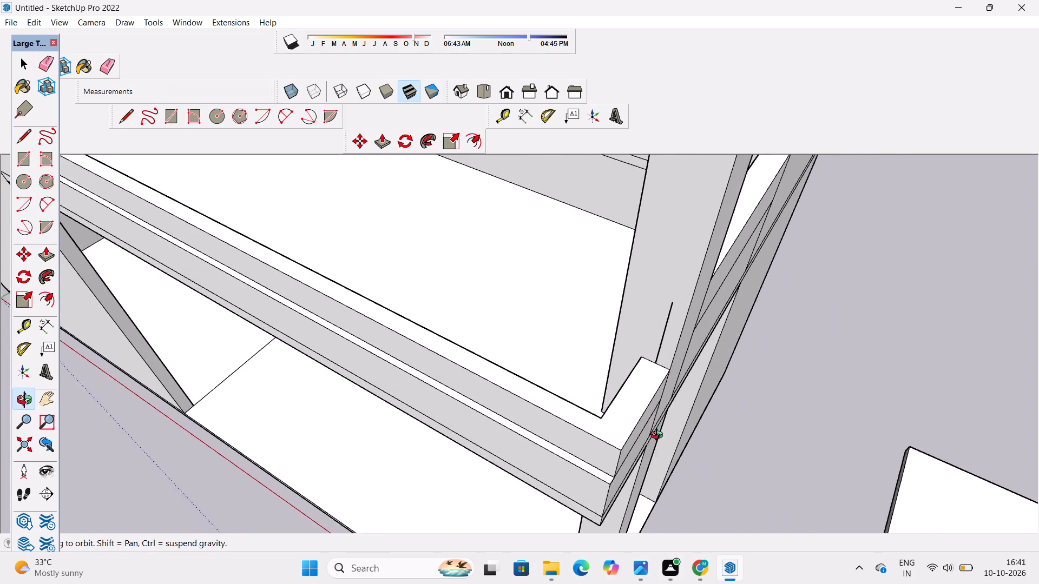
scroll(659, 436, up, 2)
shift+drag(659, 436, 654, 444)
key(l)
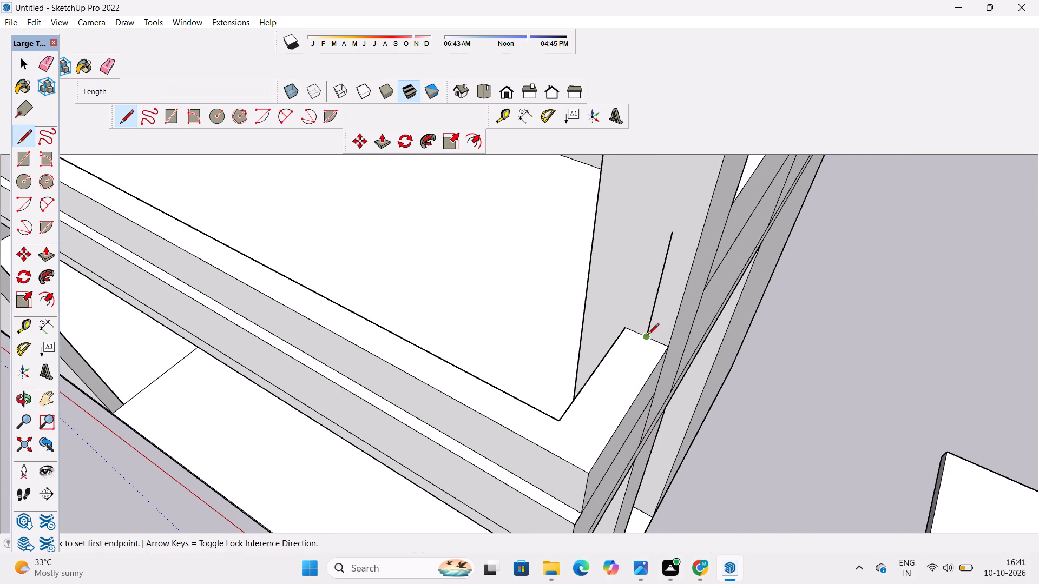
click(563, 459)
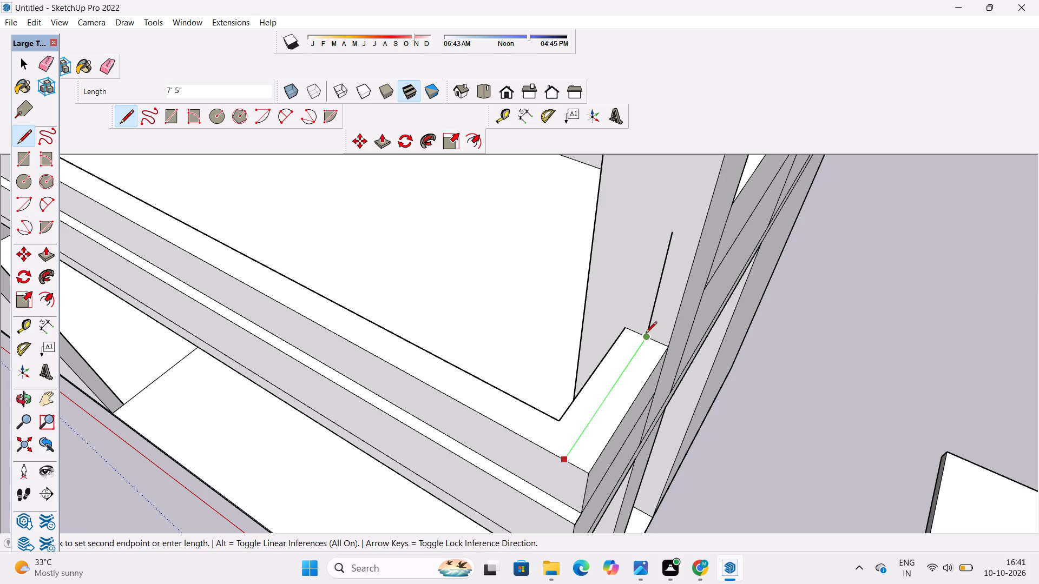
click(646, 334)
key(space)
Draw a short line across the side parapet's top from its outer edge to the parapet's inner corner.
key(l)
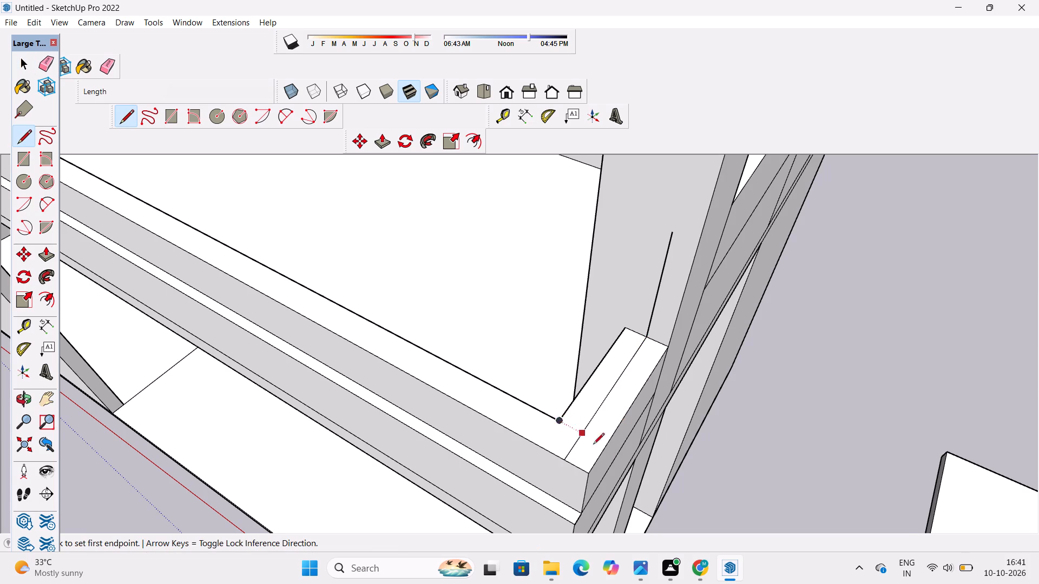
scroll(601, 459, down, 5)
scroll(371, 446, down, 4)
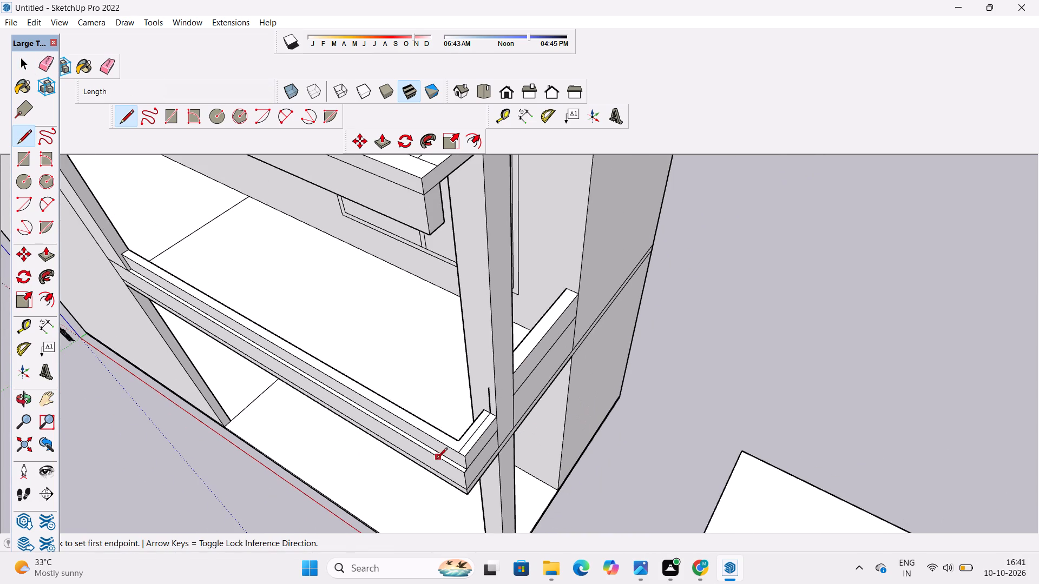
scroll(472, 446, up, 10)
scroll(438, 443, down, 5)
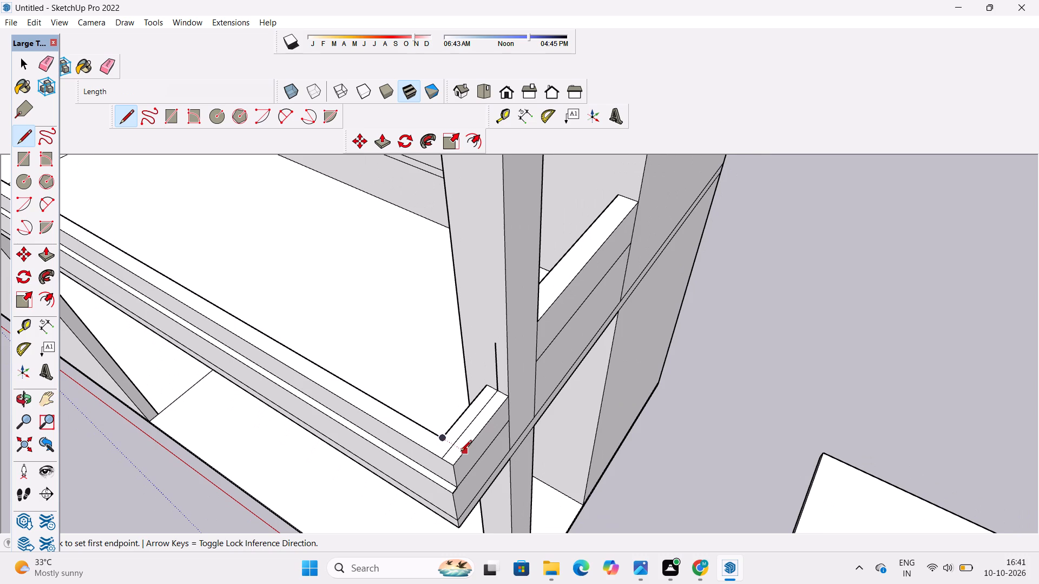
click(464, 452)
click(445, 438)
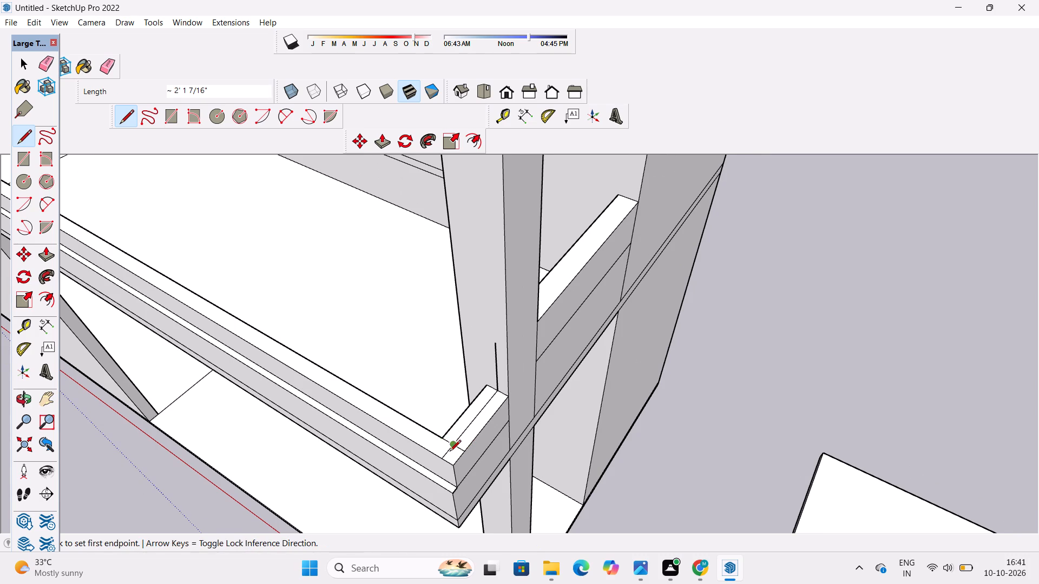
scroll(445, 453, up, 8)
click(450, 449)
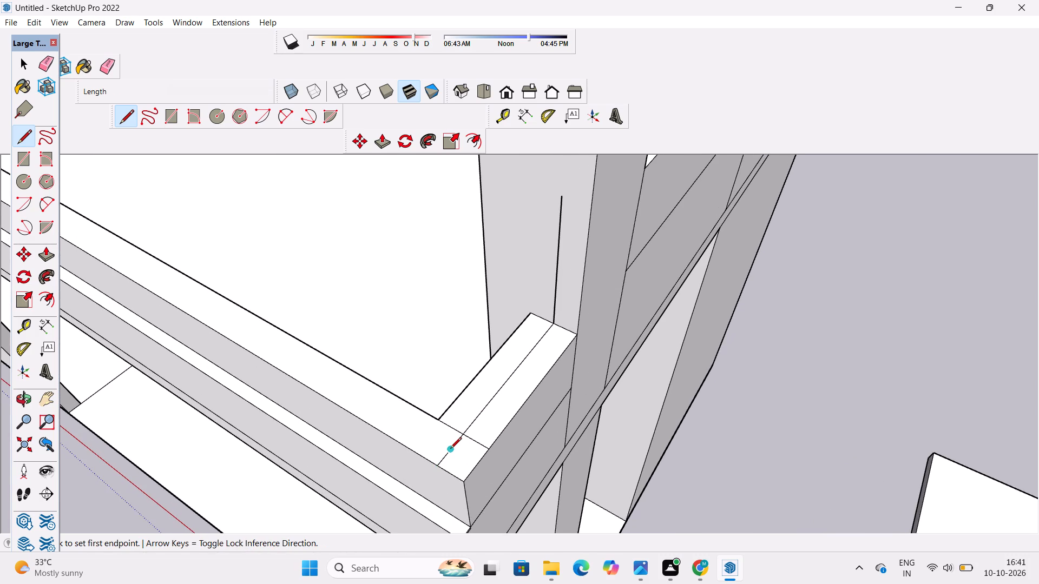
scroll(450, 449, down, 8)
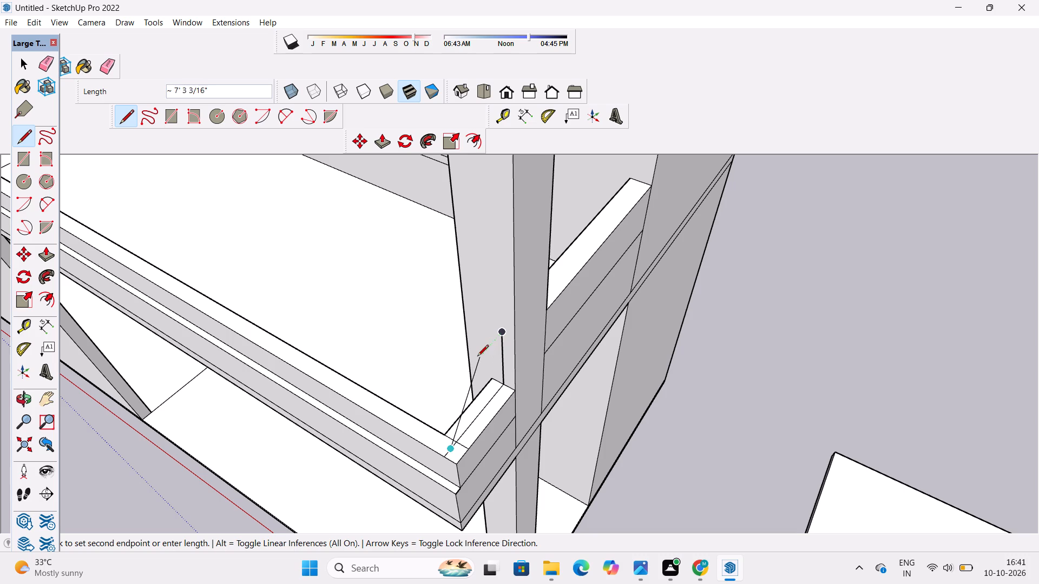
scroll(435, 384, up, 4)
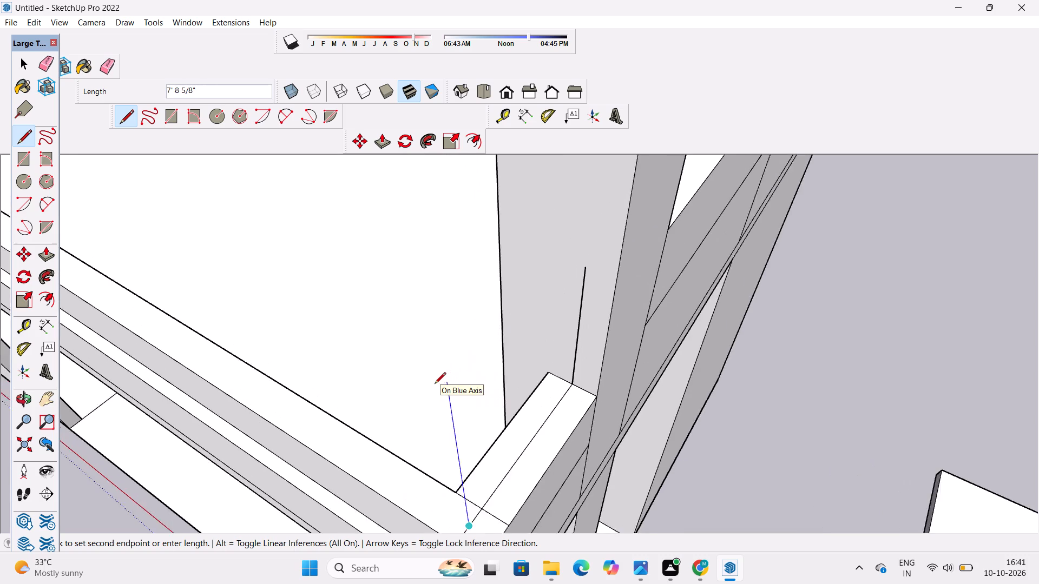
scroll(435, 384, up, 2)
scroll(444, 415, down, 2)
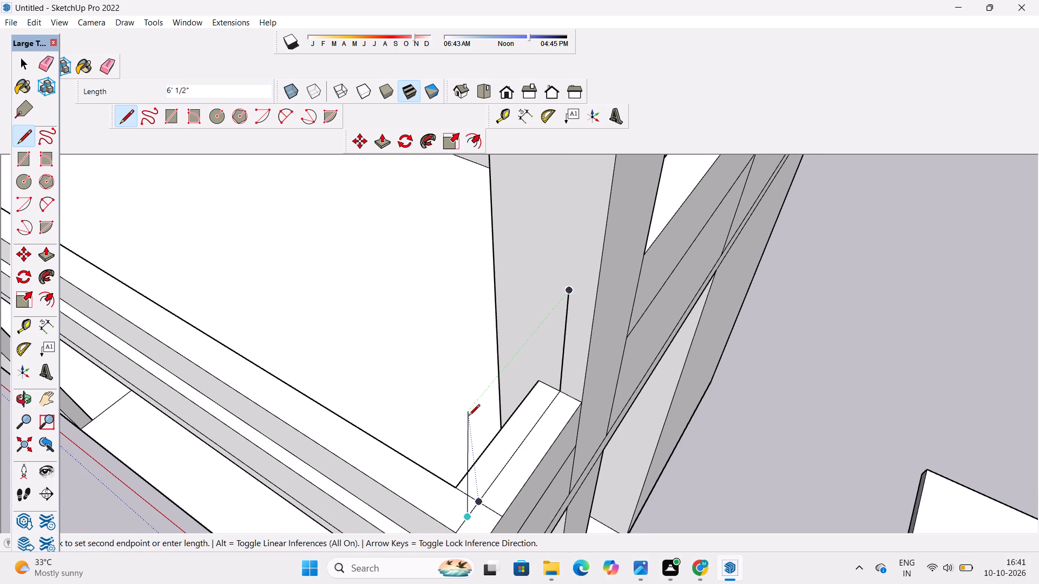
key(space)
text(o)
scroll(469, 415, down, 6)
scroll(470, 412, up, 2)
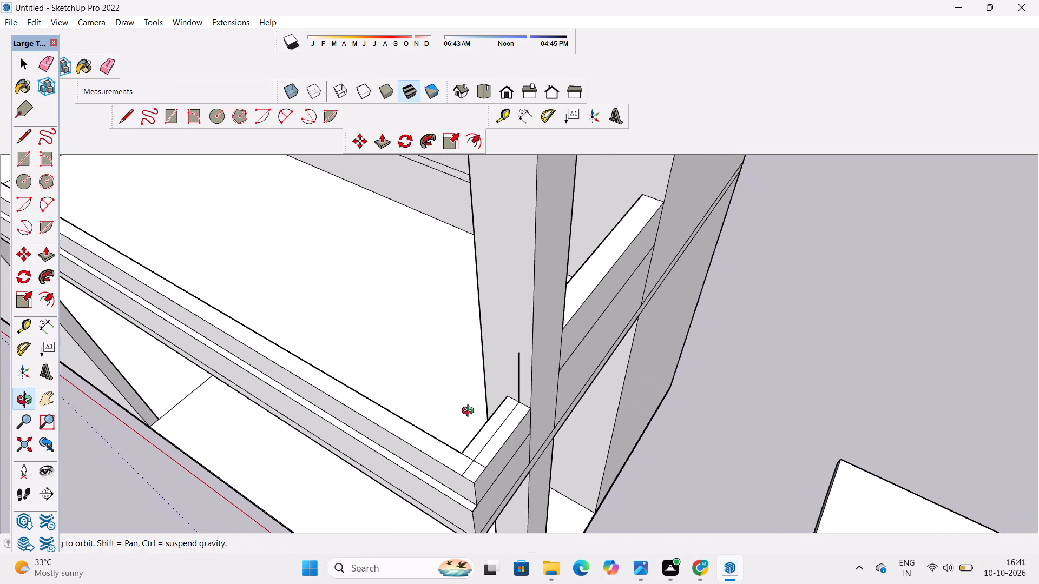
Close a 6' high vertical panel on the side parapet's centre line by drawing its front vertical edge and its top edge.
scroll(470, 412, up, 2)
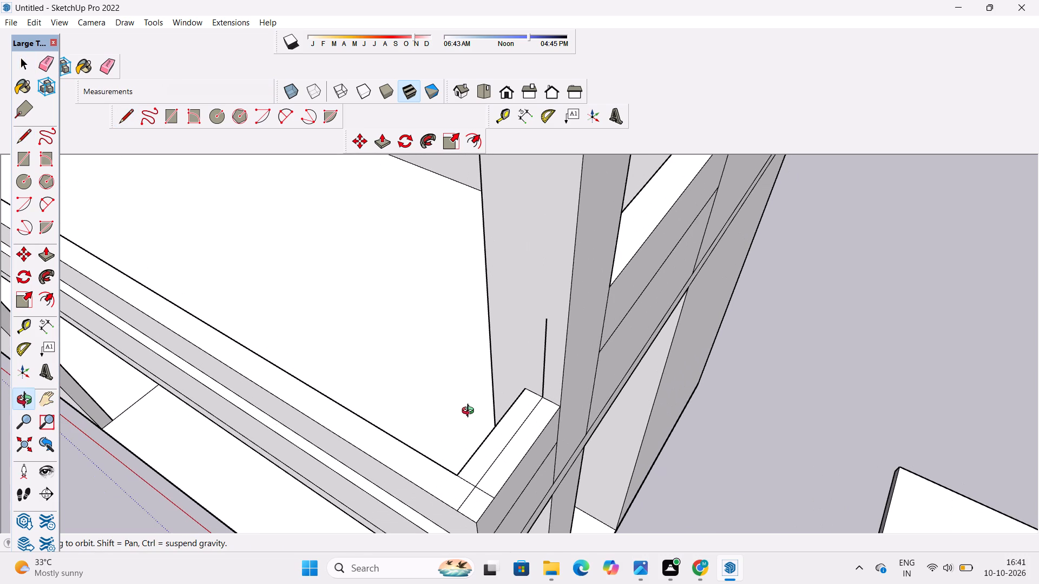
scroll(470, 412, down, 1)
shift+drag(471, 432, 479, 404)
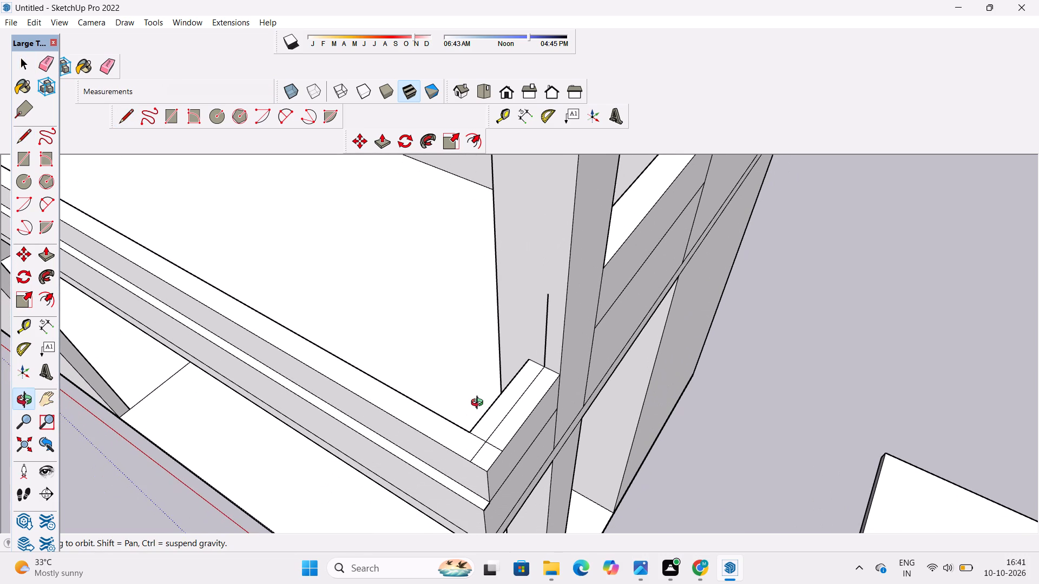
drag(483, 442, 489, 392)
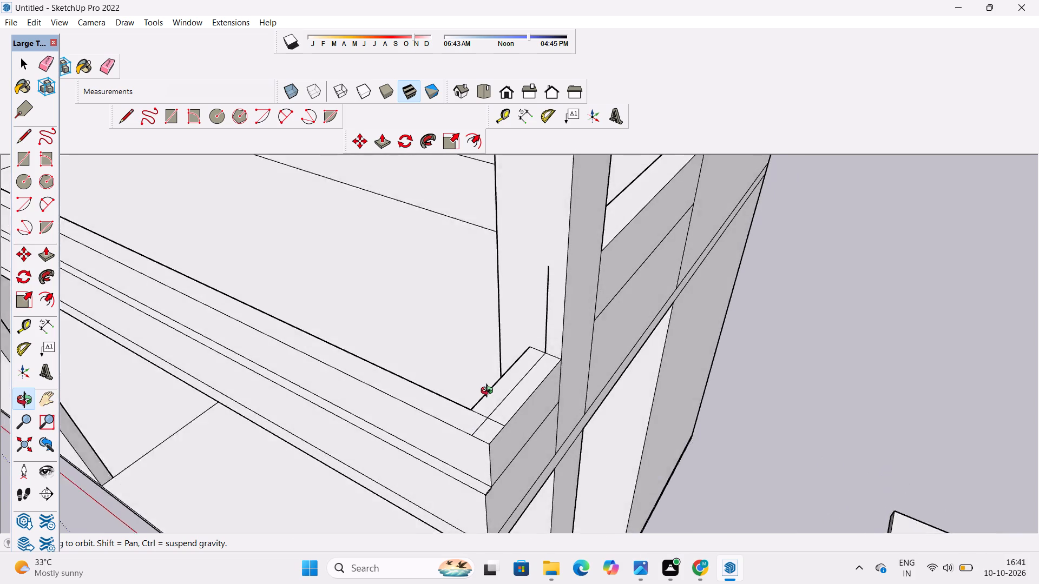
drag(489, 392, 489, 391)
shift+drag(494, 403, 496, 419)
drag(496, 429, 532, 424)
drag(530, 432, 528, 446)
click(527, 447)
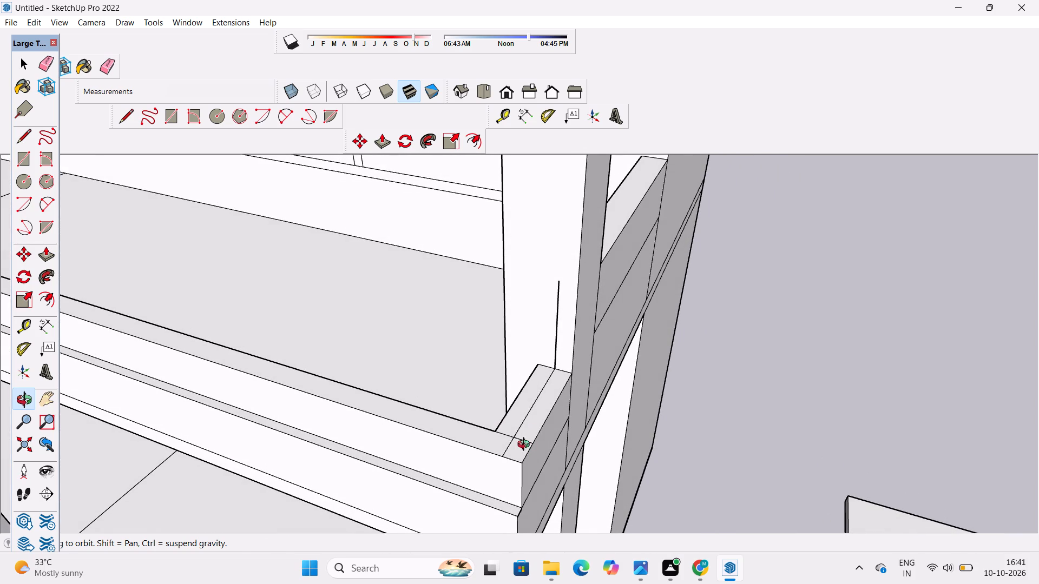
key(l)
scroll(514, 439, up, 1)
click(512, 439)
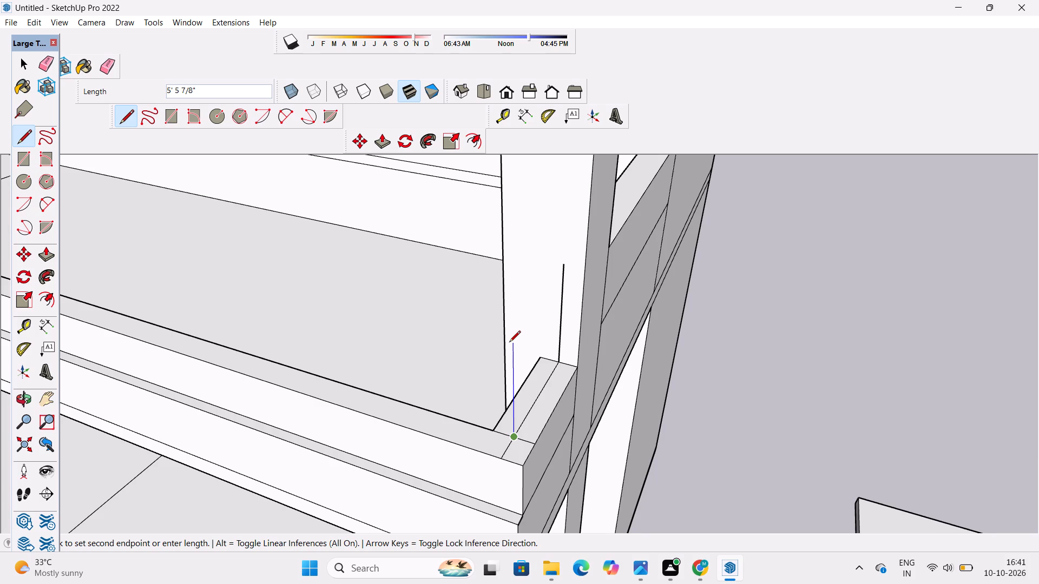
scroll(509, 343, down, 2)
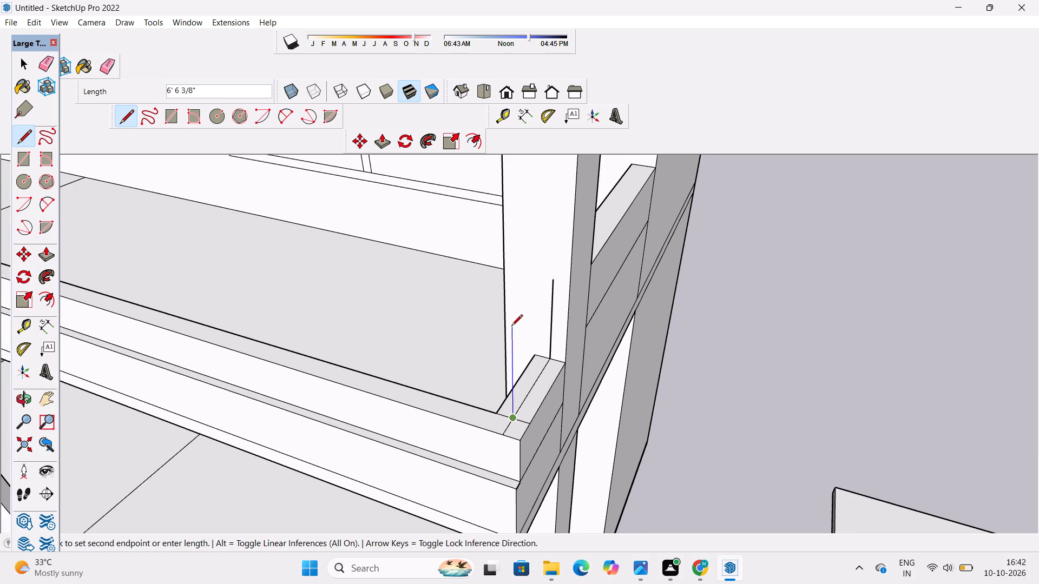
text(6')
key(Return)
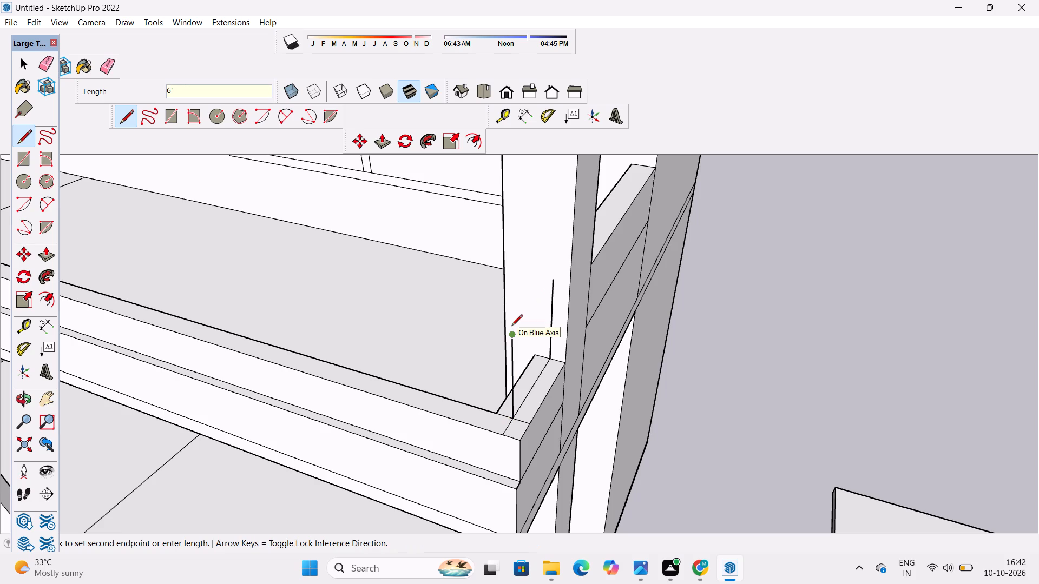
click(551, 277)
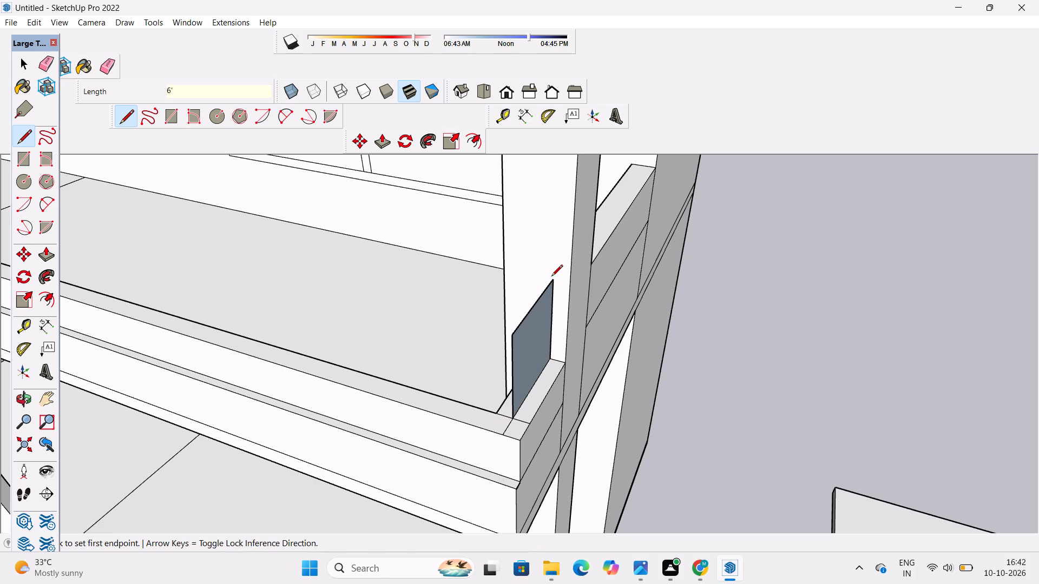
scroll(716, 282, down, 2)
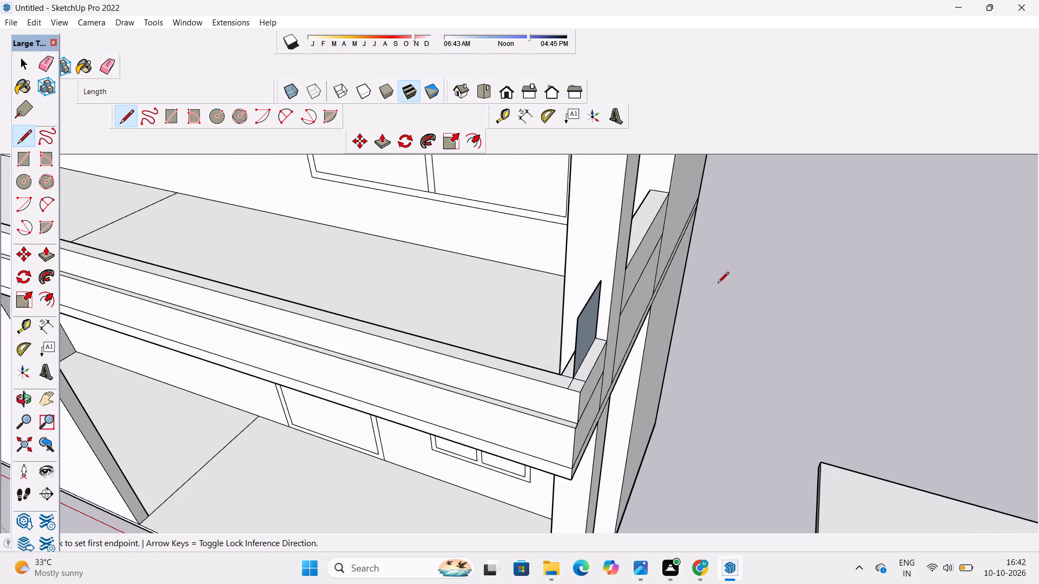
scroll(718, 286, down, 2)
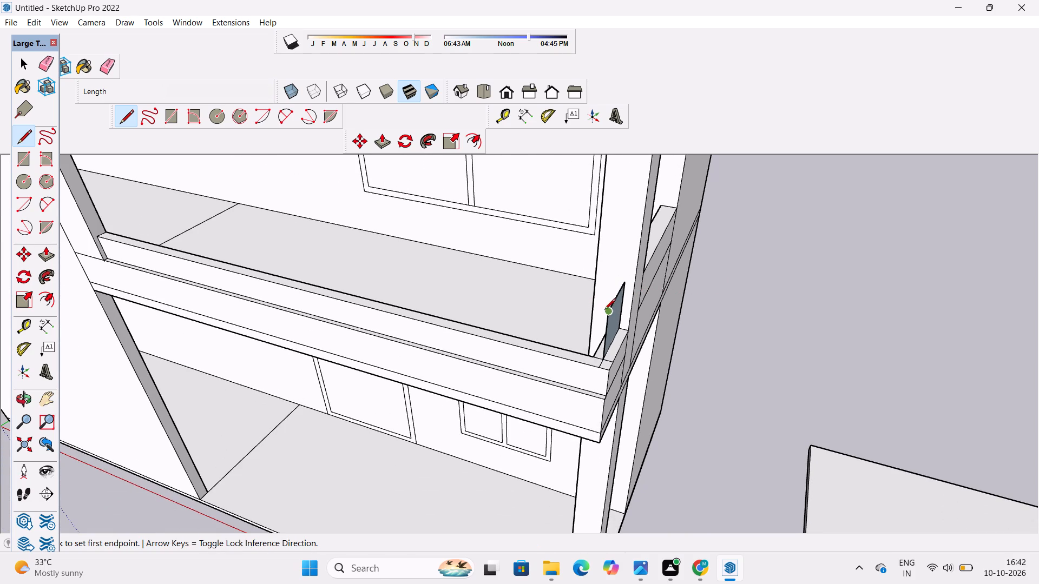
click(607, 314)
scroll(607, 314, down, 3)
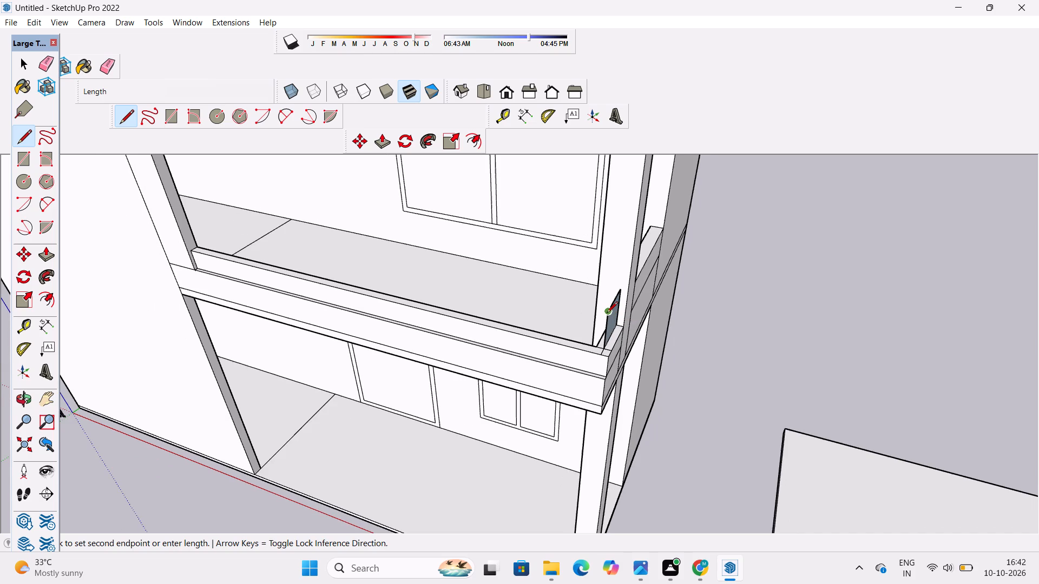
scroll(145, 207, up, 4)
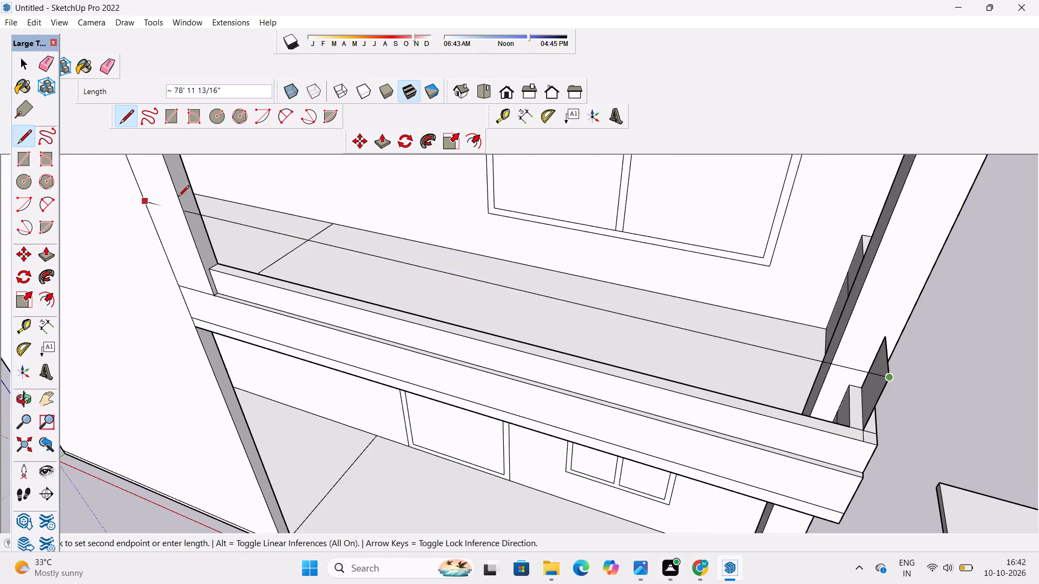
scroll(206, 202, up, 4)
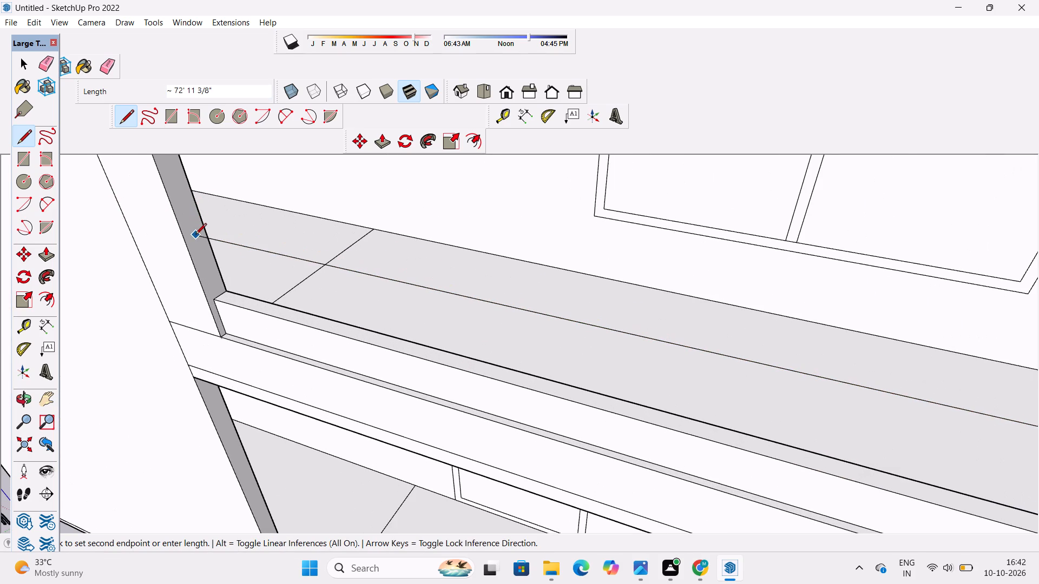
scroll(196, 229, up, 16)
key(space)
Draw a 6' vertical line up the wall at the front parapet's far end, from the midpoint of the parapet's top end edge.
text(o)
scroll(208, 219, down, 2)
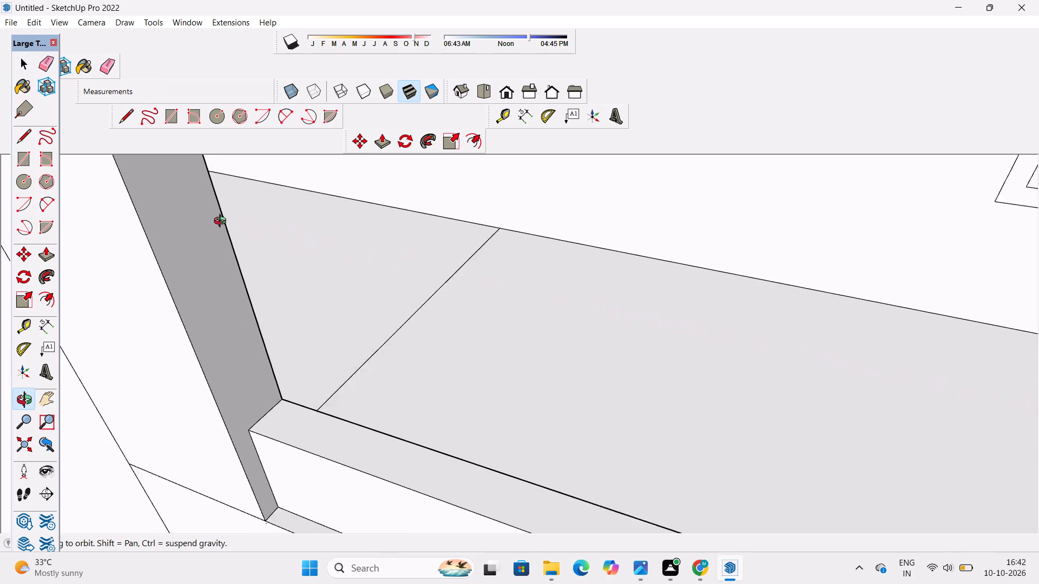
scroll(222, 222, down, 9)
shift+drag(259, 221, 265, 203)
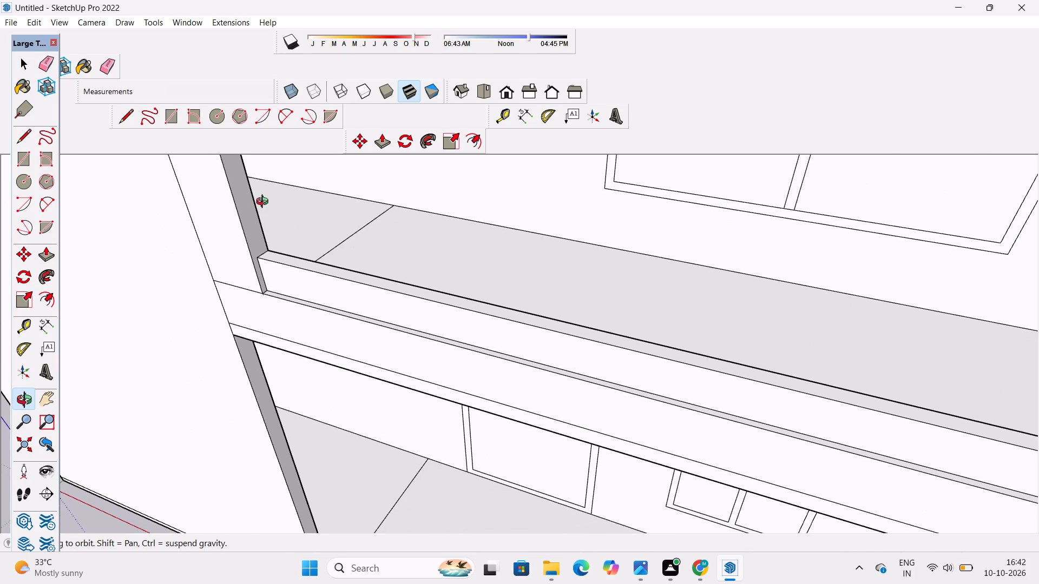
drag(265, 203, 391, 266)
scroll(397, 228, down, 5)
shift+drag(542, 269, 488, 253)
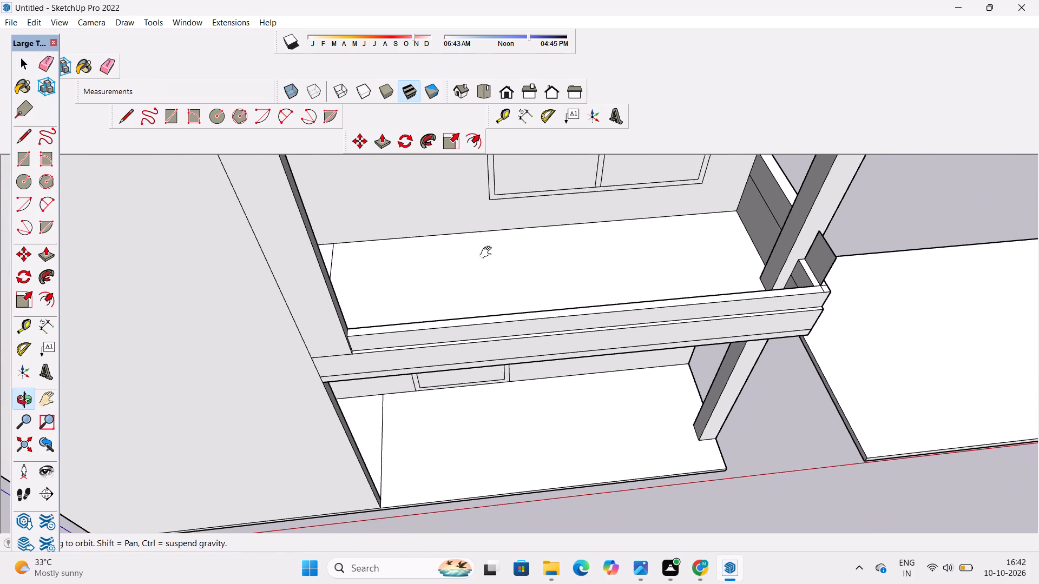
shift+drag(488, 253, 449, 273)
scroll(821, 364, up, 2)
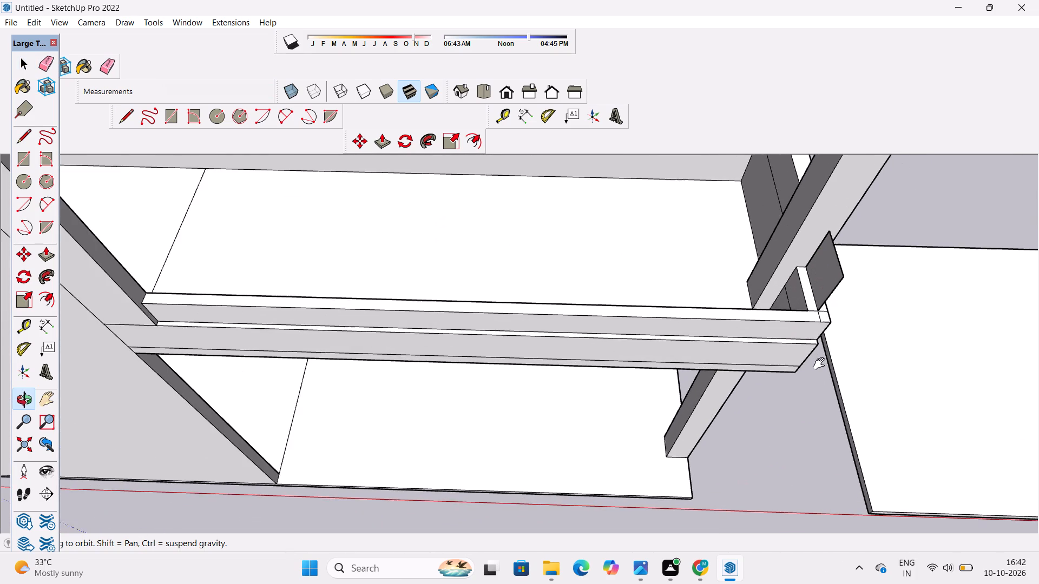
shift+drag(821, 364, 819, 343)
drag(818, 343, 797, 361)
shift+click(797, 361)
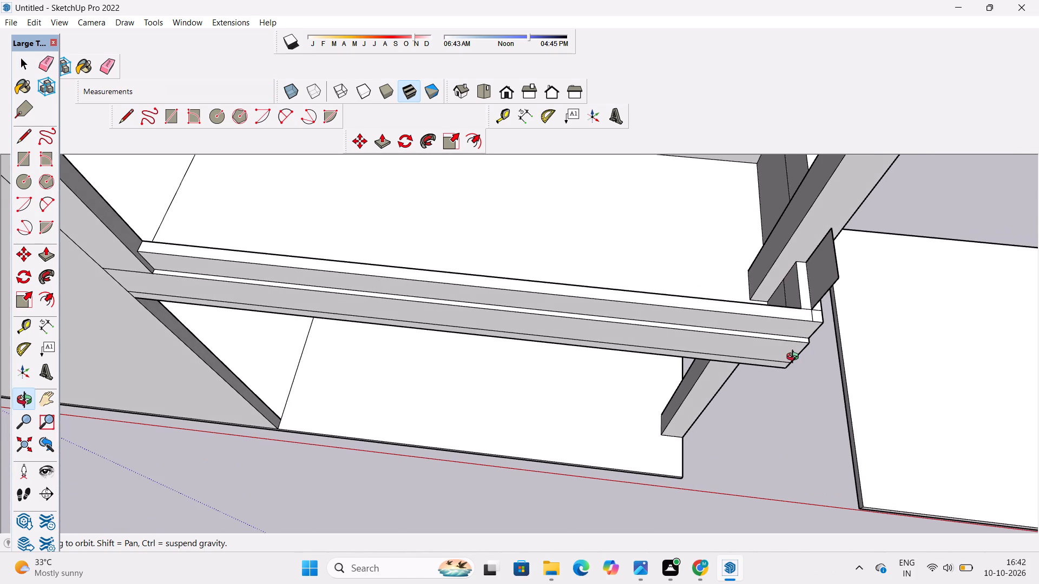
scroll(794, 347, down, 2)
shift+drag(794, 347, 797, 331)
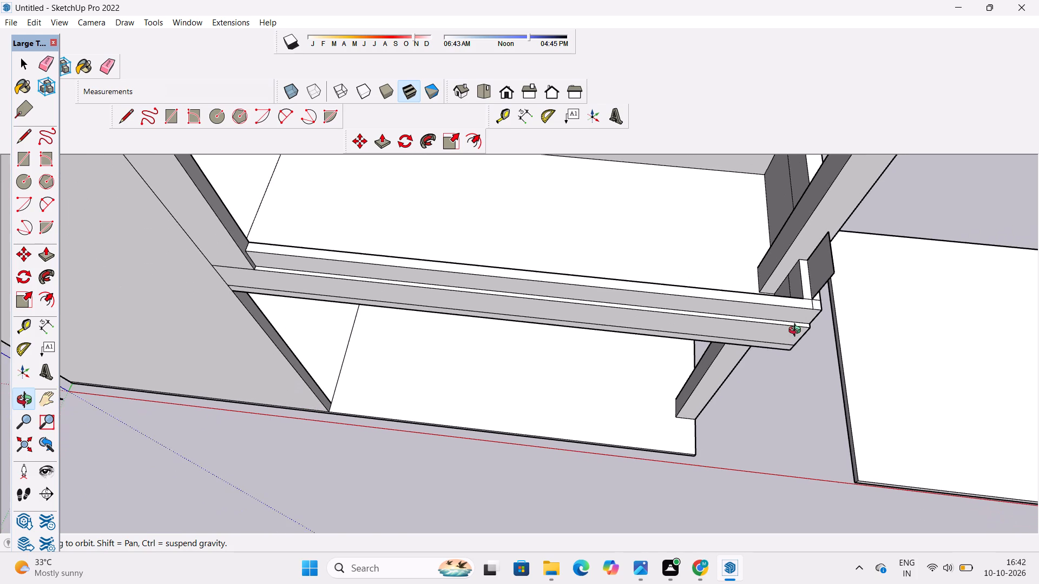
drag(797, 331, 769, 348)
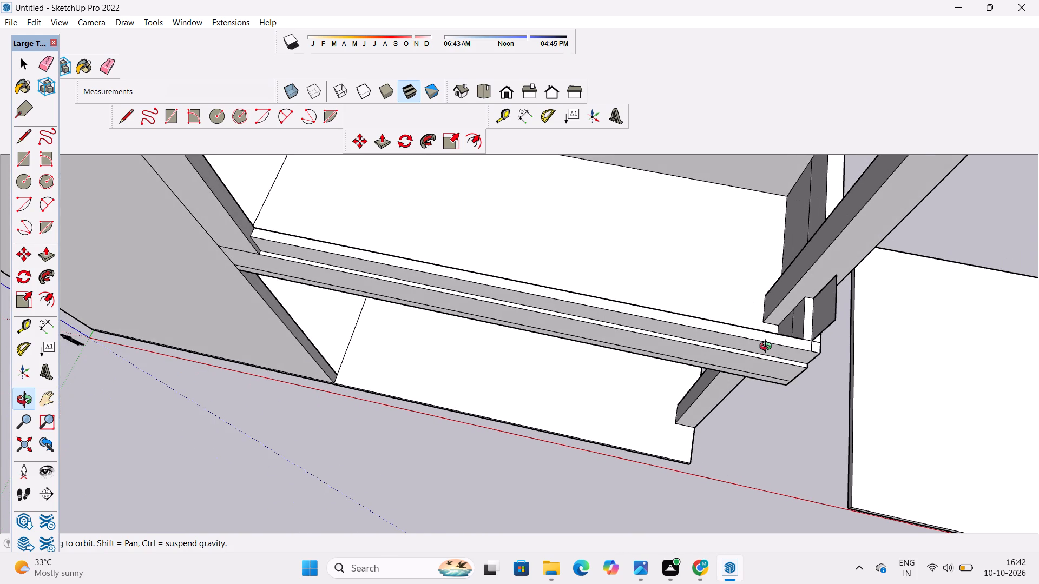
drag(794, 346, 763, 369)
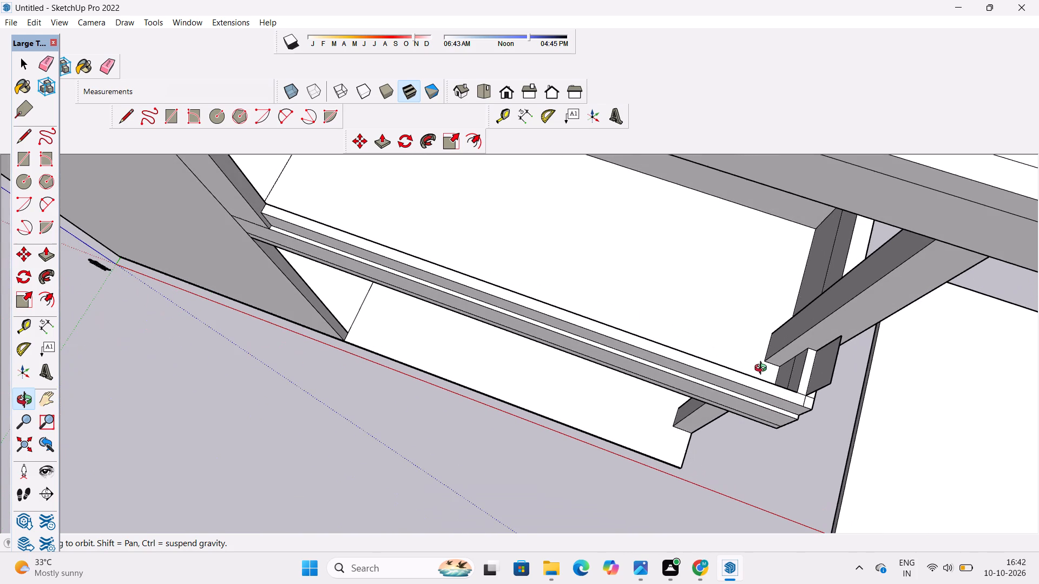
scroll(495, 349, up, 1)
shift+drag(495, 349, 518, 387)
drag(518, 387, 542, 395)
shift+drag(542, 395, 565, 407)
key(l)
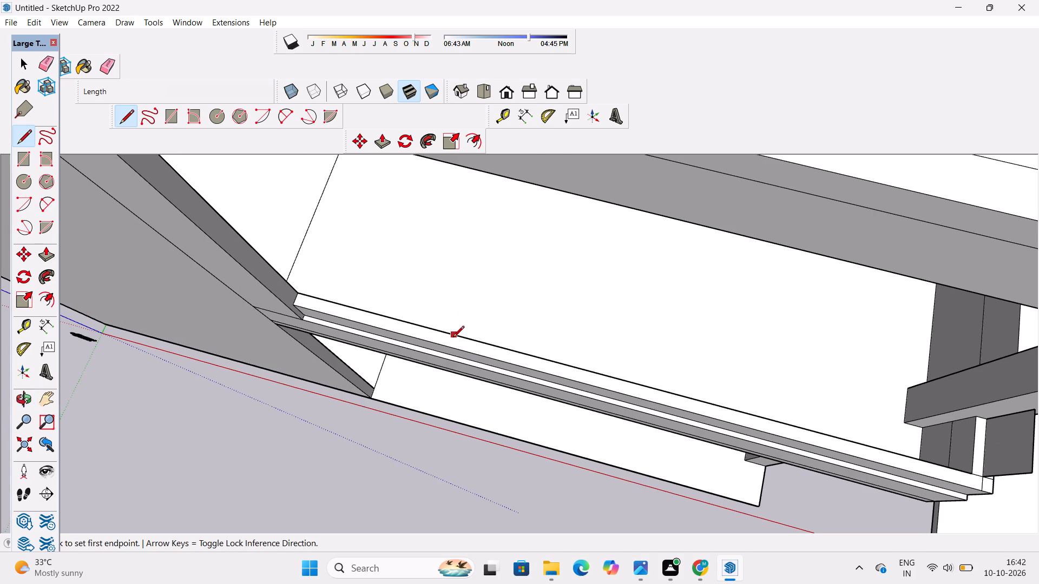
scroll(315, 286, up, 3)
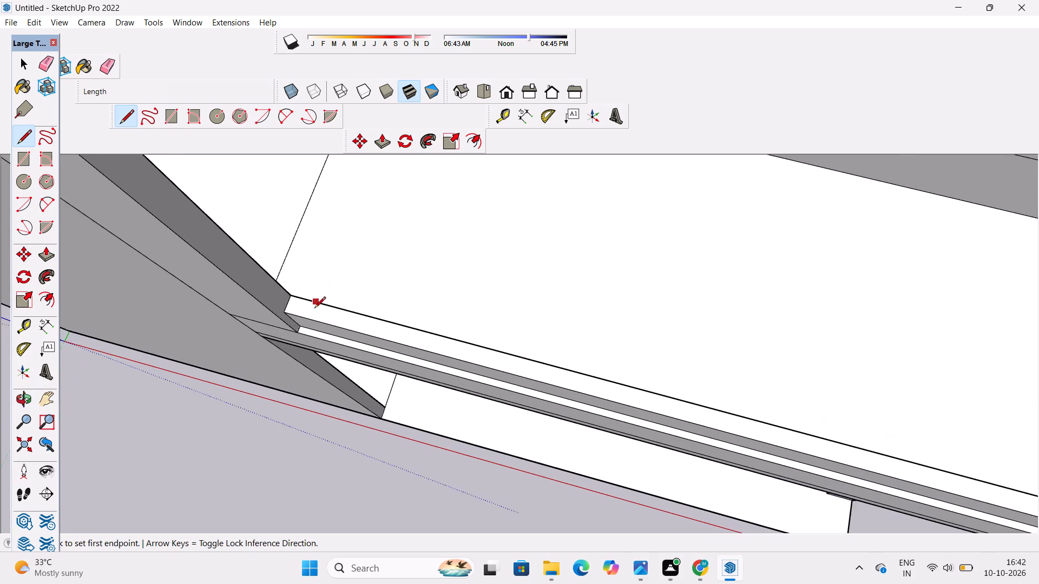
scroll(314, 311, up, 3)
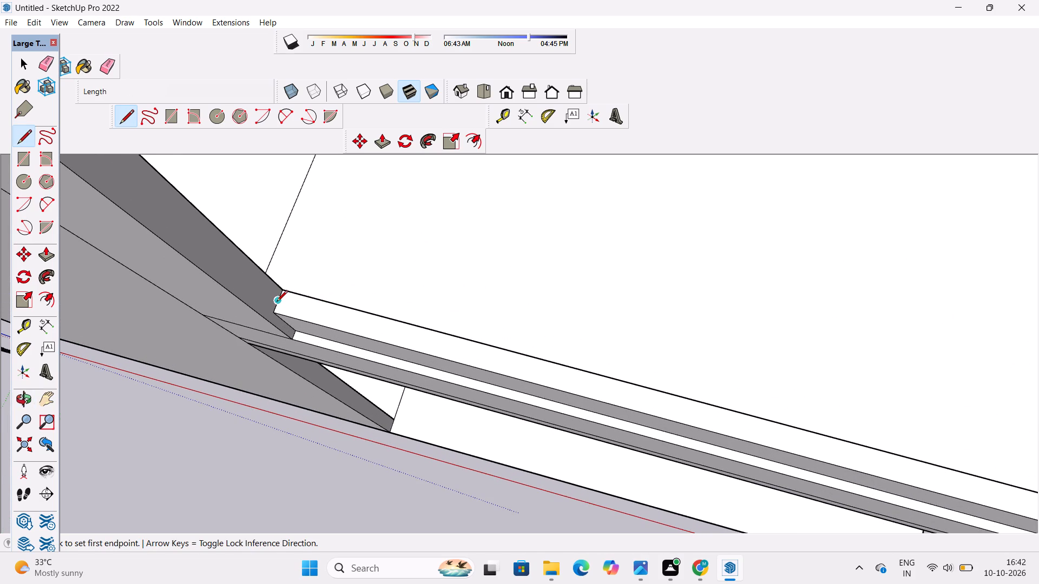
click(277, 302)
scroll(276, 301, down, 4)
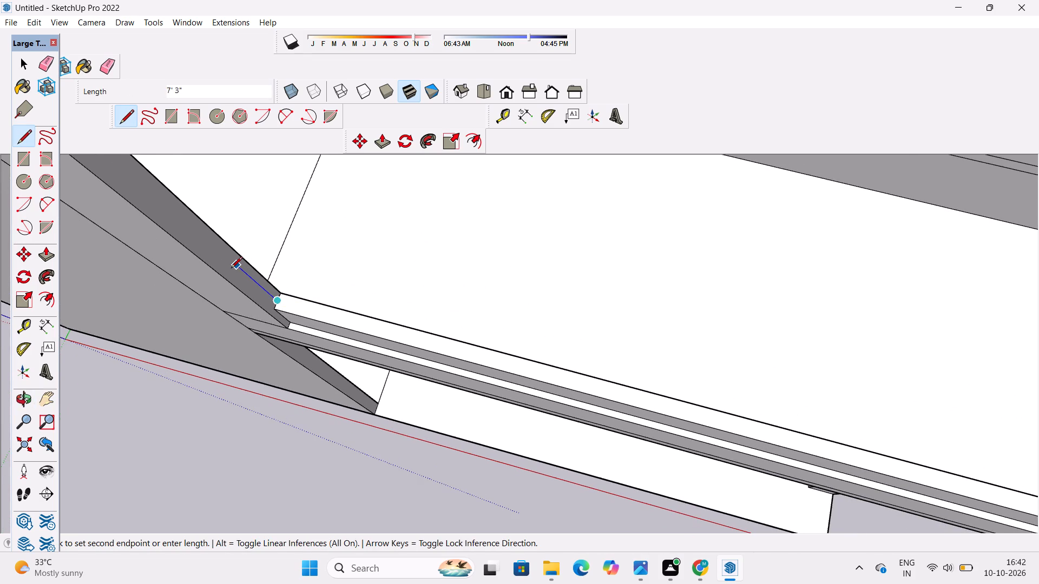
text(6')
key(Return)
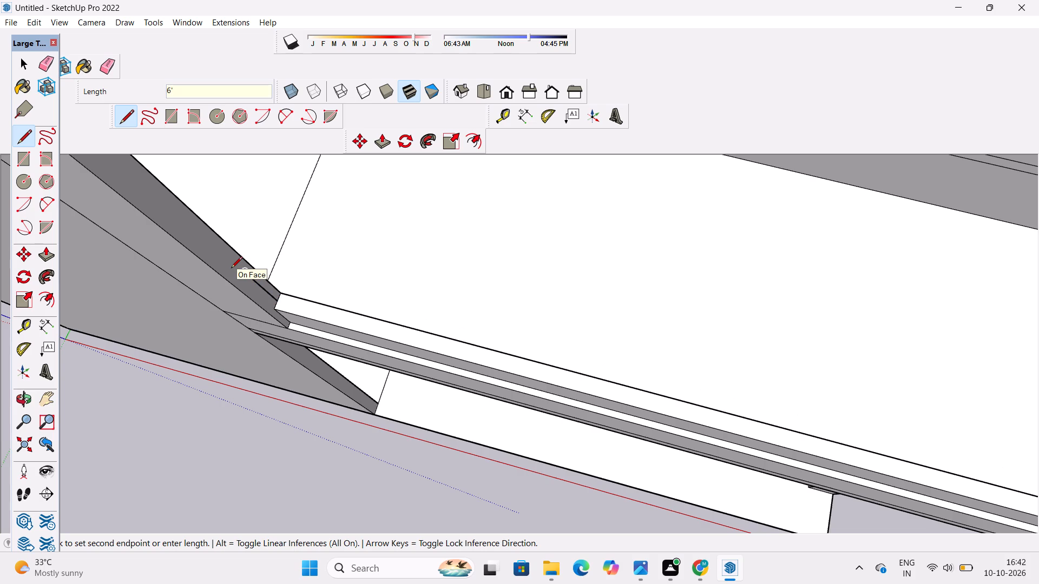
key(space)
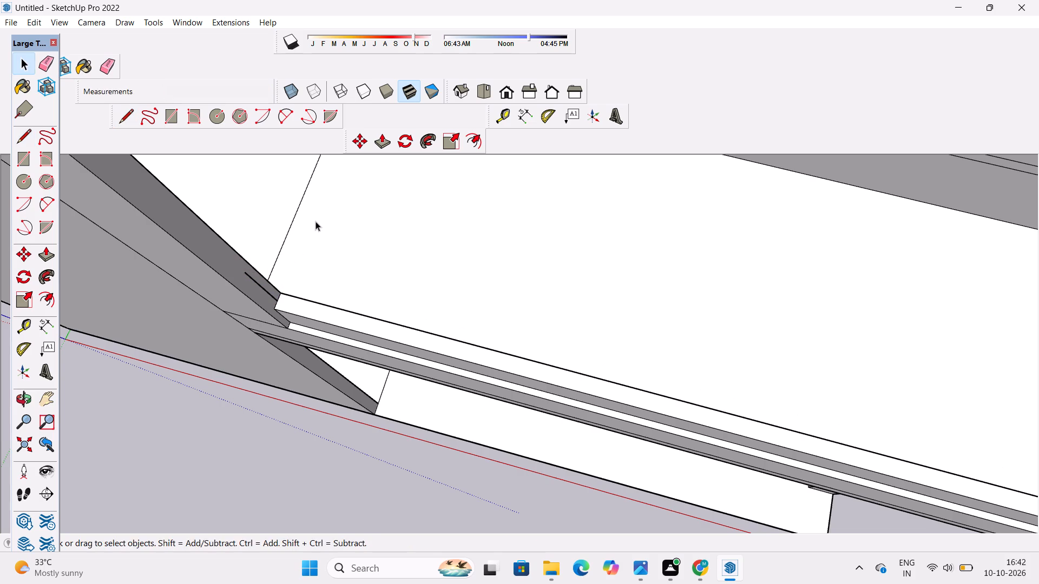
Draw a centre line about 73' long along the front parapet's top, from the new vertical line's base to the short cross line at the corner.
text(l)
scroll(291, 316, up, 10)
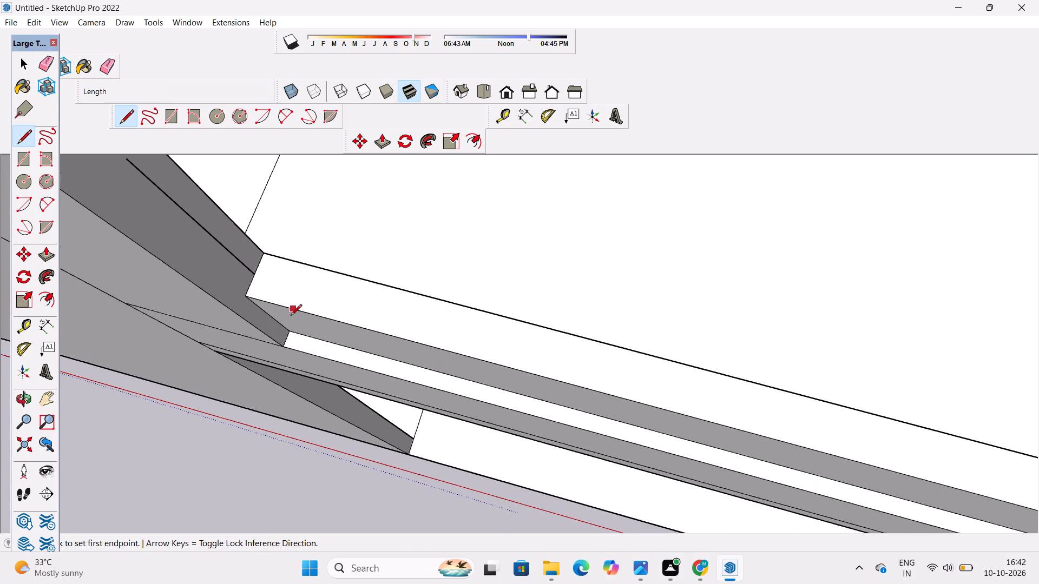
scroll(262, 283, up, 12)
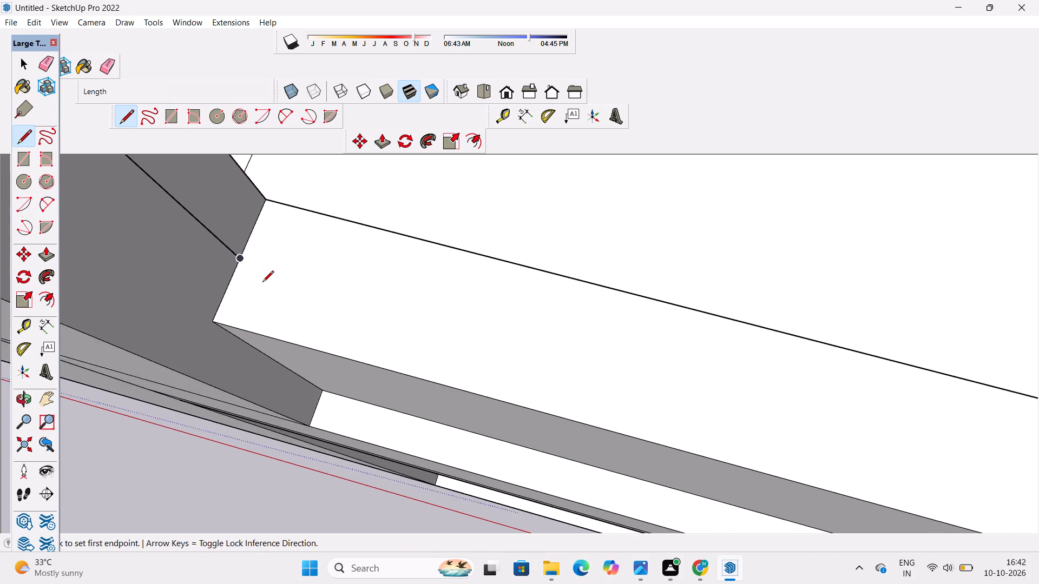
scroll(262, 283, up, 3)
click(228, 247)
scroll(228, 247, down, 7)
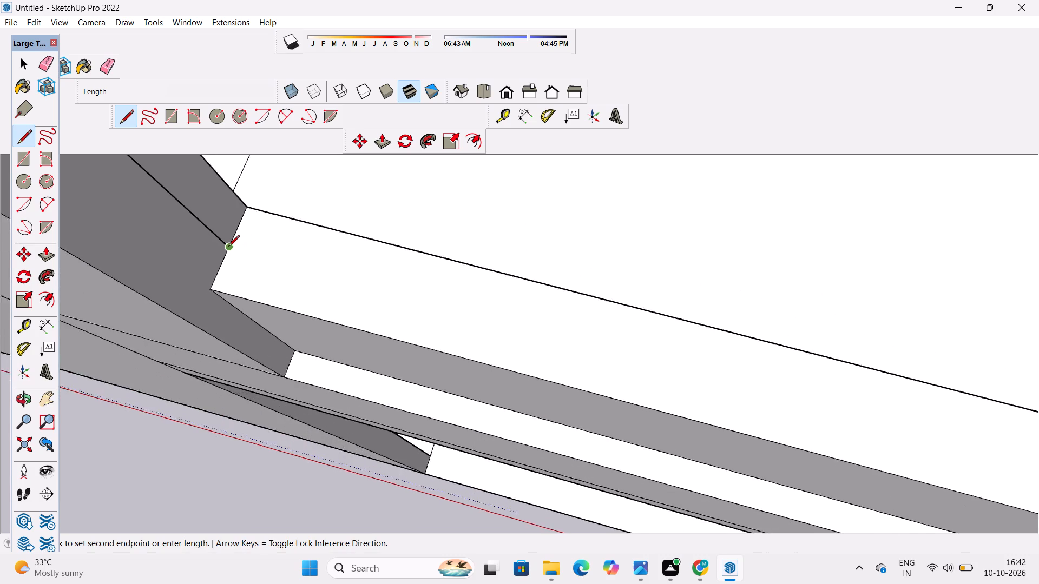
scroll(228, 247, down, 20)
scroll(228, 247, down, 10)
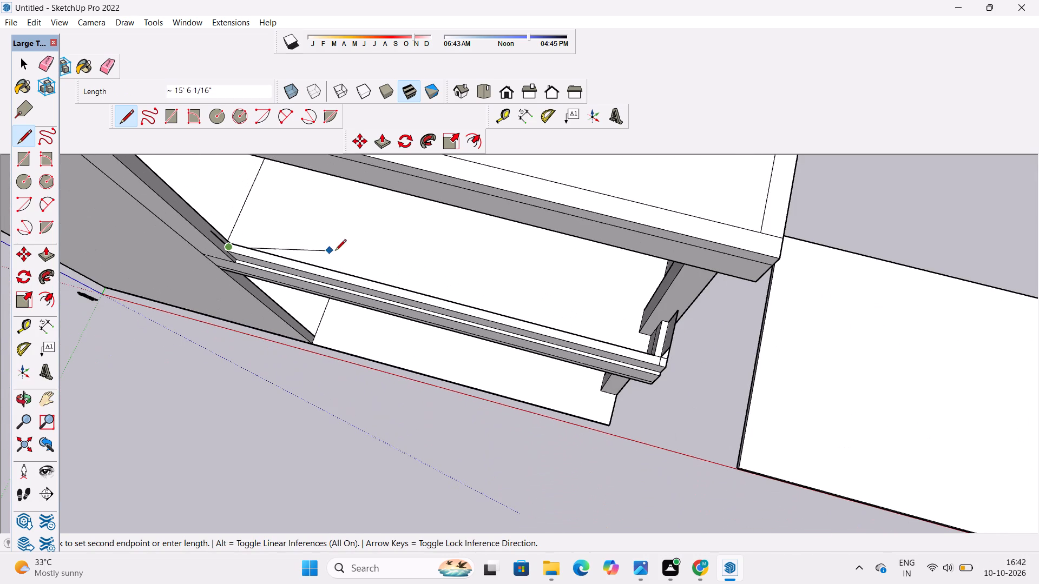
scroll(593, 334, up, 3)
scroll(671, 364, up, 2)
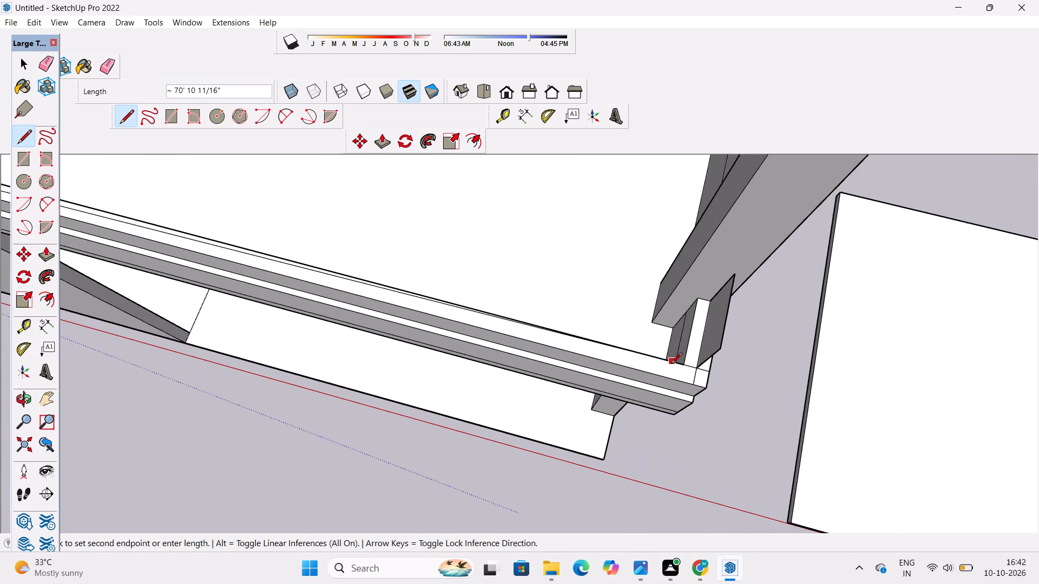
scroll(671, 364, up, 5)
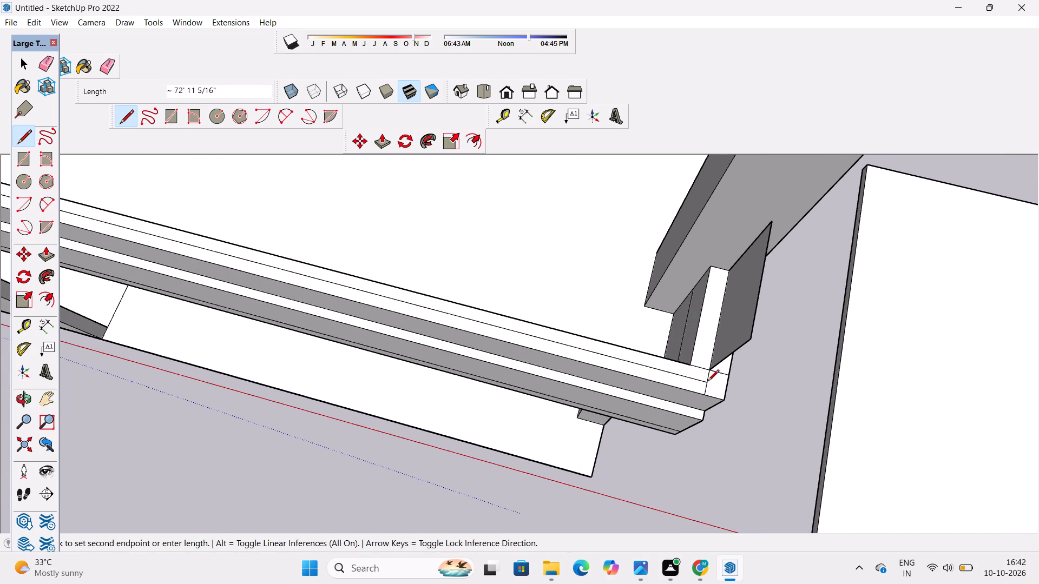
click(708, 382)
Extend the side panel to the front parapet's centre line with a 6' vertical edge at the line's end and a closing top edge.
scroll(758, 351, up, 3)
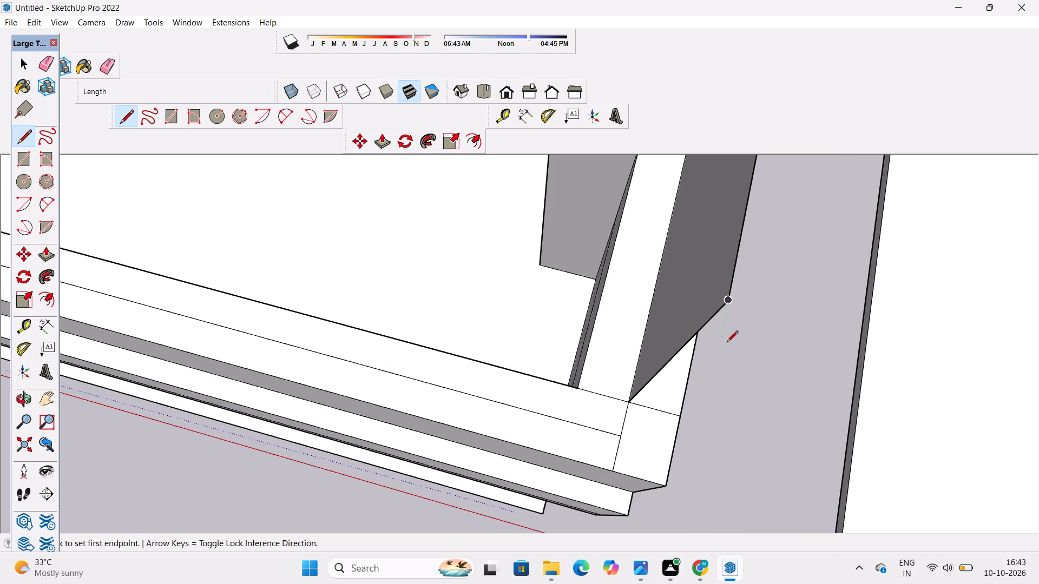
click(623, 435)
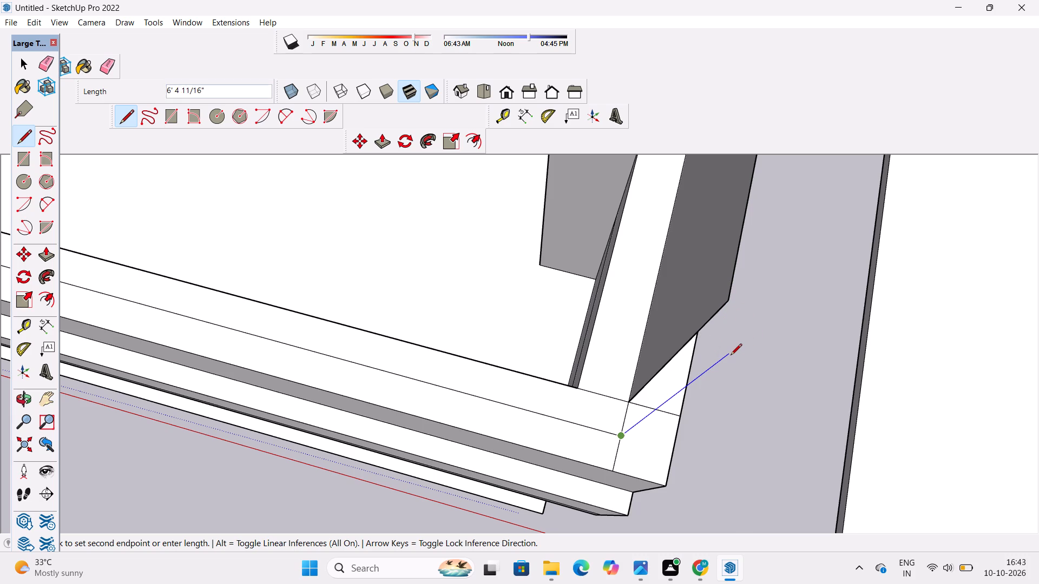
text(6')
key(Return)
click(728, 303)
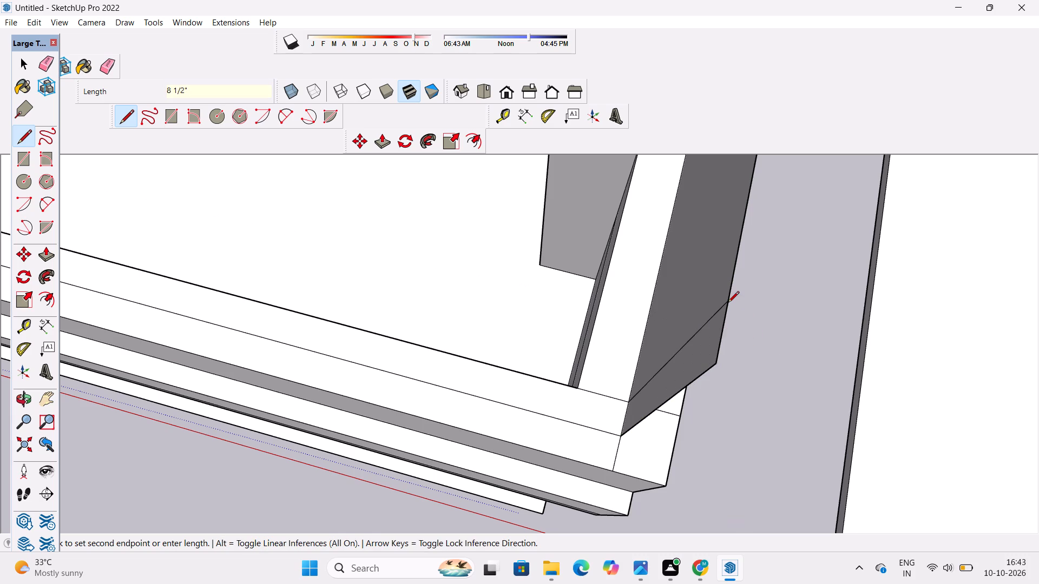
Erase the side panel's former front vertical edge that divides it from the new extension.
key(space)
text(e)
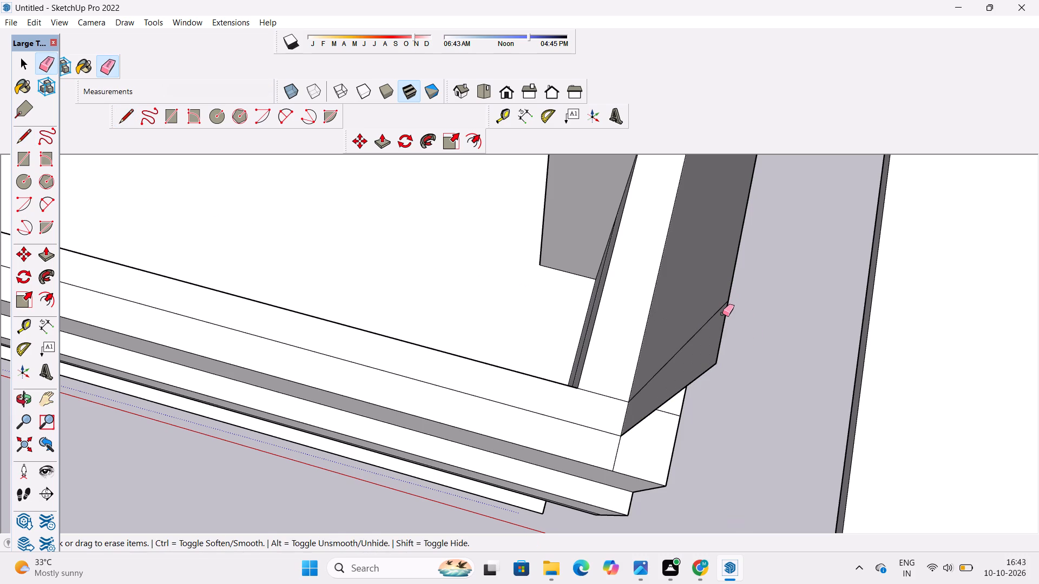
scroll(699, 347, up, 3)
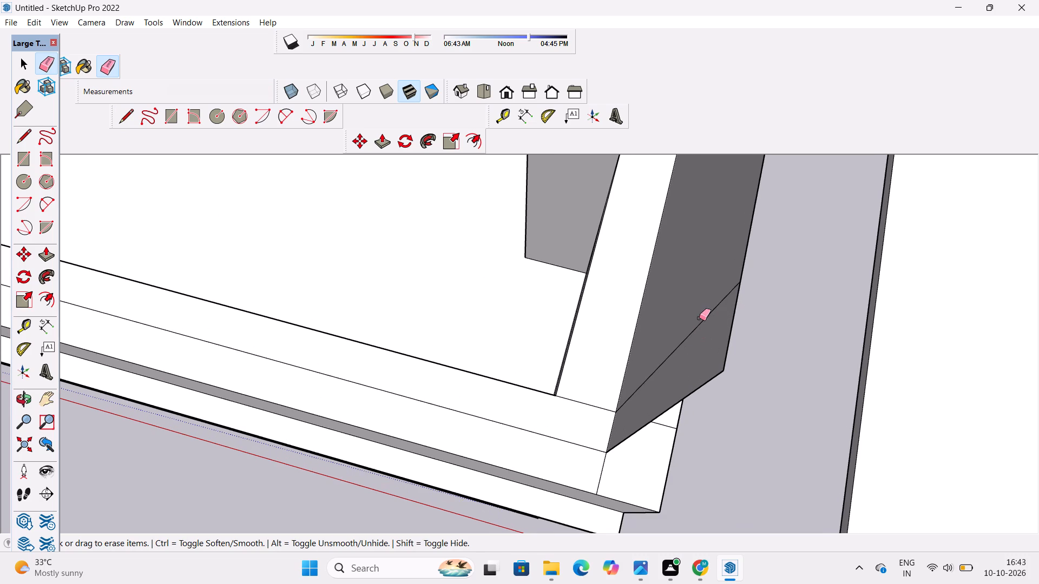
drag(701, 313, 706, 329)
Close the front parapet's vertical panel with a top edge about 73' long, from the far vertical line's top to the side panel's corner.
key(space)
text(o)
drag(774, 433, 554, 386)
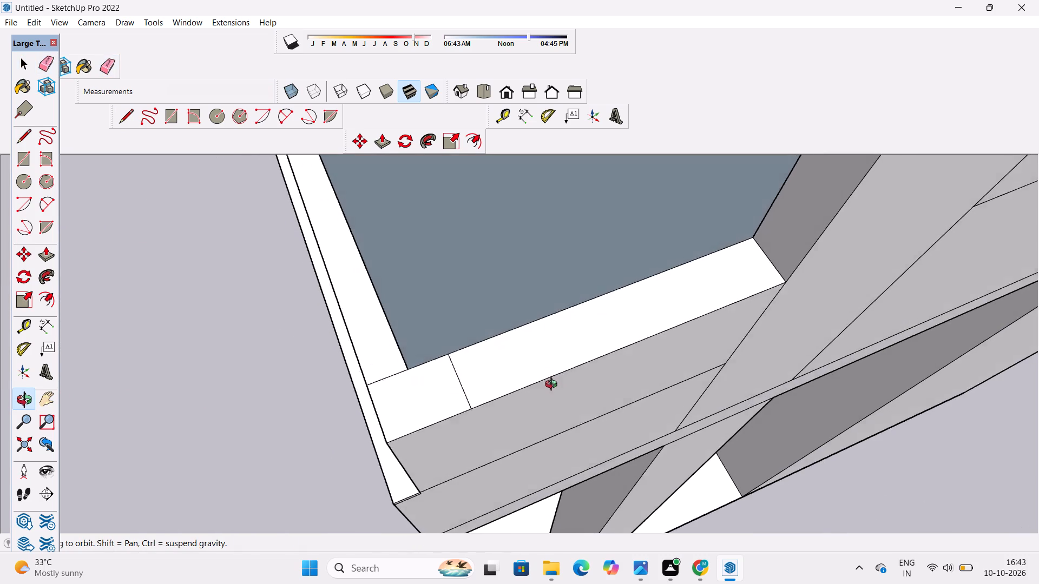
drag(554, 386, 555, 387)
scroll(554, 381, down, 3)
shift+drag(554, 381, 597, 455)
scroll(599, 435, down, 10)
shift+drag(599, 435, 633, 477)
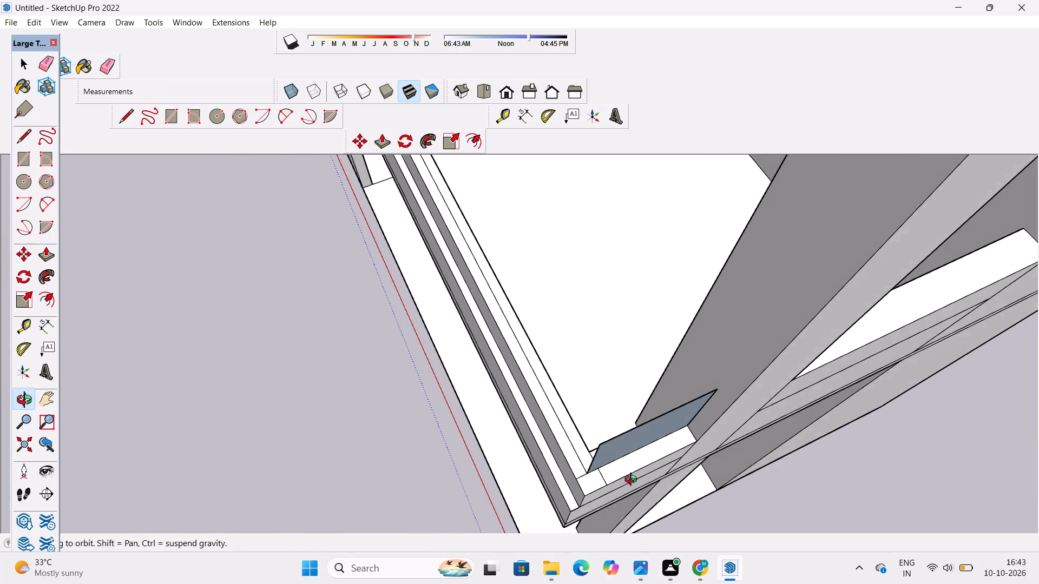
drag(632, 485, 752, 459)
scroll(696, 417, down, 5)
shift+drag(623, 381, 627, 442)
drag(625, 448, 625, 448)
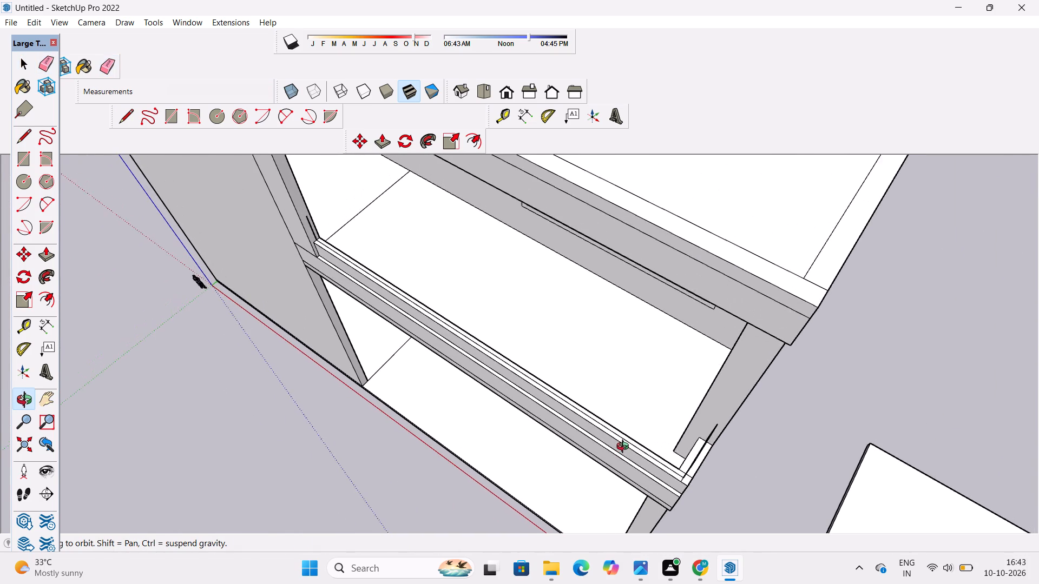
drag(625, 448, 661, 444)
shift+drag(661, 444, 679, 461)
key(l)
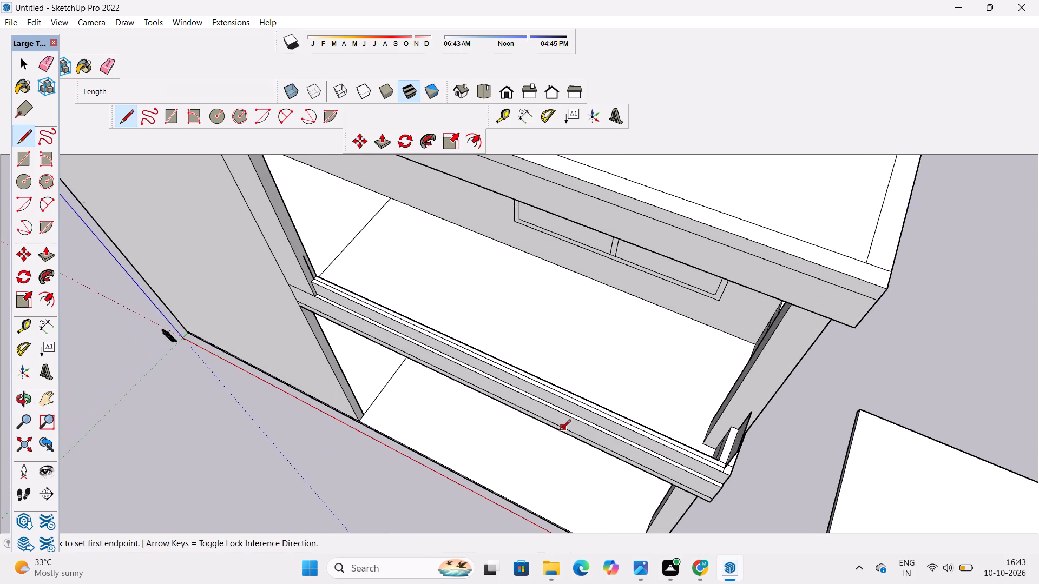
scroll(287, 241, up, 7)
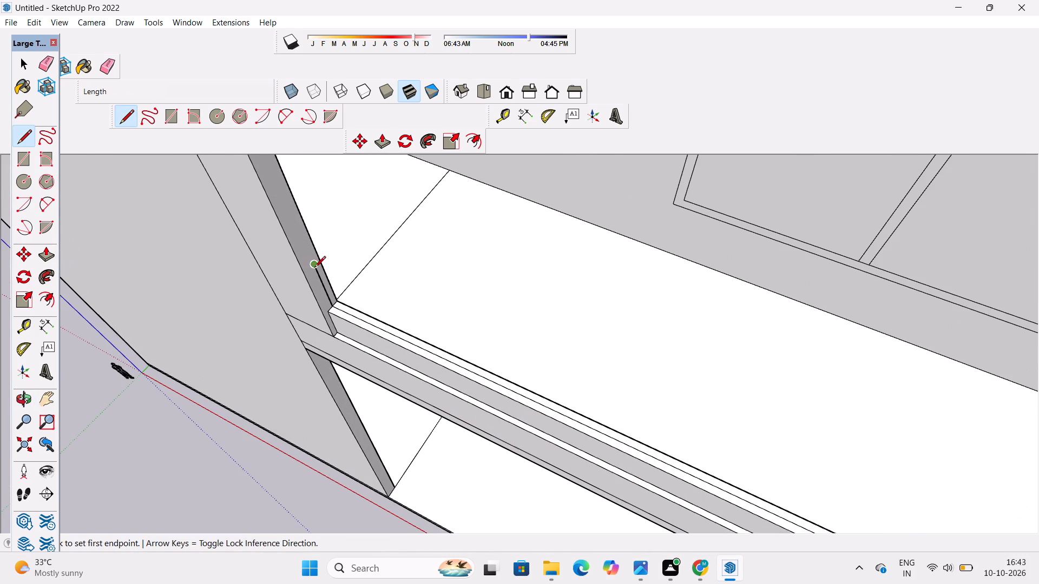
click(314, 267)
scroll(314, 267, down, 12)
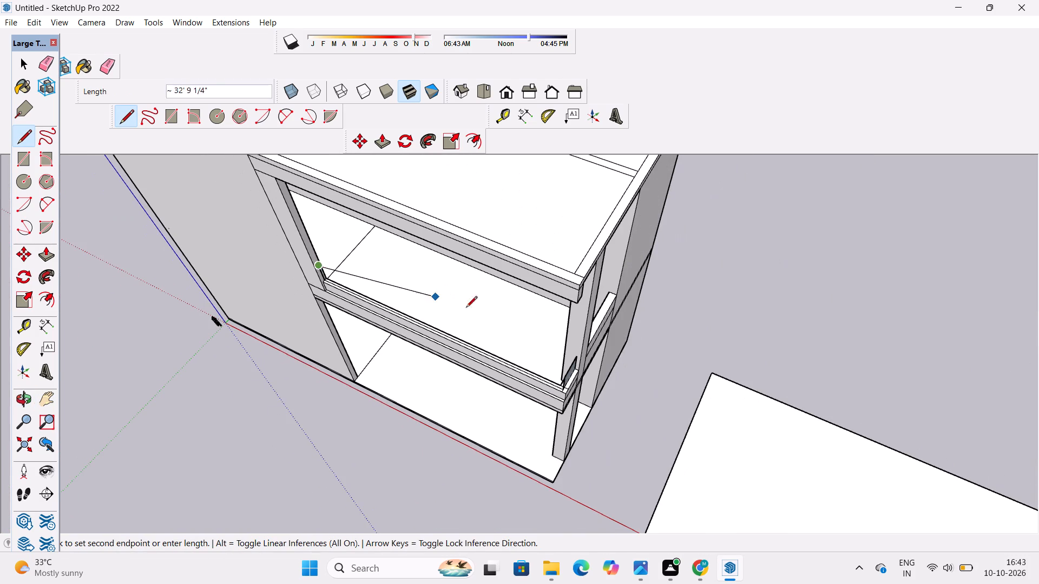
scroll(550, 353, up, 10)
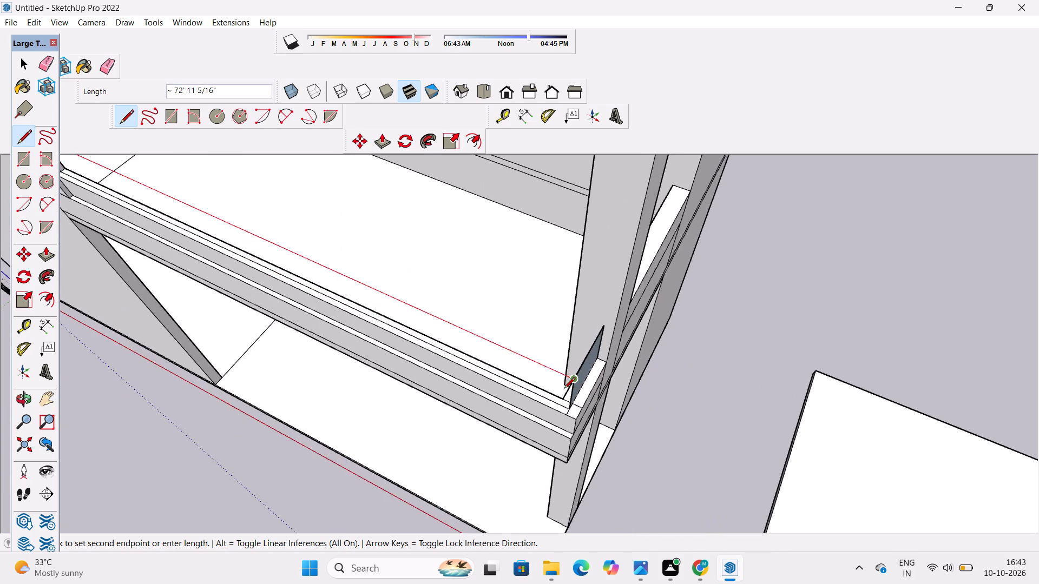
scroll(564, 389, up, 9)
scroll(600, 356, up, 3)
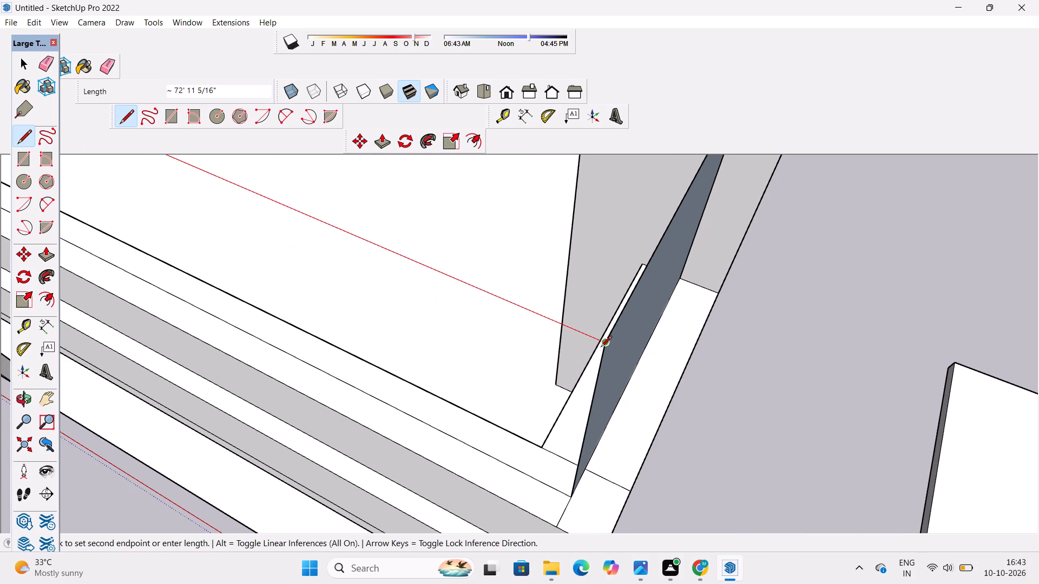
click(601, 345)
Erase the leftover short cross lines on the parapet's top, inside and outside the corner where the two panels meet.
key(space)
text(o)
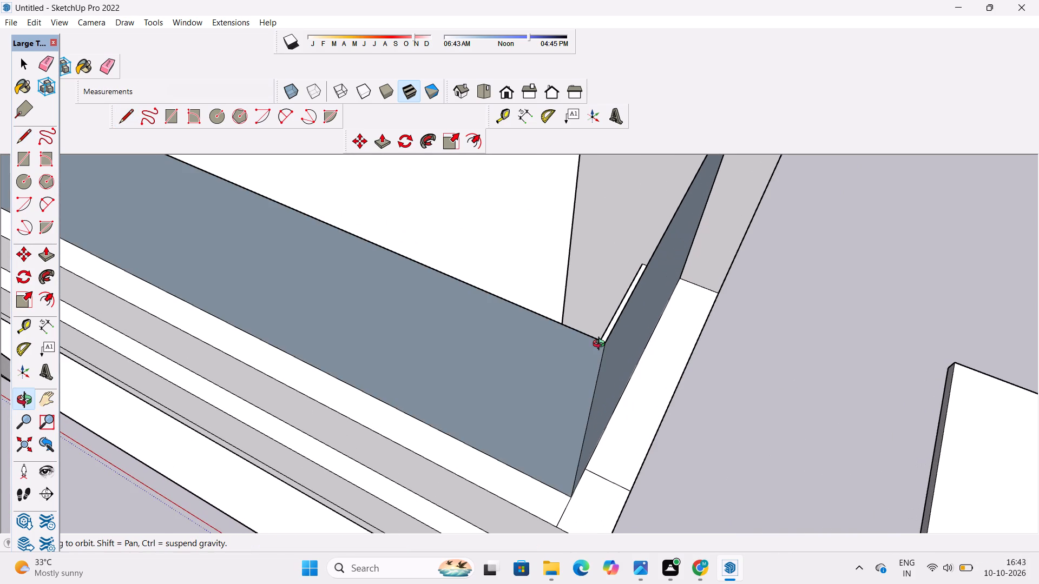
scroll(601, 345, down, 3)
drag(608, 363, 637, 500)
shift+drag(620, 497, 616, 507)
drag(614, 505, 630, 480)
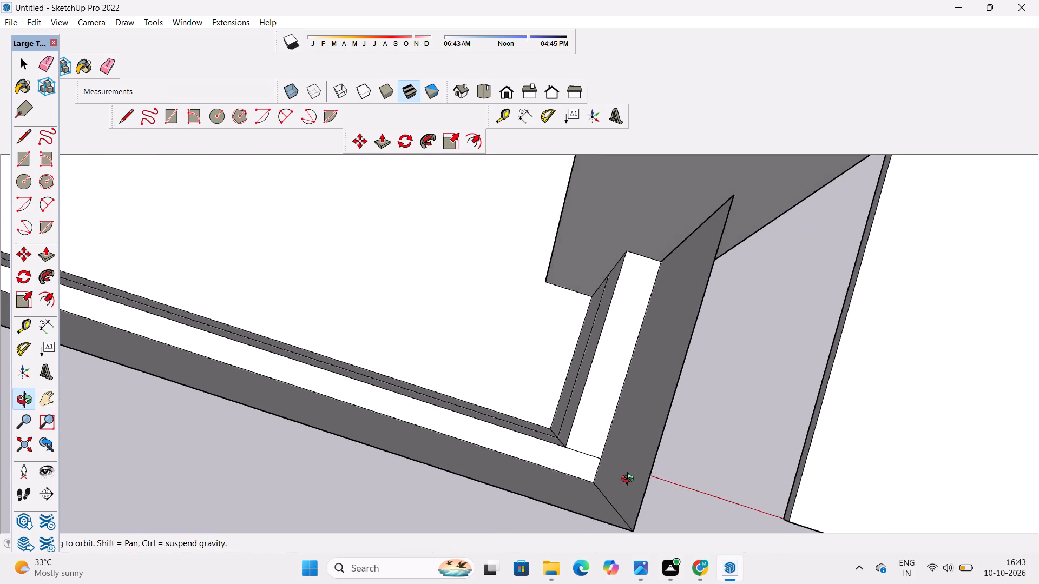
drag(630, 480, 631, 476)
key(e)
scroll(591, 447, up, 3)
drag(580, 422, 587, 458)
key(space)
key(o)
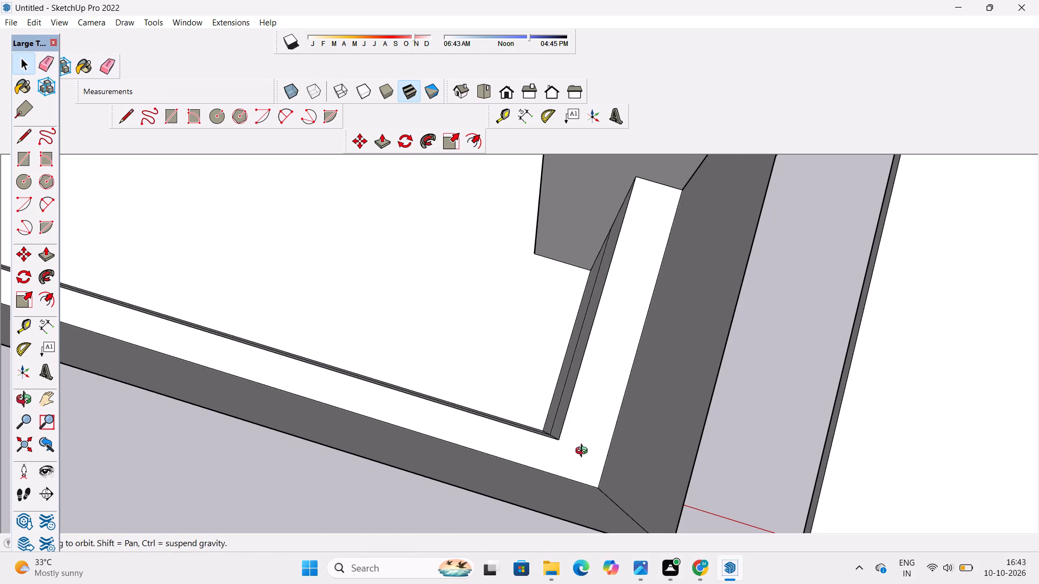
drag(626, 504, 562, 409)
shift+drag(578, 455, 527, 437)
key(e)
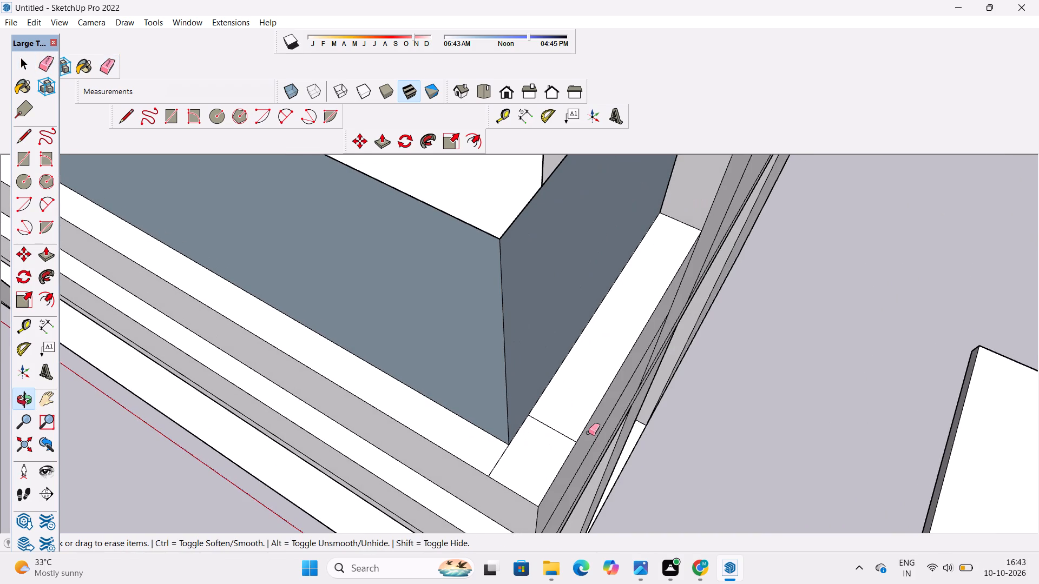
drag(552, 397, 550, 434)
drag(497, 452, 507, 468)
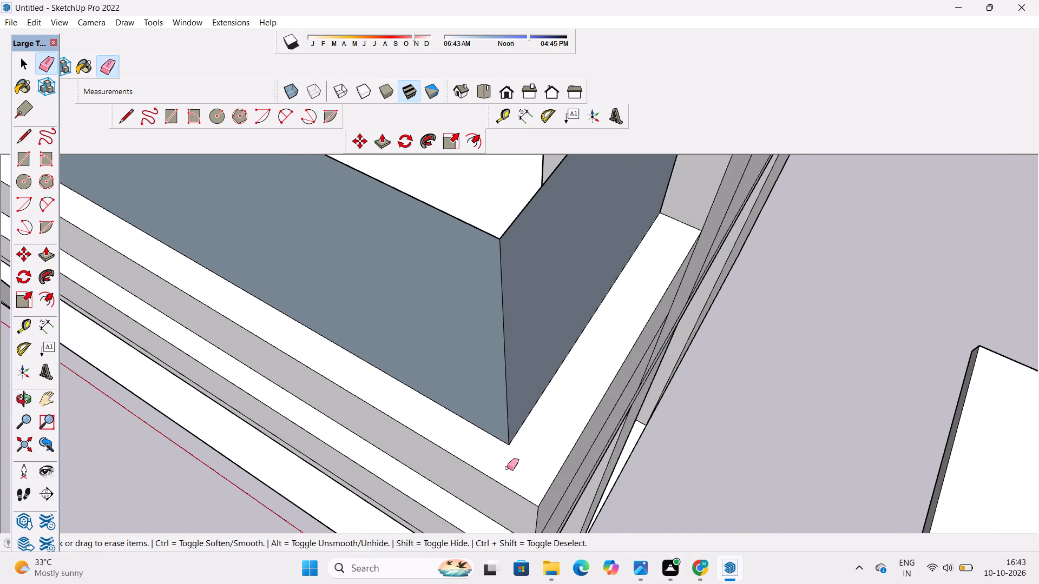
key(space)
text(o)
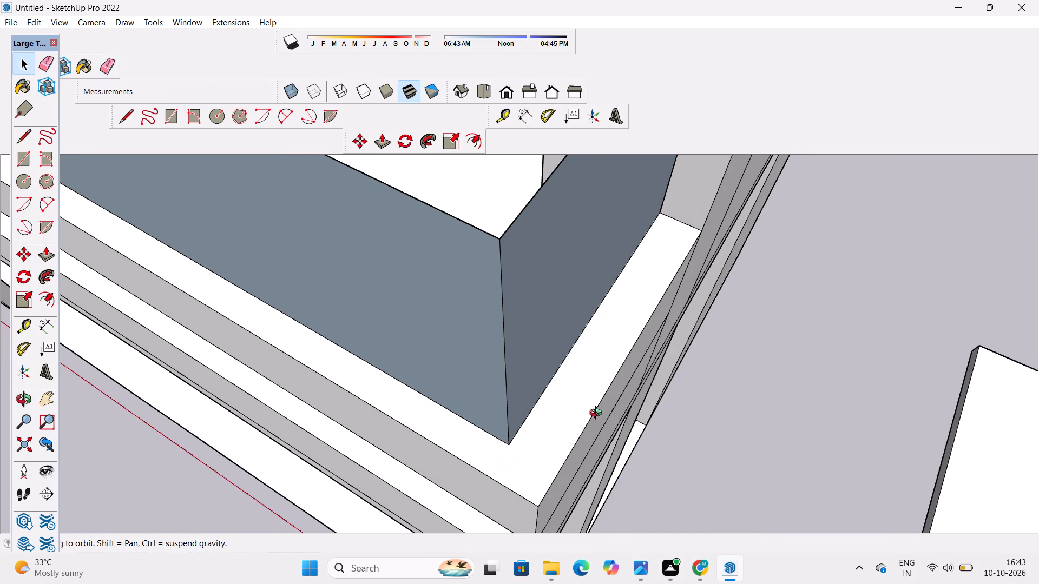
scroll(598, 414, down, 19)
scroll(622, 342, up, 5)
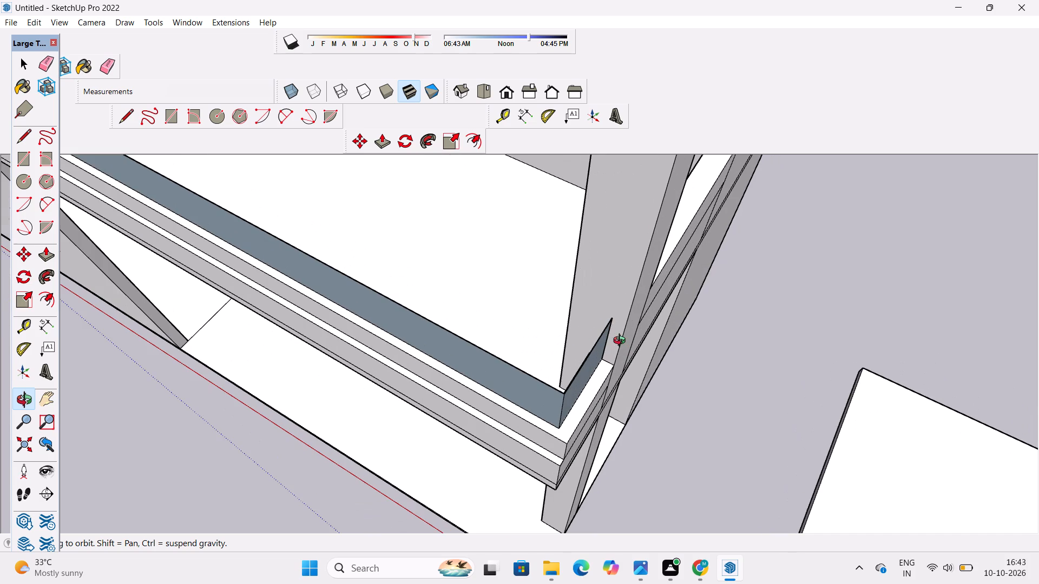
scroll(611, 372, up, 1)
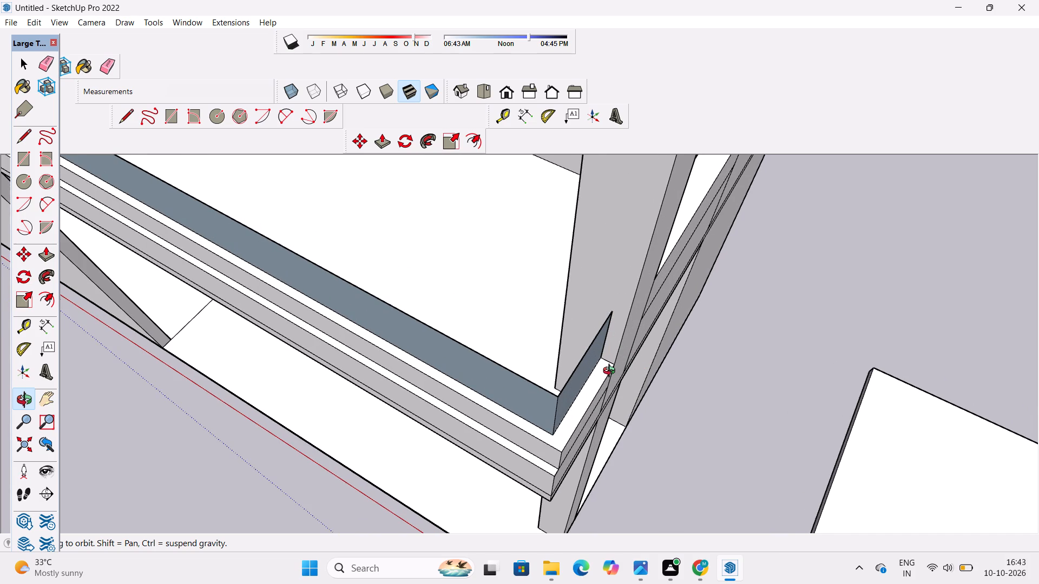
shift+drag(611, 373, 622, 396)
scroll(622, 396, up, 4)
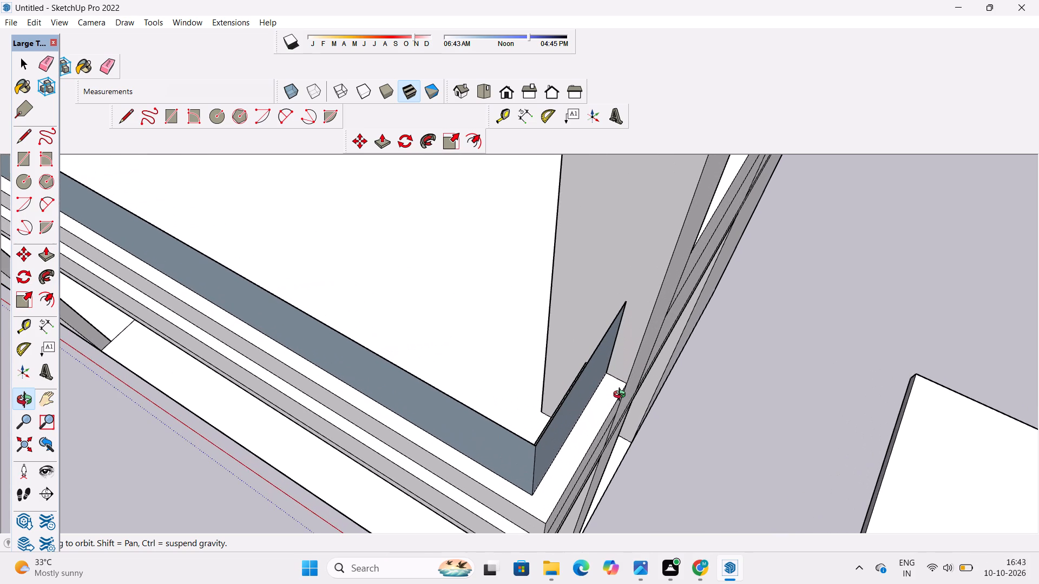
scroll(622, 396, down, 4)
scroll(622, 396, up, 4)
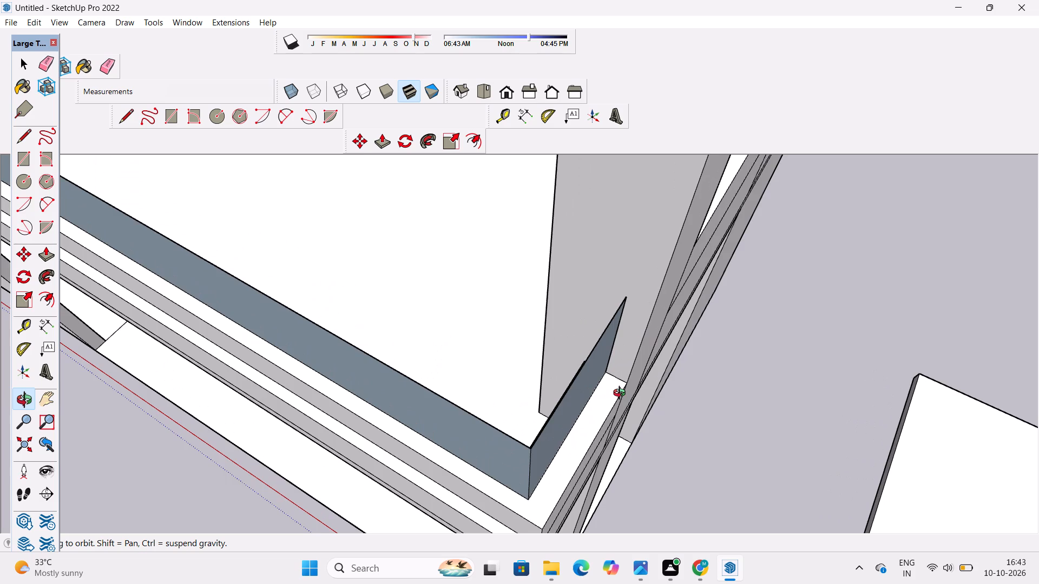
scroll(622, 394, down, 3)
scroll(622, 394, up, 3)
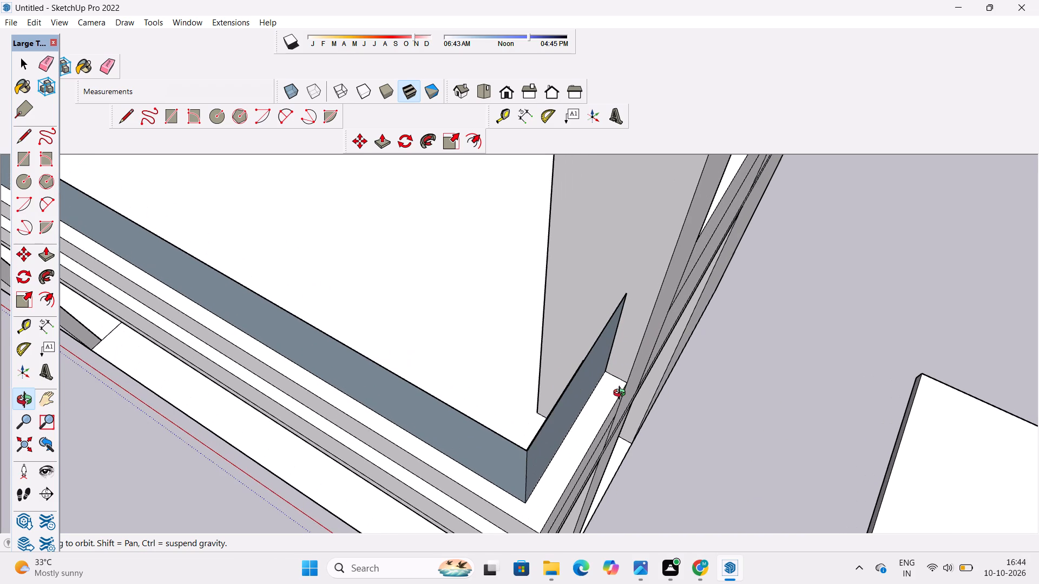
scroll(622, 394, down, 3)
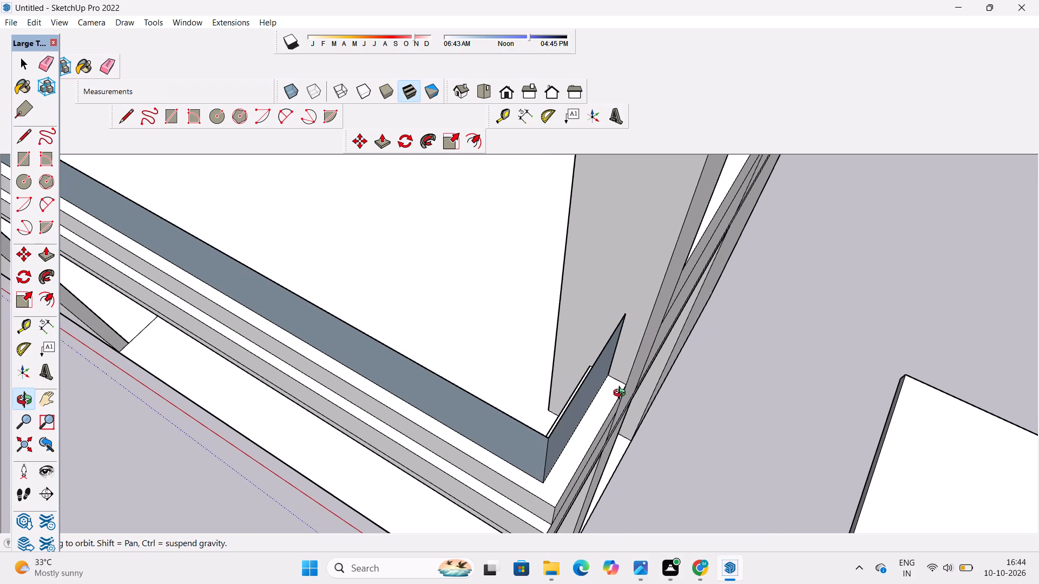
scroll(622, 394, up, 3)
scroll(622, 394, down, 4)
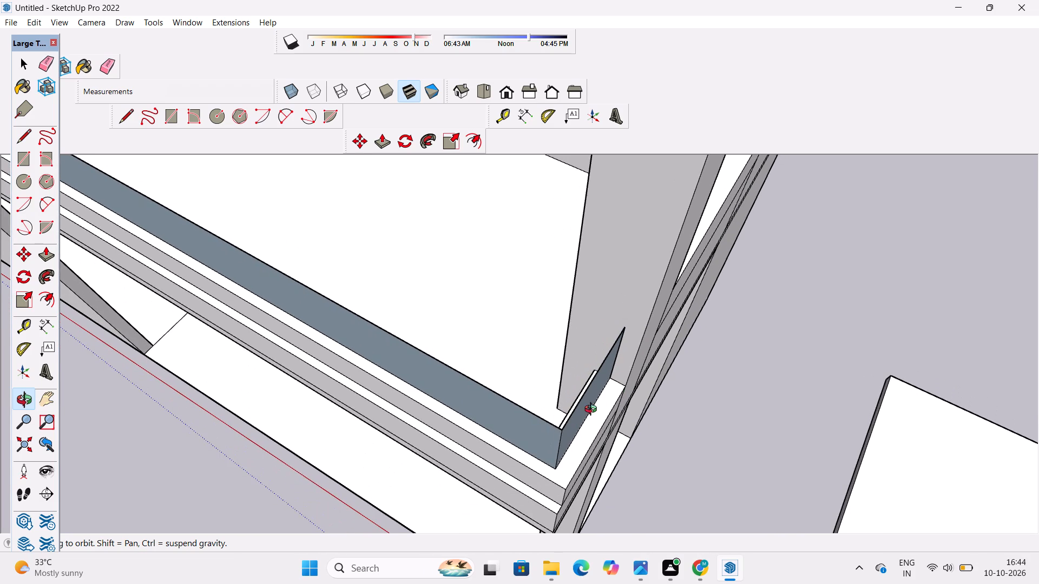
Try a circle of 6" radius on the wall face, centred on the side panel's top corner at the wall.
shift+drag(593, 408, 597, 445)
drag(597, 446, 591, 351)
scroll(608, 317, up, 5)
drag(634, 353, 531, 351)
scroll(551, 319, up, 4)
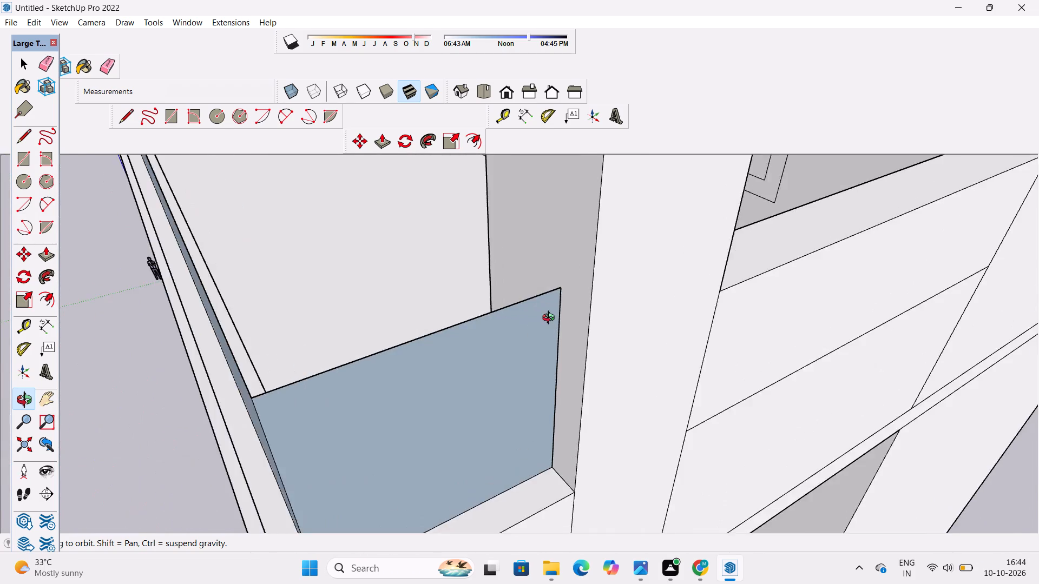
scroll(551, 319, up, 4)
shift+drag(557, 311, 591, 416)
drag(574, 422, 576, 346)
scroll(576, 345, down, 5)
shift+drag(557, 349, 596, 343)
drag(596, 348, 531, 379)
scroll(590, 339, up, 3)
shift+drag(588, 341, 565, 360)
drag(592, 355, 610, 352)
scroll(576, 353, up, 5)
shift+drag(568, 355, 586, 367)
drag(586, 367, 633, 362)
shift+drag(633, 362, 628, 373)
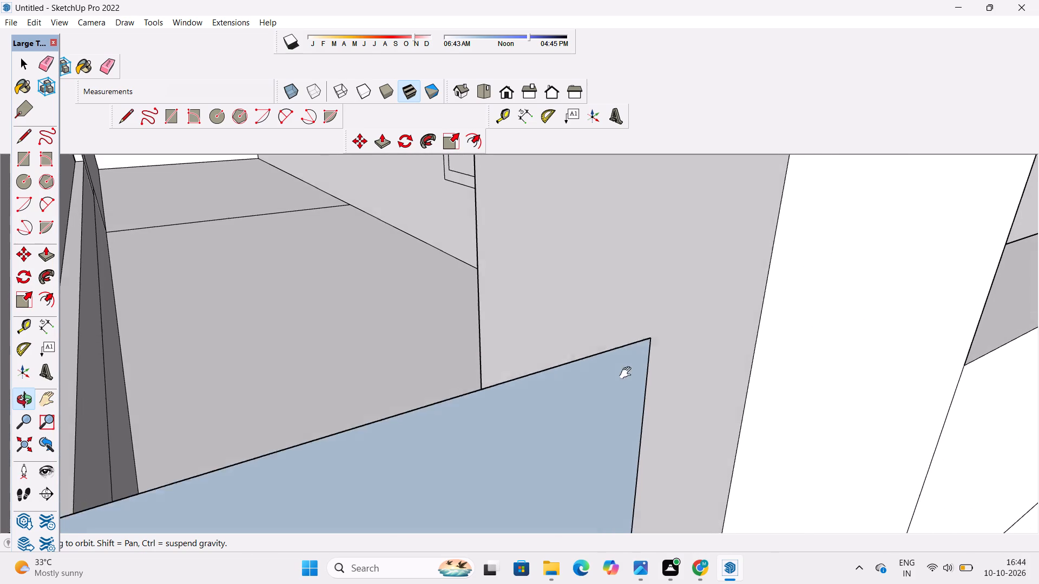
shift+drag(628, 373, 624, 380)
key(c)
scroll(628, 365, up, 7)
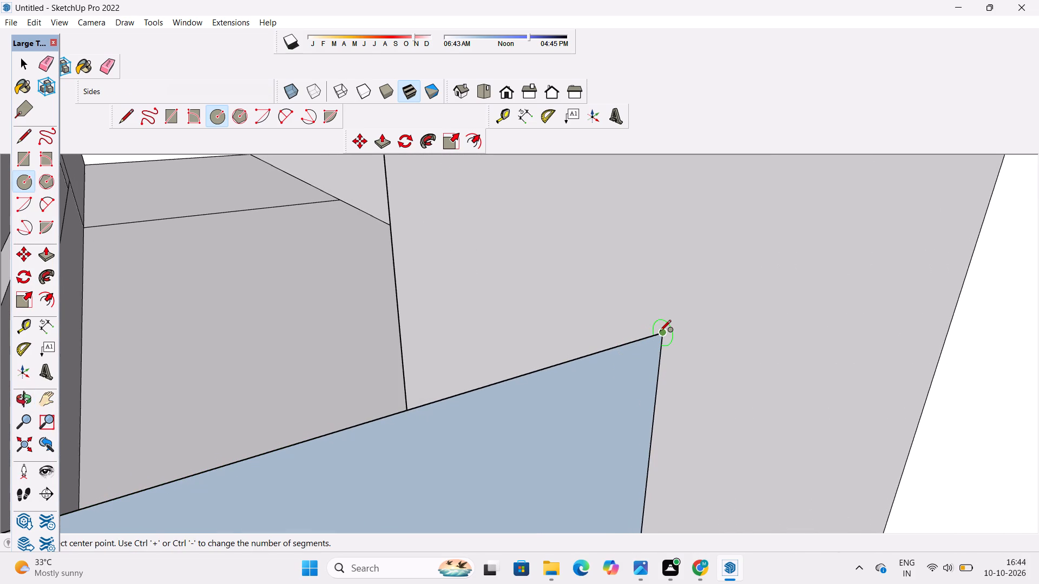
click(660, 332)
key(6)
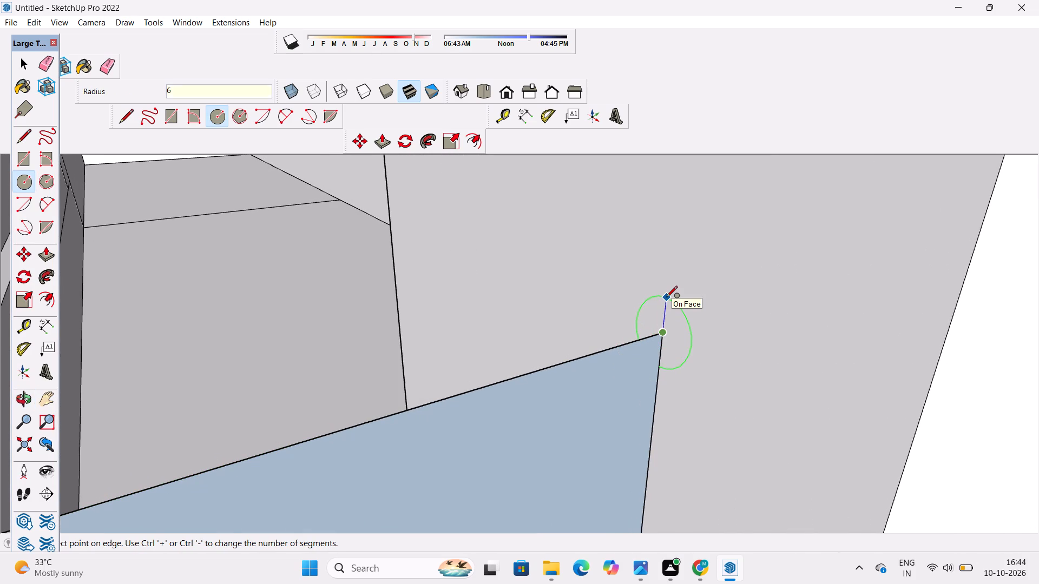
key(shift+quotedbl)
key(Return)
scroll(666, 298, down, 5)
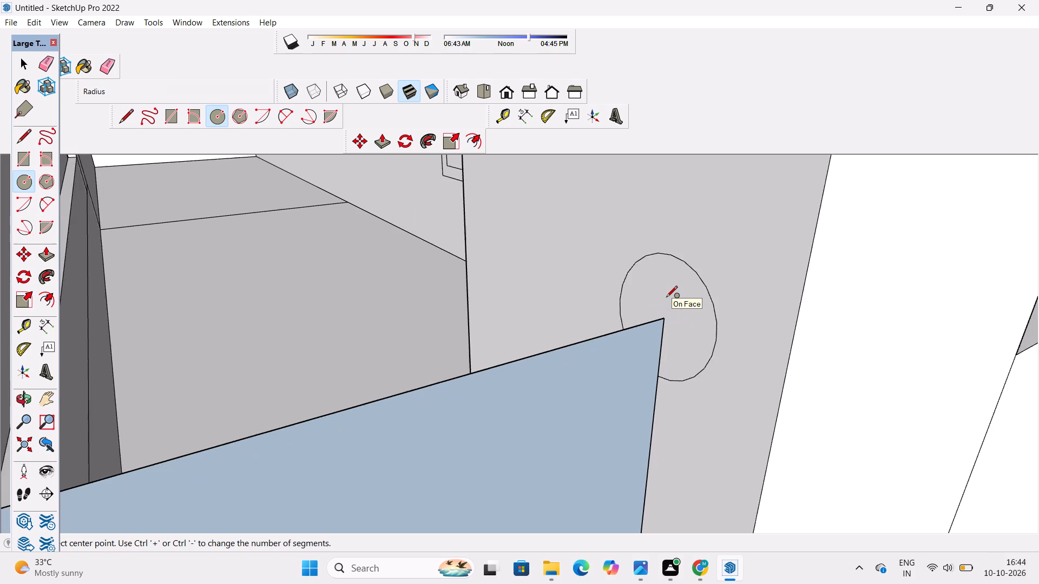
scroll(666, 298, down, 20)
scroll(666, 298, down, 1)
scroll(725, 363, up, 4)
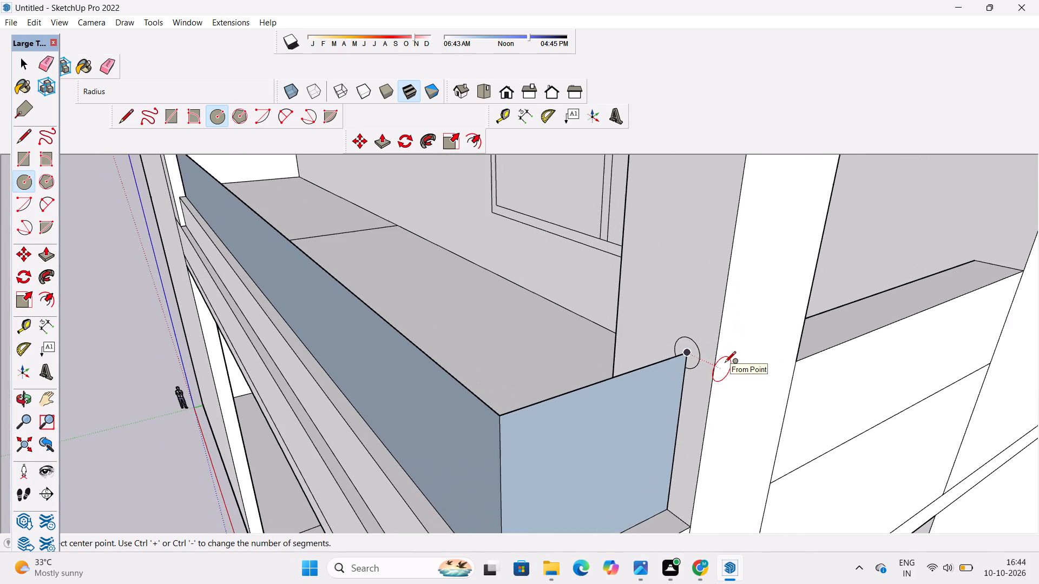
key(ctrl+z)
Draw a circle of 3" radius on the wall face, centred on the side panel's top corner.
scroll(712, 361, up, 2)
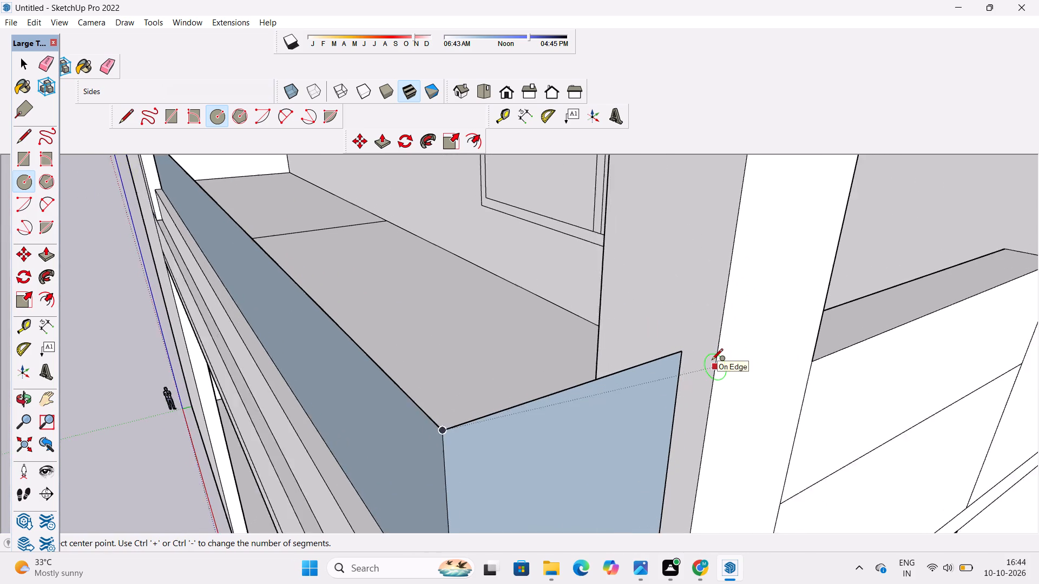
scroll(712, 361, up, 7)
scroll(642, 352, up, 1)
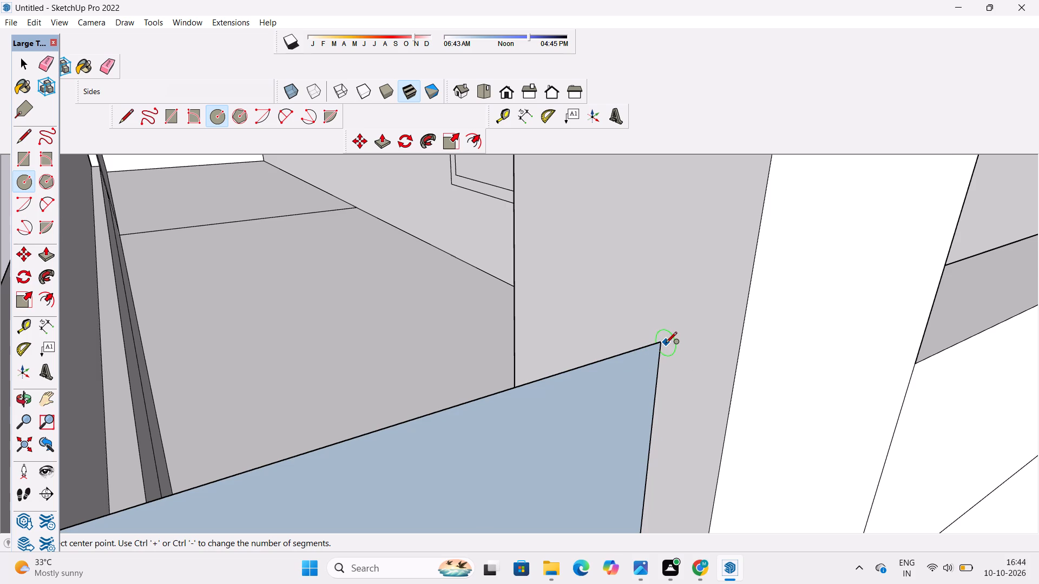
click(662, 344)
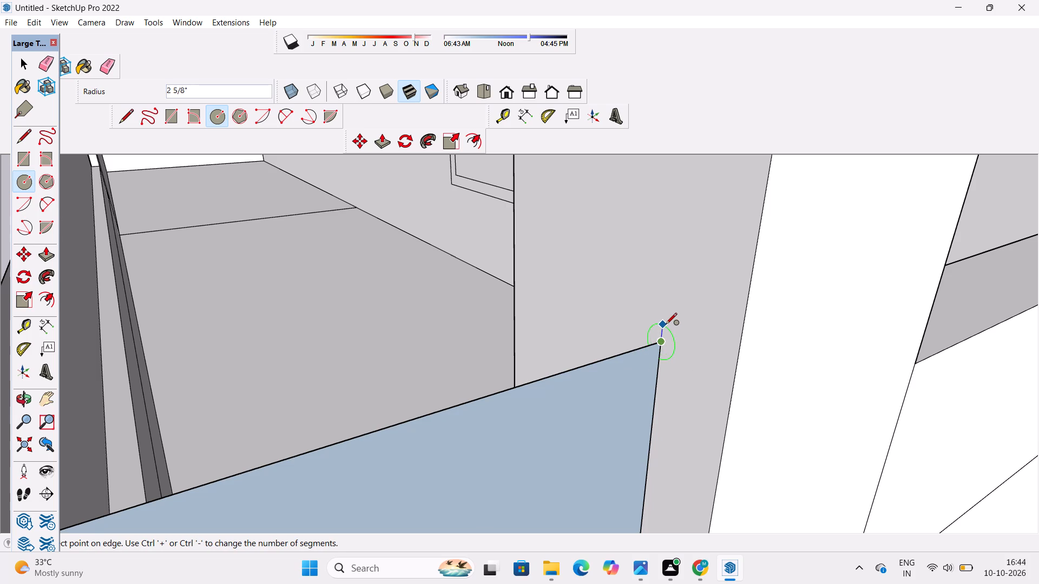
text(3")
key(Return)
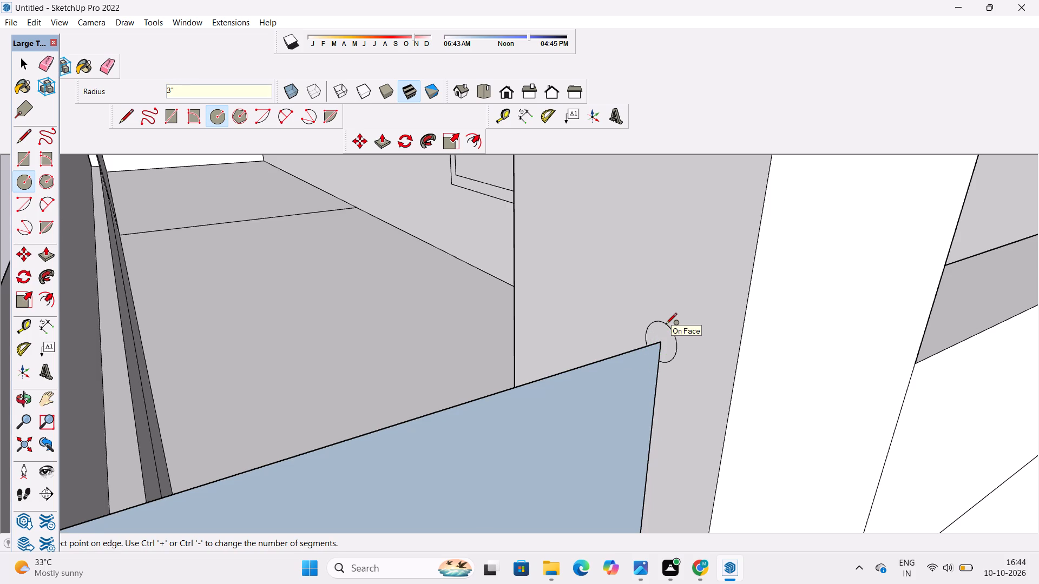
key(space)
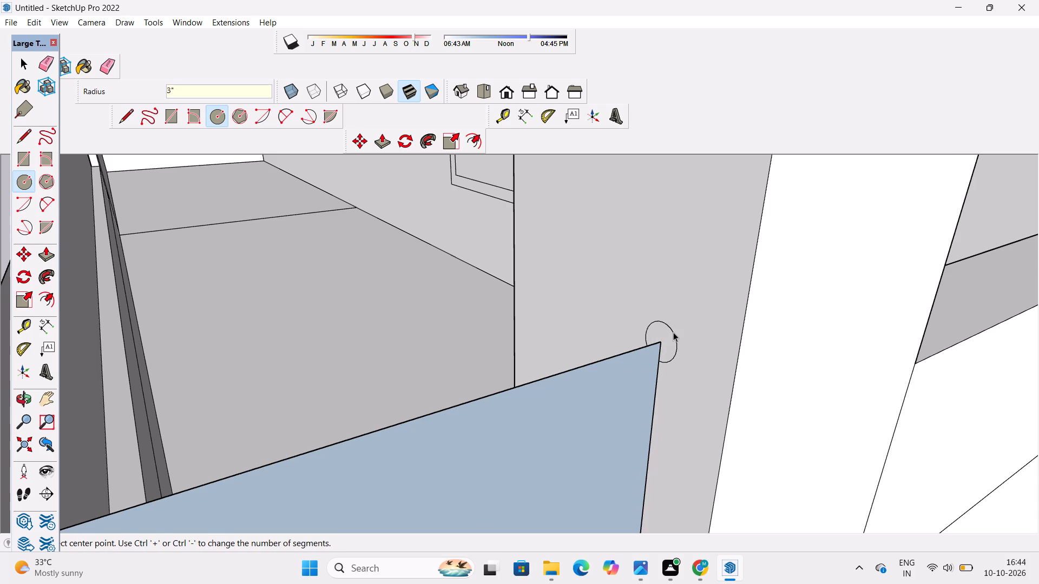
Set the new circle's segment count to 60.
key(b)
key(space)
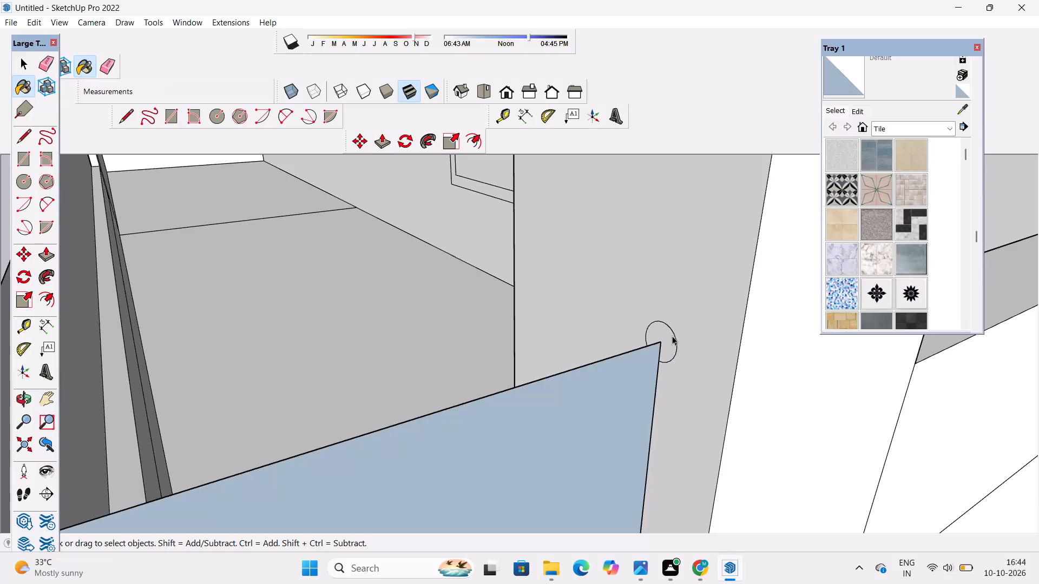
click(673, 331)
scroll(859, 209, up, 3)
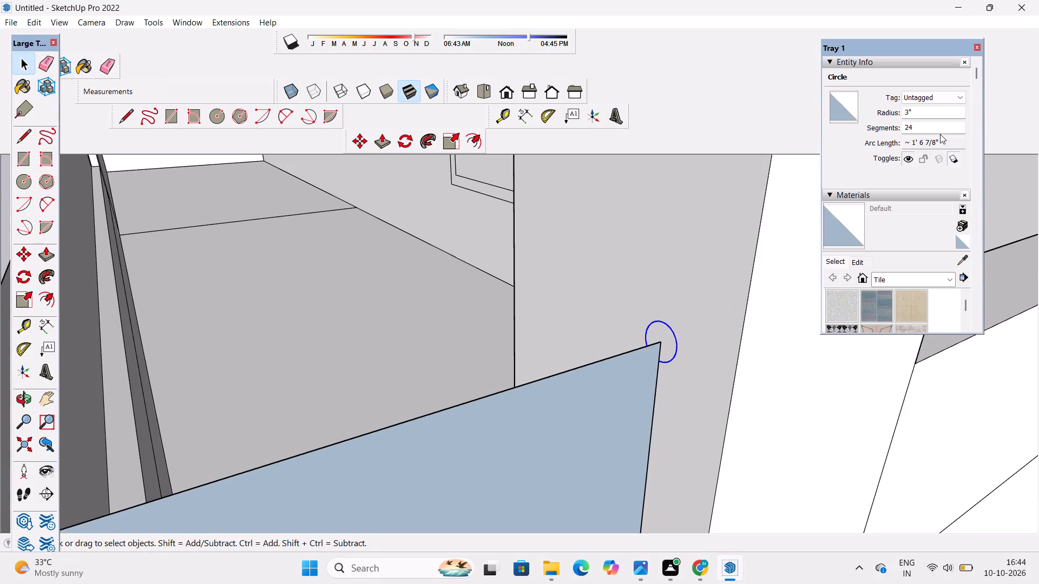
click(914, 130)
key(BackSpace)
key(BackSpace)
key(BackSpace)
key(BackSpace)
key(BackSpace)
key(BackSpace)
key(BackSpace)
key(BackSpace)
key(BackSpace)
key(BackSpace)
key(BackSpace)
key(BackSpace)
key(BackSpace)
key(BackSpace)
key(BackSpace)
key(BackSpace)
key(BackSpace)
key(BackSpace)
text(60)
key(Return)
scroll(701, 315, down, 3)
click(891, 453)
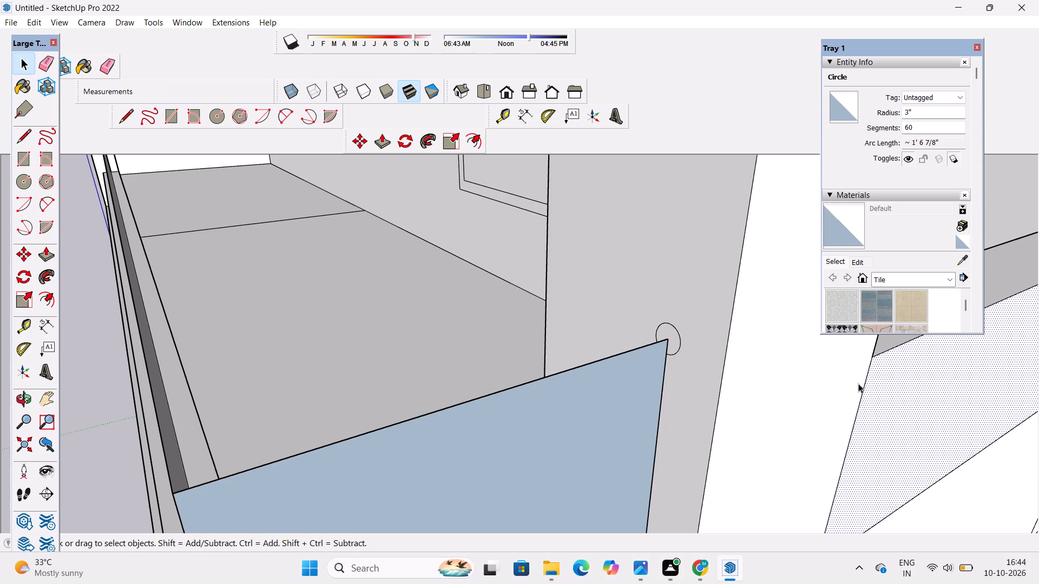
click(764, 351)
Sweep the circle with Follow Me along the top edges of the side and front parapet panels as a round handrail.
scroll(676, 336, up, 3)
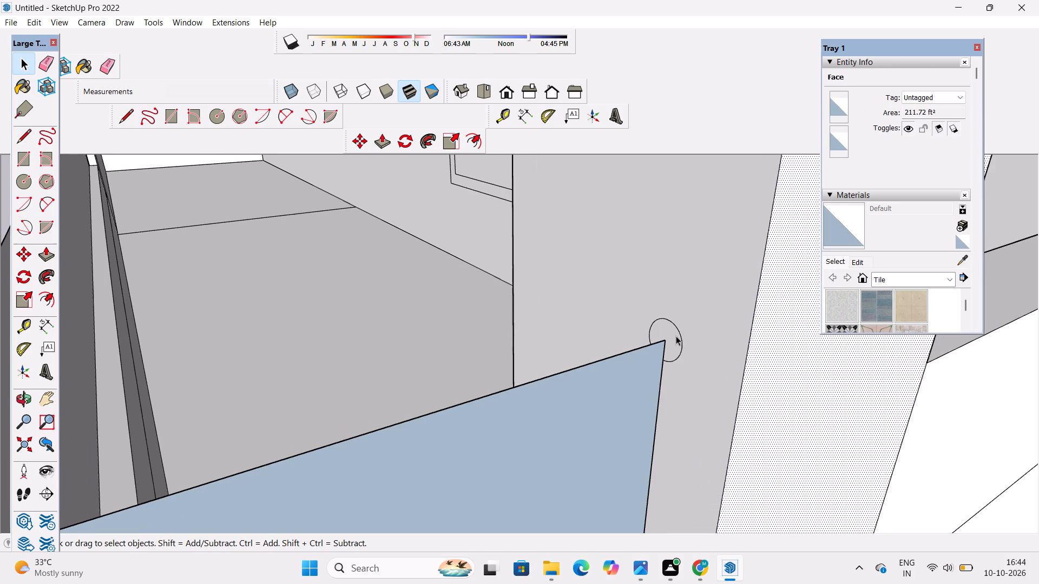
double_click(676, 336)
scroll(664, 315, down, 2)
scroll(617, 370, up, 1)
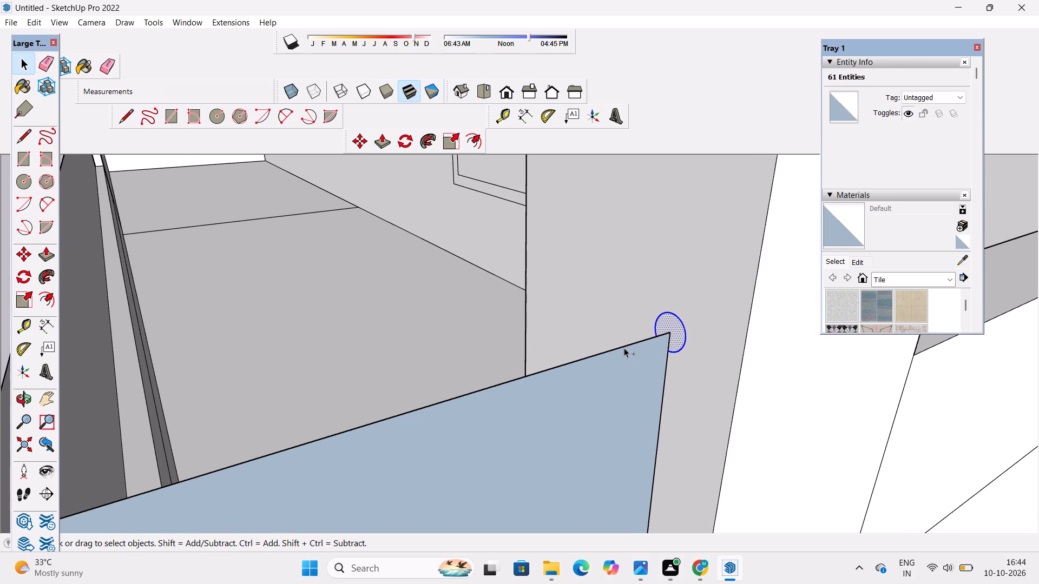
ctrl+click(624, 348)
ctrl+scroll(742, 358, down, 4)
ctrl+scroll(233, 431, up, 2)
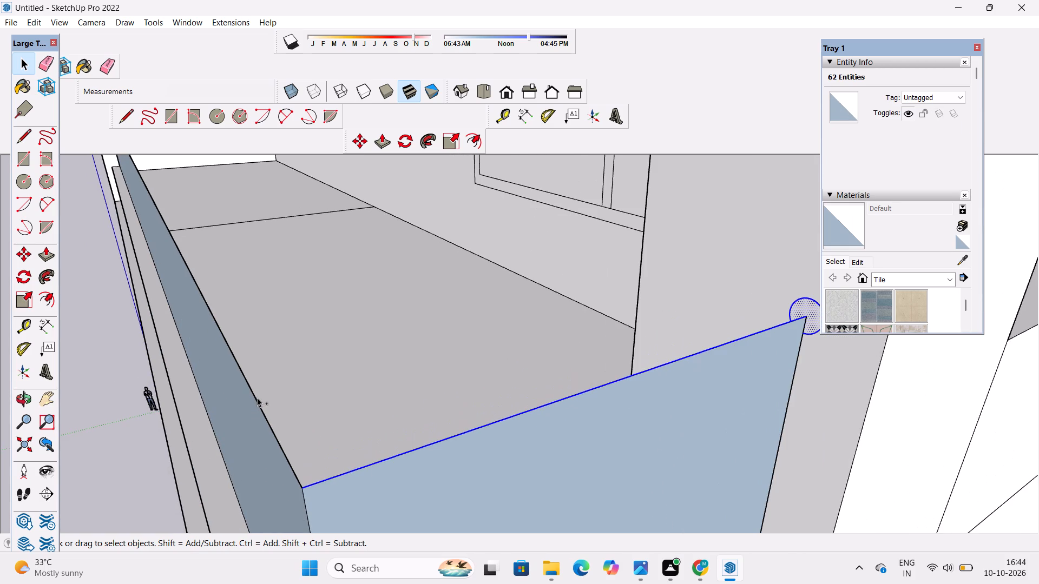
ctrl+click(257, 397)
click(54, 281)
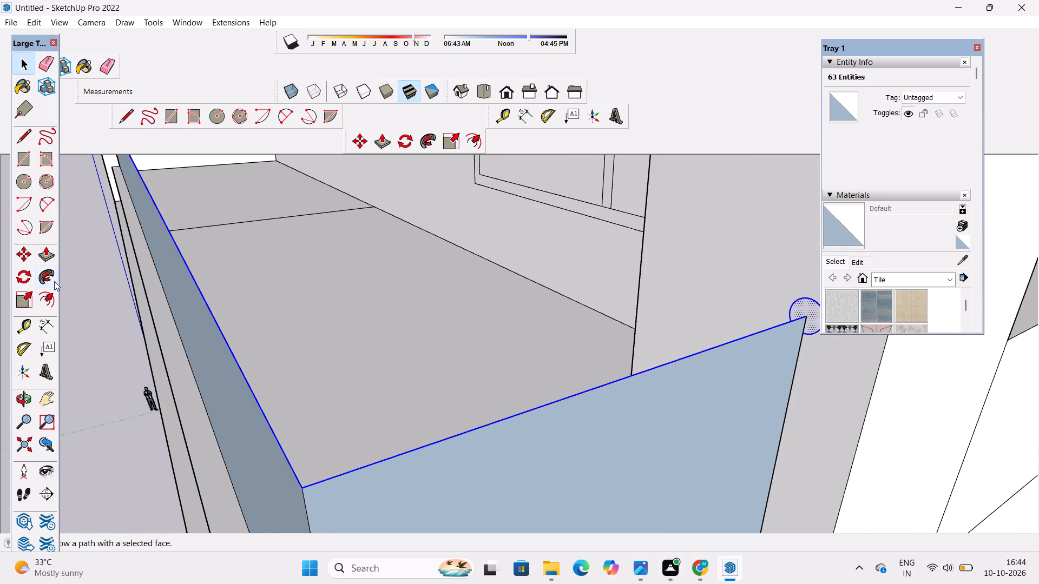
click(799, 309)
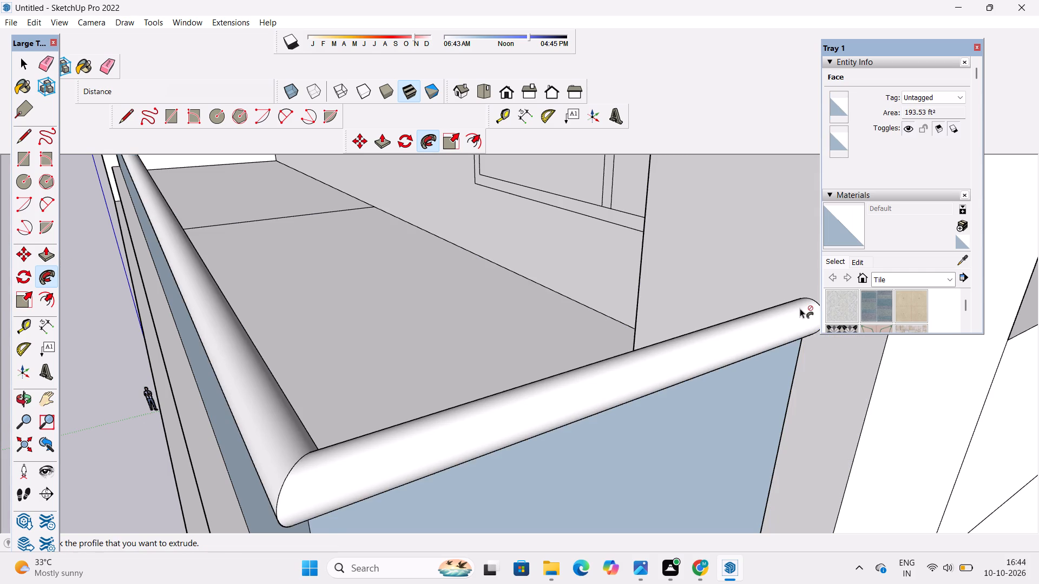
key(space)
Inspect the balcony's handrail and parapet panels from the front, side and corner.
key(o)
scroll(543, 324, down, 2)
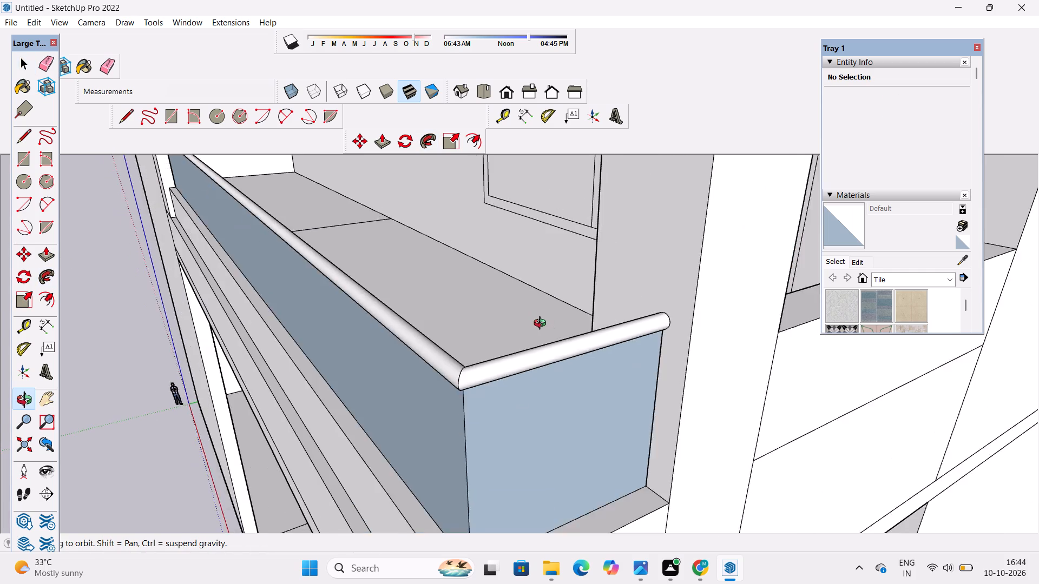
scroll(542, 324, up, 2)
scroll(542, 324, down, 3)
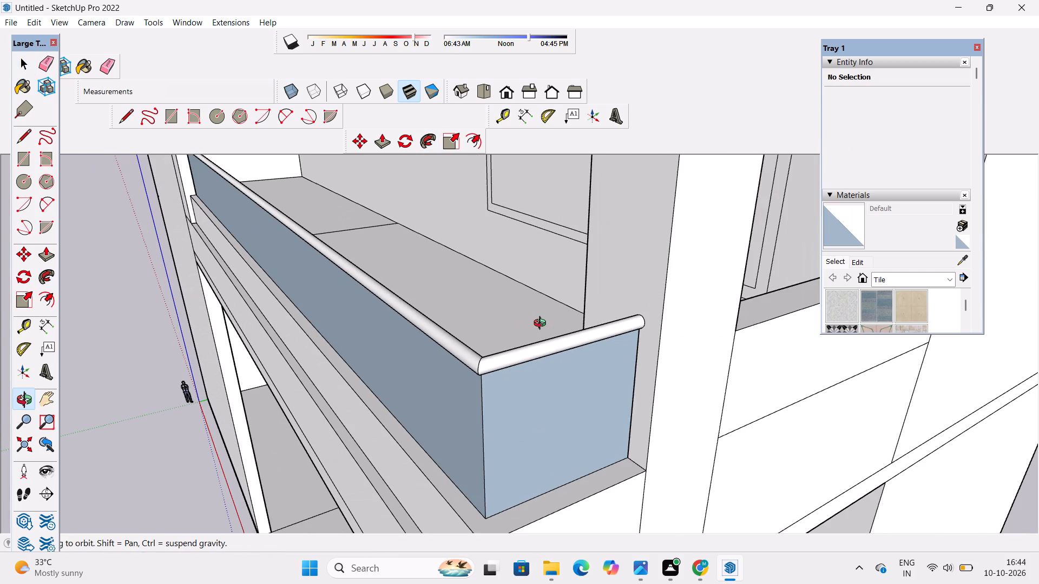
scroll(542, 322, down, 4)
shift+click(542, 356)
drag(543, 354, 581, 348)
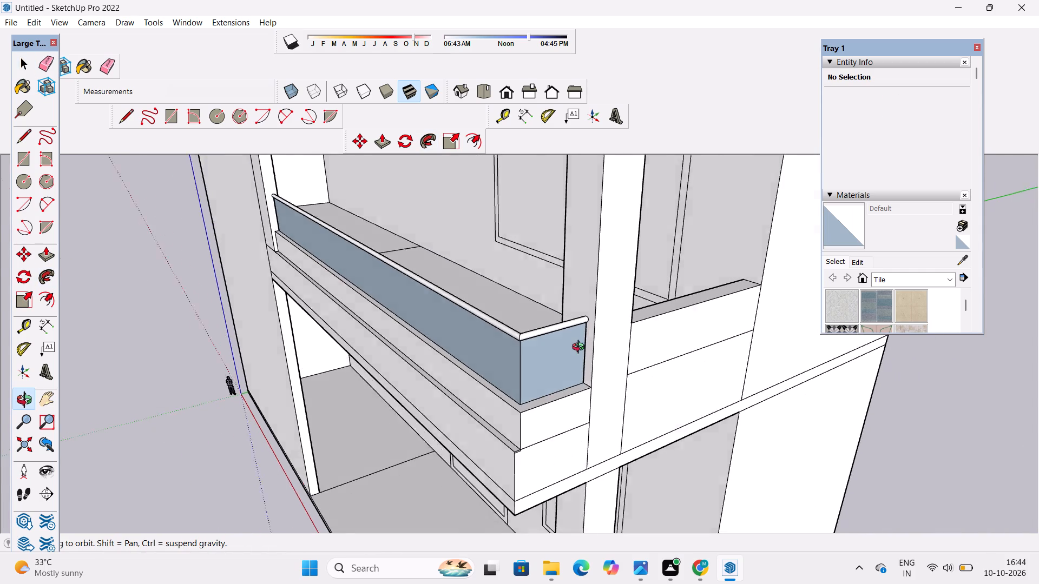
drag(581, 348, 594, 346)
scroll(594, 346, down, 2)
shift+drag(593, 346, 591, 355)
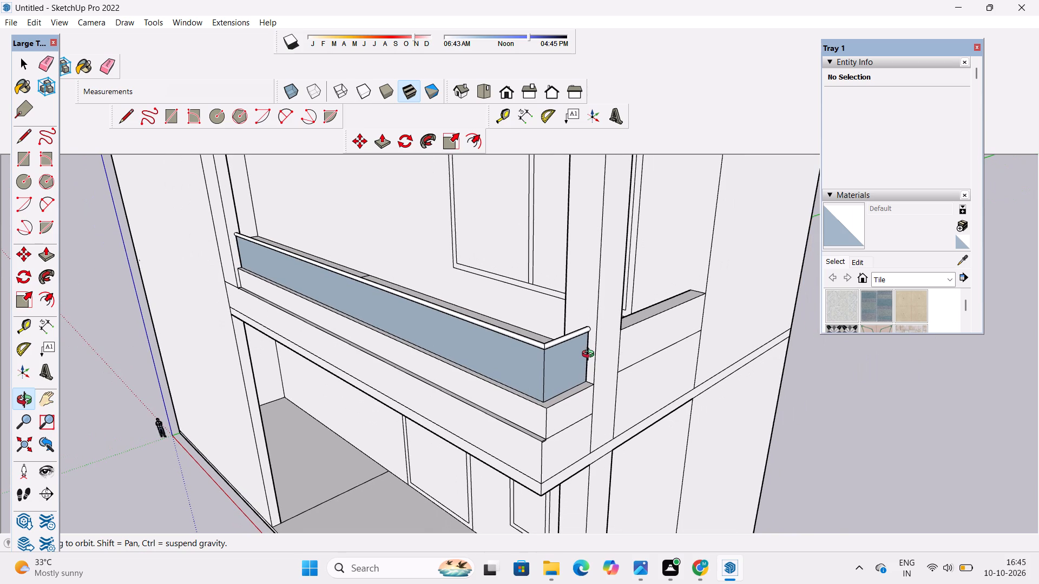
scroll(590, 355, down, 2)
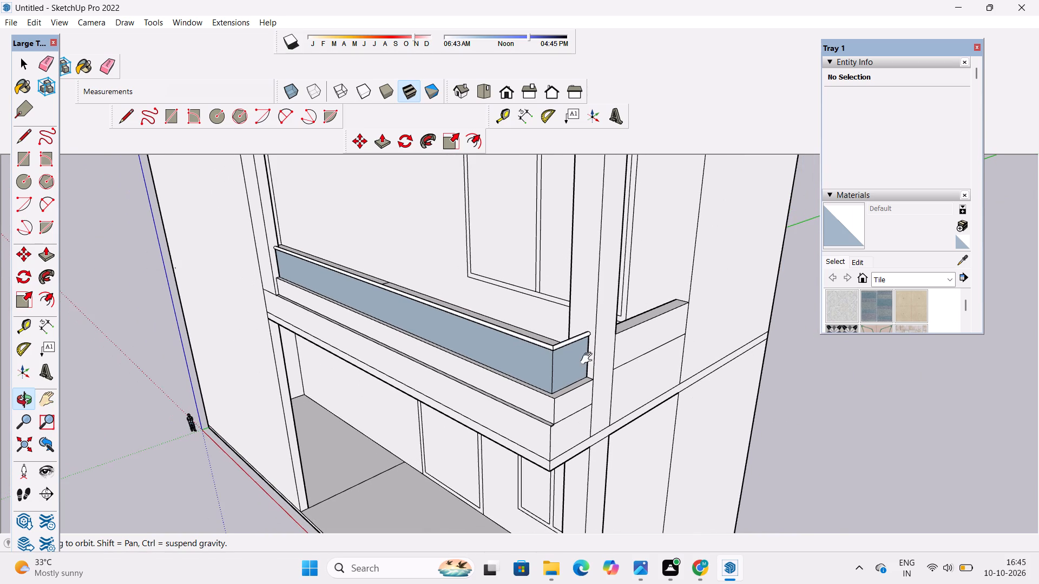
shift+click(585, 369)
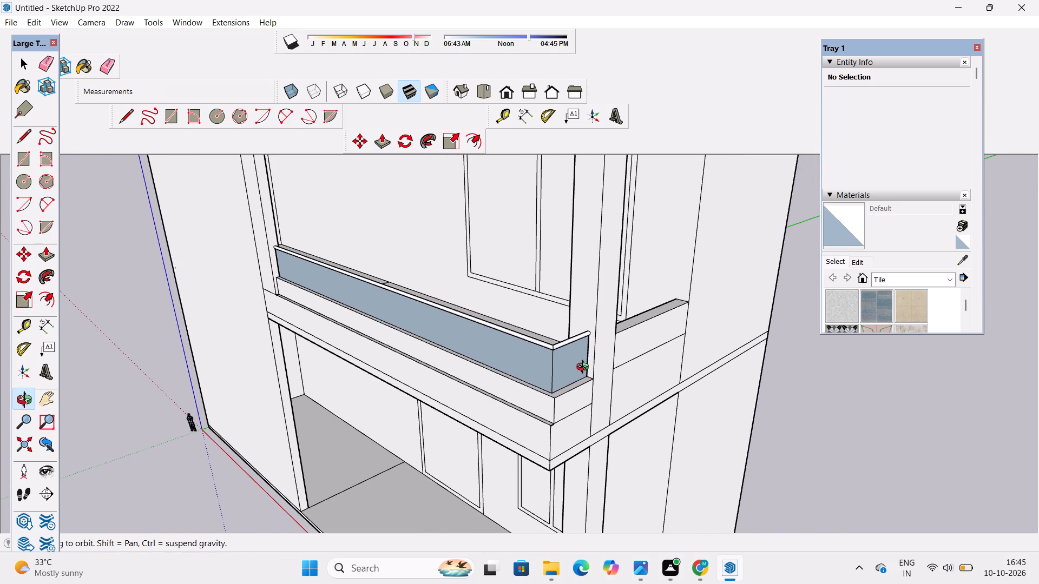
drag(583, 394, 589, 315)
drag(516, 350, 648, 383)
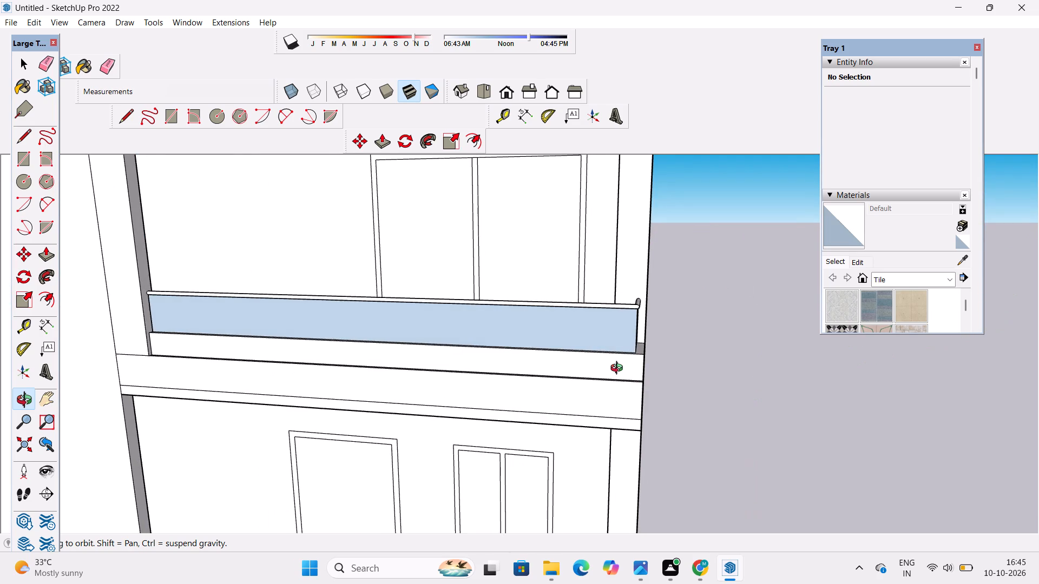
drag(649, 391, 392, 509)
drag(627, 390, 525, 326)
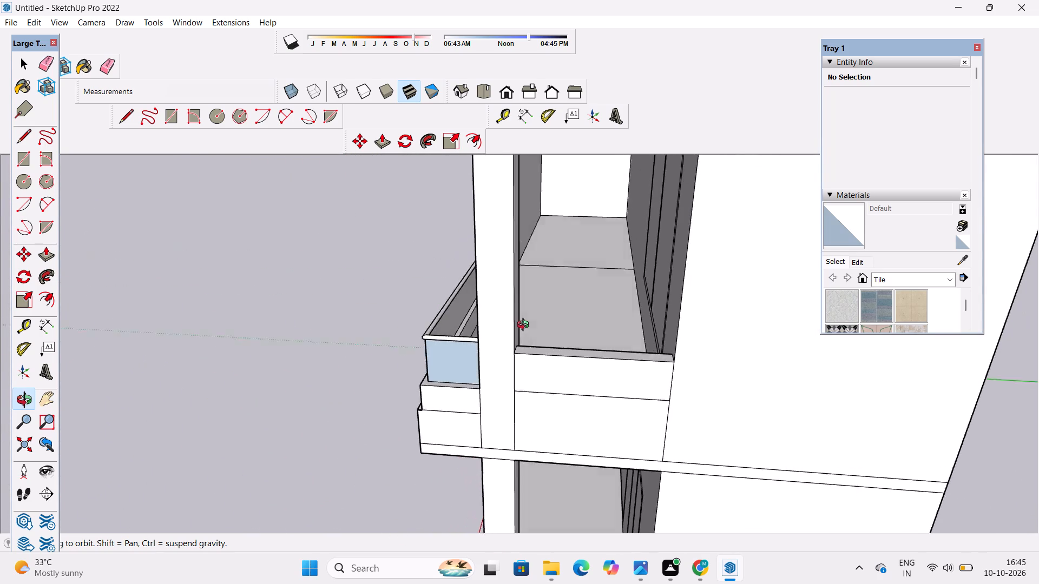
drag(525, 326, 525, 314)
drag(502, 363, 755, 380)
drag(693, 377, 595, 361)
drag(594, 353, 593, 383)
shift+drag(593, 384, 571, 395)
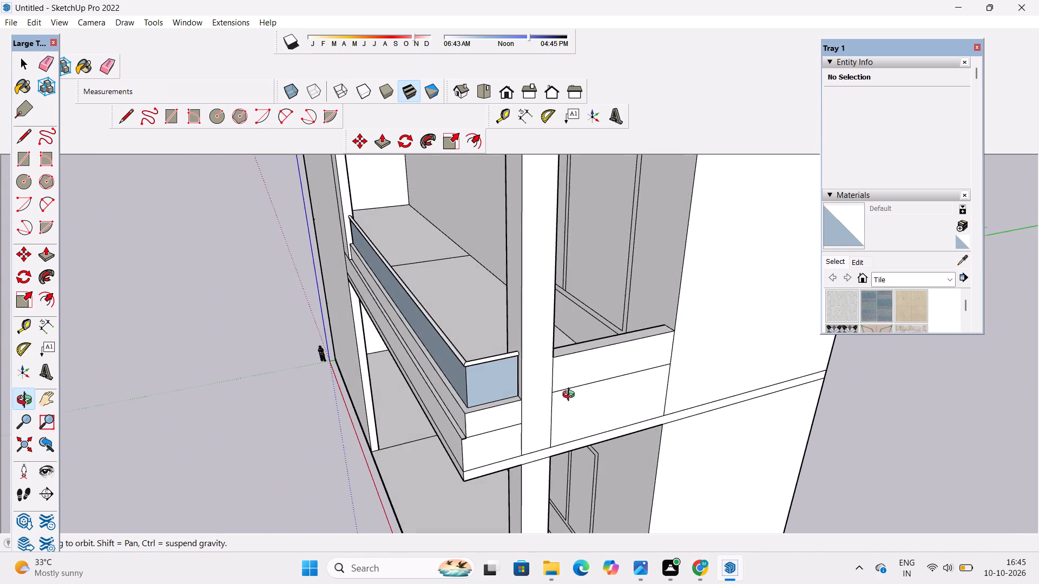
Erase the horizontal dividing line on the side parapet's outer face, between the corner column and the house wall.
scroll(626, 389, up, 3)
key(e)
drag(623, 353, 626, 378)
Erase the horizontal dividing lines on the side parapet's inner faces, on both sides of the corner column.
key(o)
drag(541, 392, 681, 426)
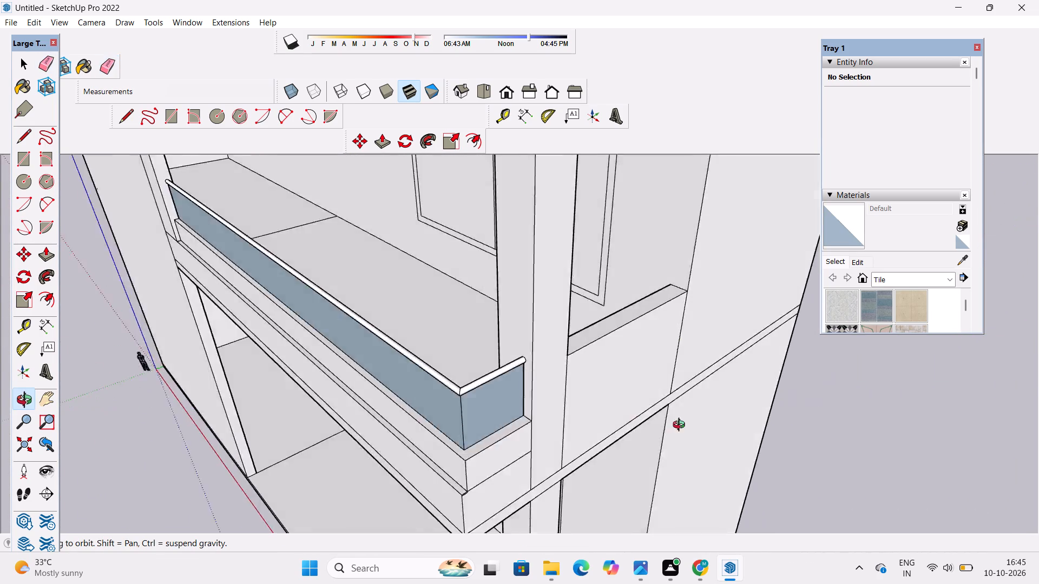
drag(681, 426, 941, 404)
drag(479, 396, 639, 387)
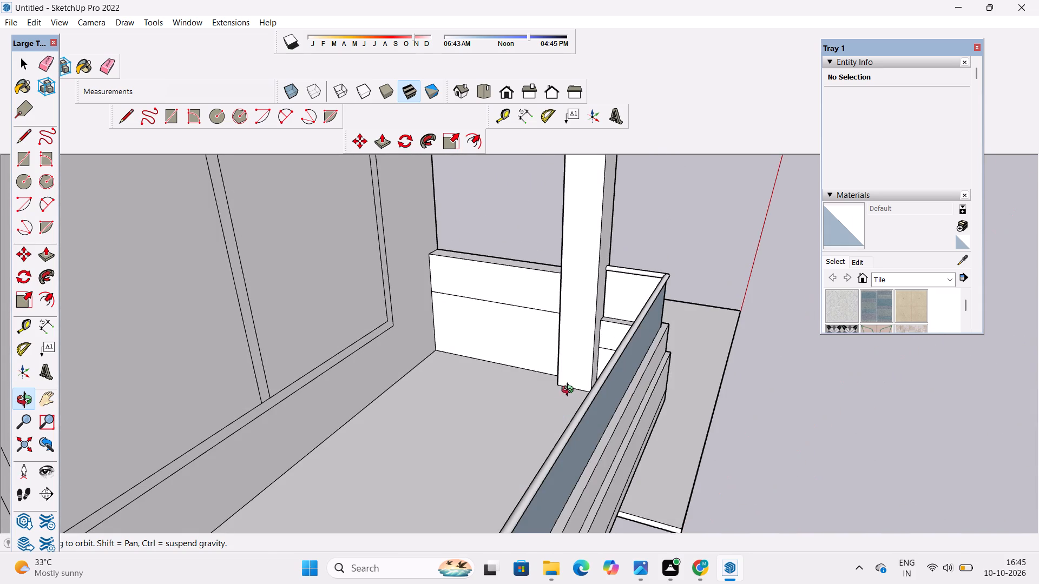
key(e)
scroll(520, 347, up, 2)
drag(514, 294, 513, 301)
scroll(483, 353, up, 4)
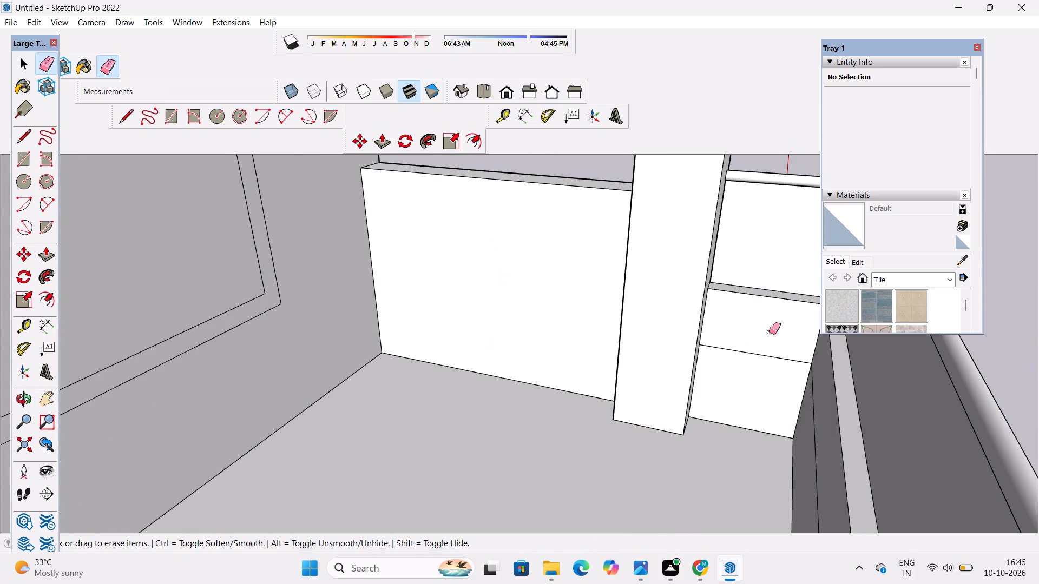
drag(770, 332, 771, 360)
drag(818, 378, 814, 400)
Erase the horizontal line running along the lower part of the balcony's front band.
key(o)
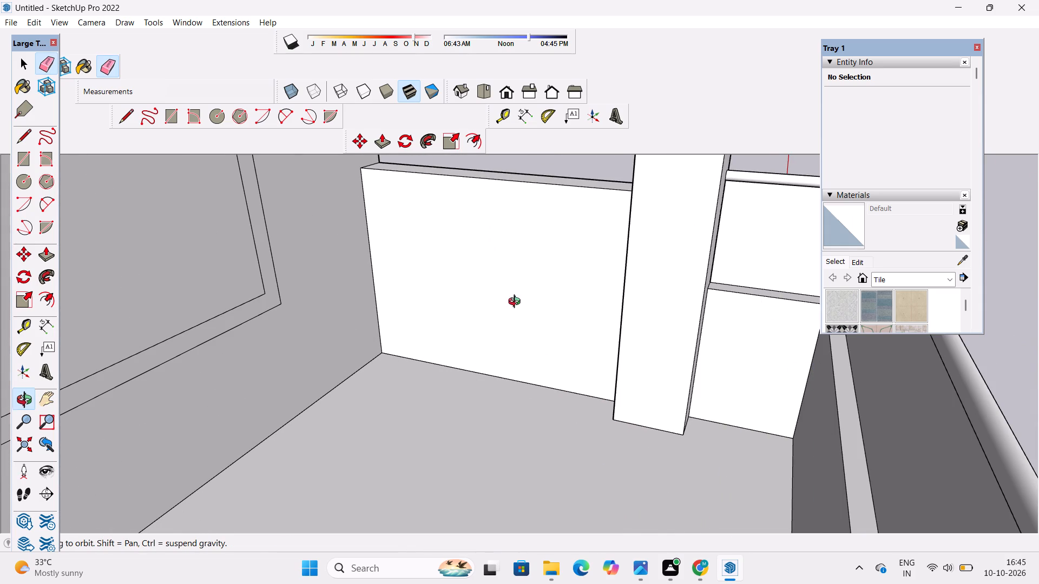
scroll(517, 303, down, 5)
drag(804, 373, 496, 339)
scroll(496, 339, down, 4)
shift+drag(466, 360, 737, 341)
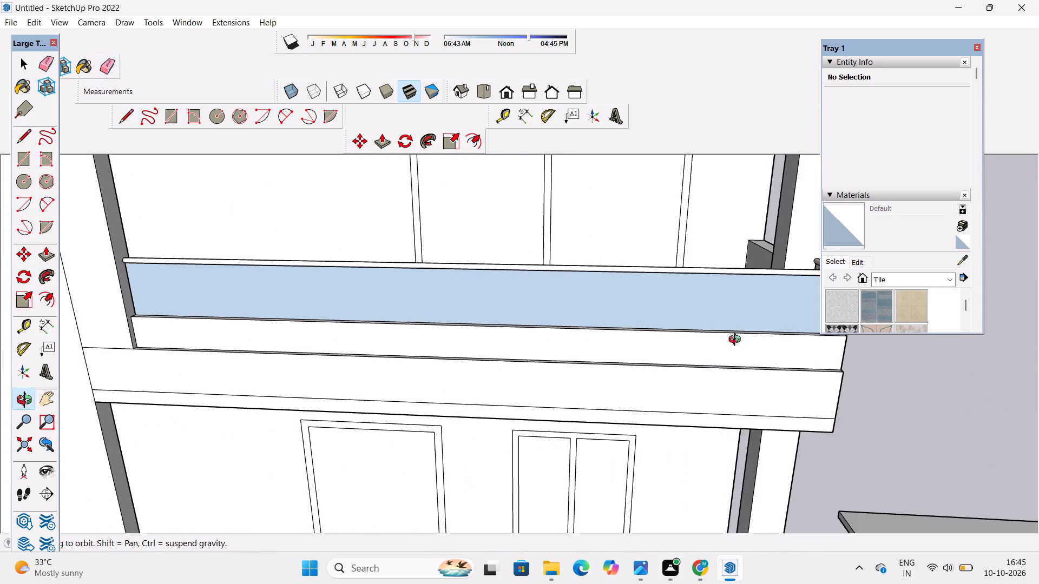
drag(517, 395, 562, 328)
scroll(591, 297, down, 4)
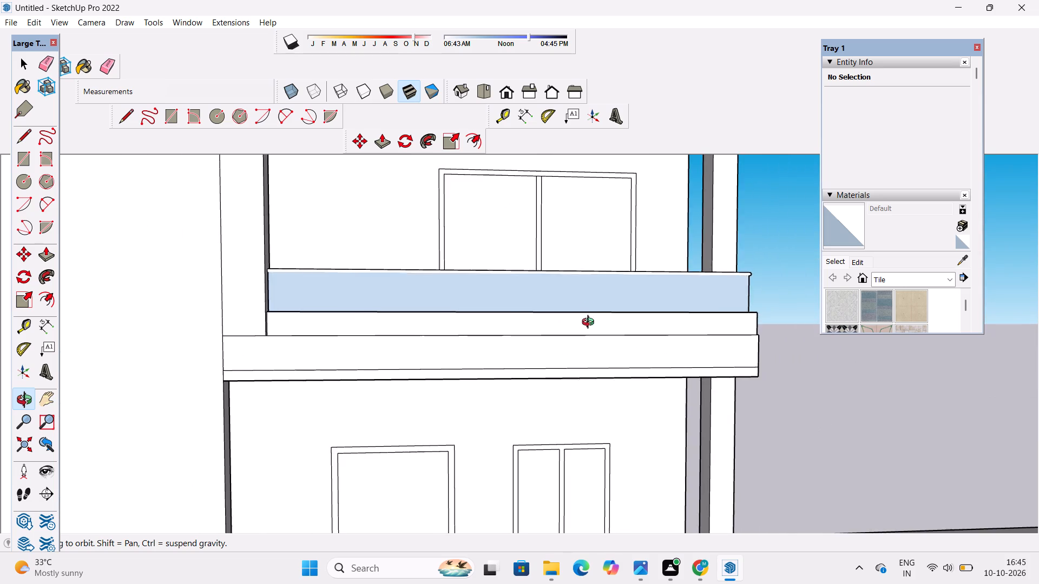
drag(591, 327, 577, 371)
drag(576, 383, 530, 370)
scroll(529, 362, down, 5)
shift+drag(531, 359, 540, 389)
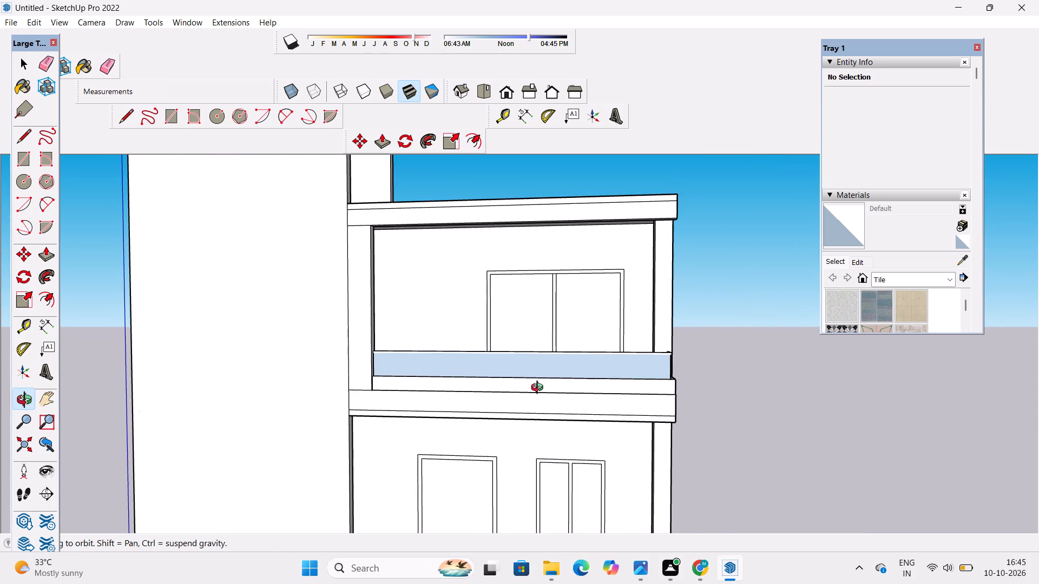
key(e)
scroll(521, 389, up, 4)
drag(533, 424, 536, 437)
Erase the short horizontal line low on the balcony's side band, between the front corner and the column.
key(o)
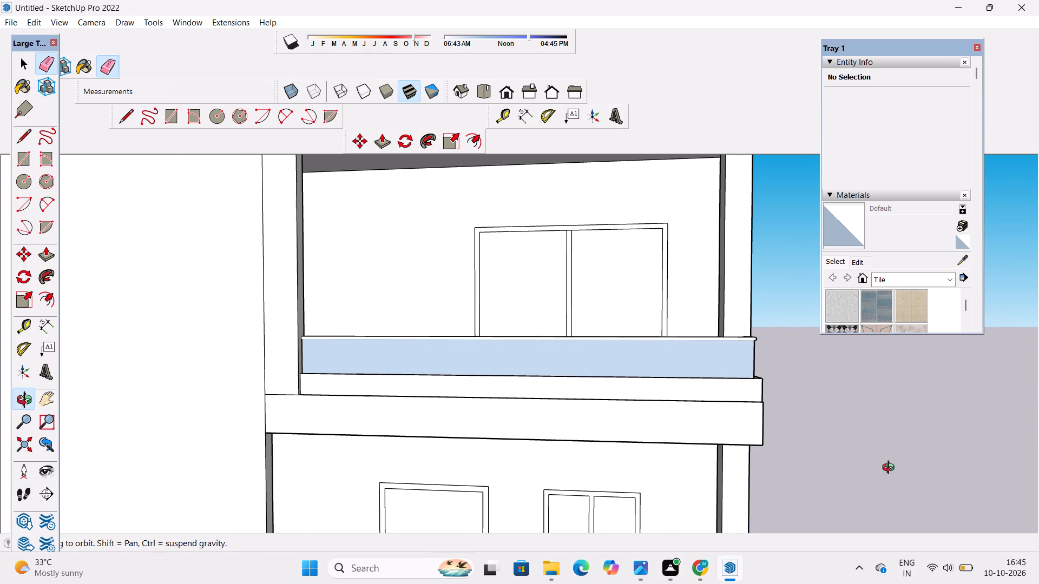
drag(891, 469, 662, 473)
shift+drag(660, 477, 669, 405)
drag(666, 407, 630, 428)
key(e)
scroll(630, 428, up, 3)
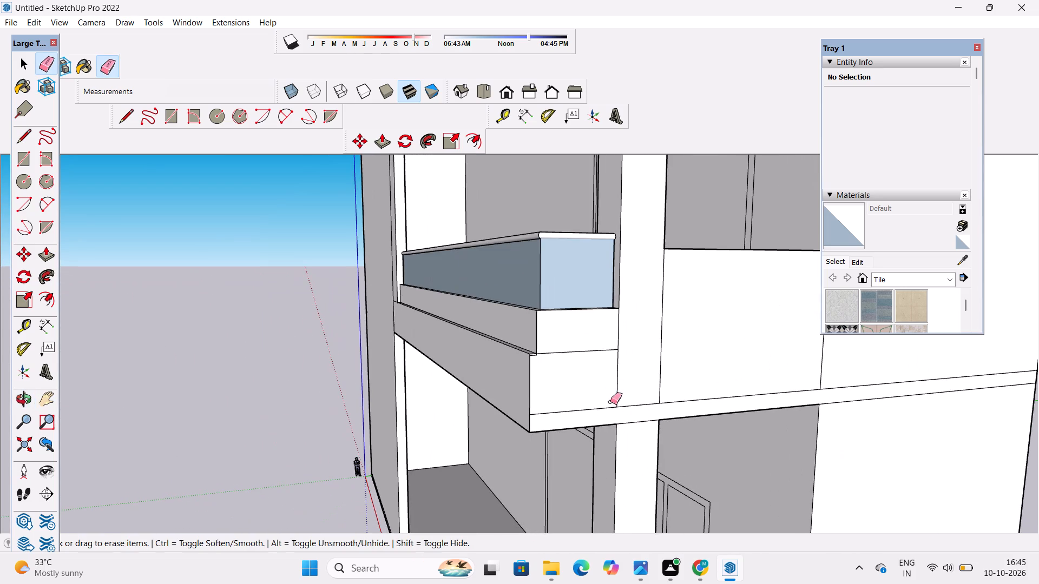
drag(603, 399, 597, 416)
Extend both vertical edges of the corner column 1' 6" across the side slab band and erase the horizontal line between them.
scroll(619, 417, up, 5)
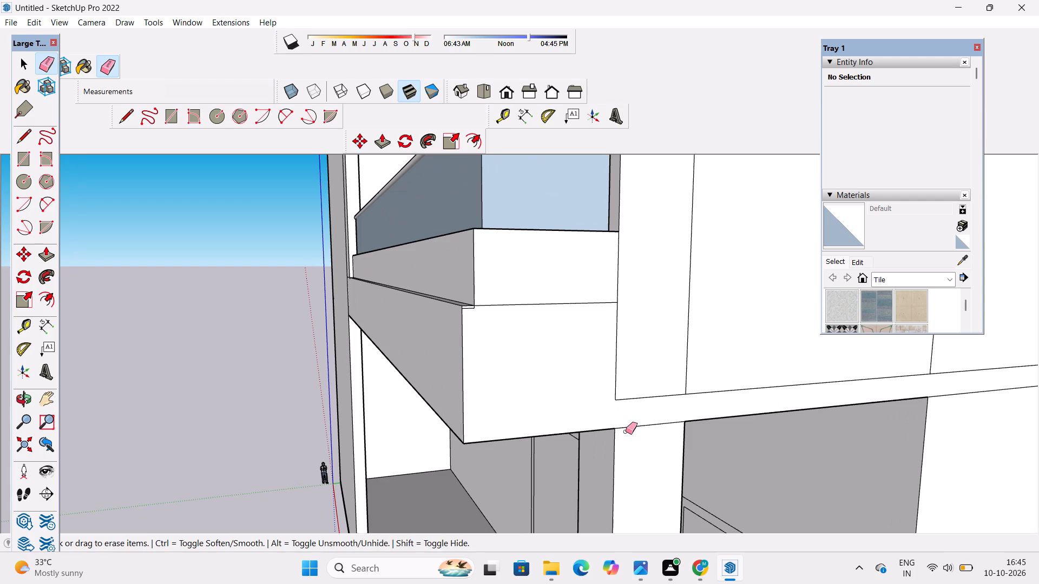
key(l)
click(616, 430)
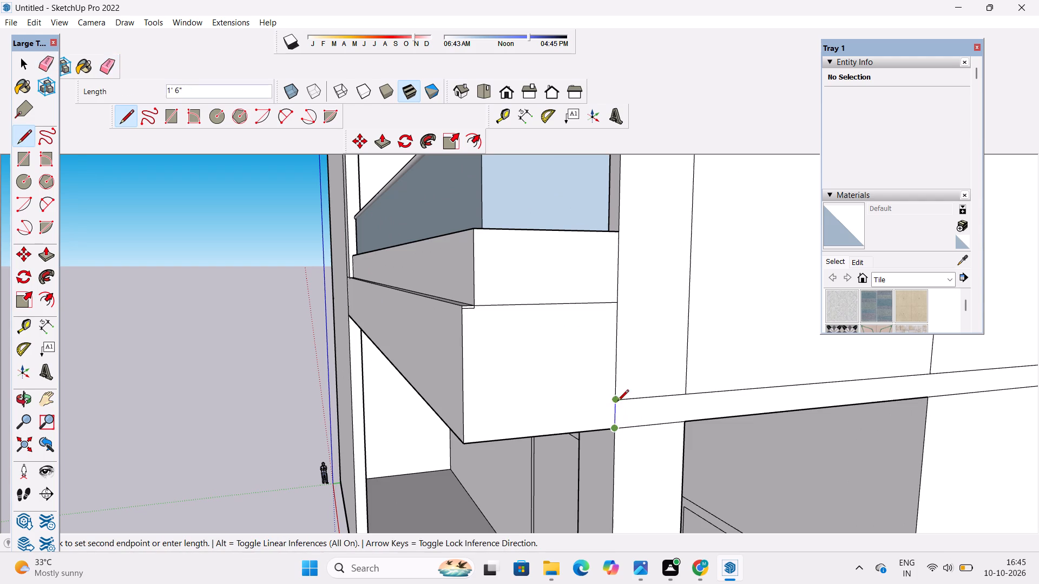
click(617, 399)
click(684, 423)
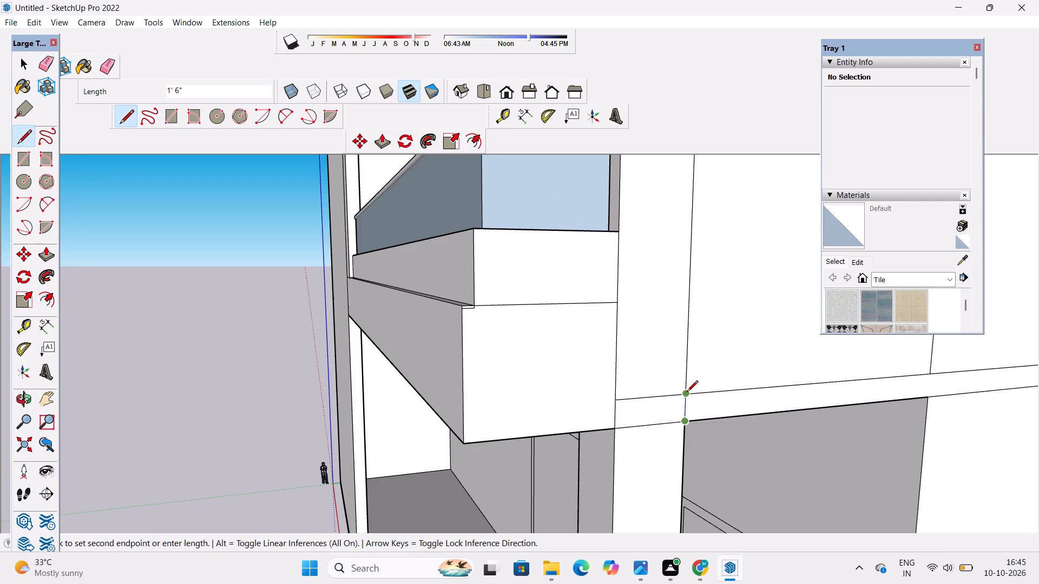
click(687, 391)
key(e)
drag(670, 382, 666, 401)
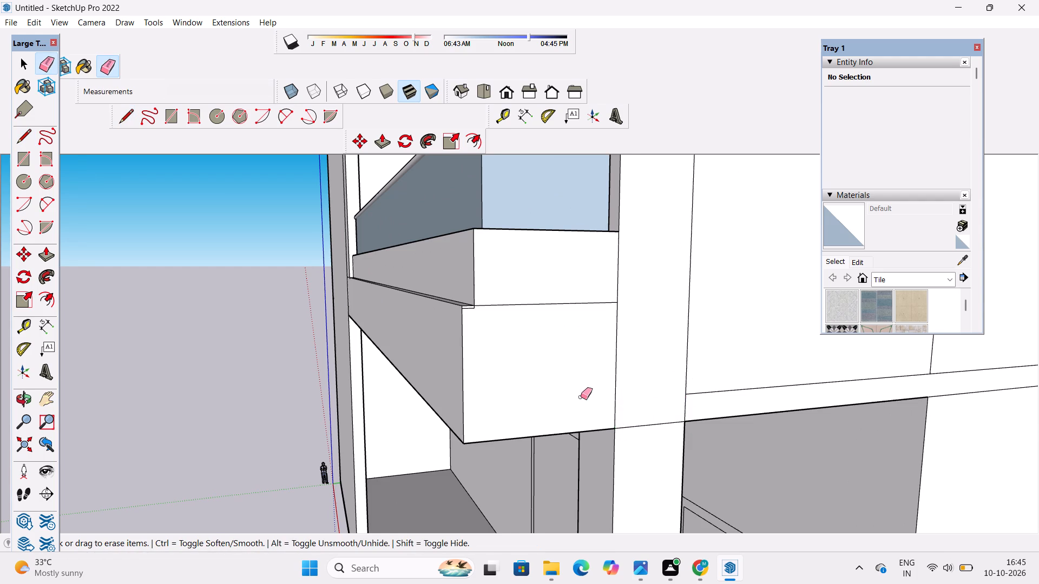
Draw a 1' 6" vertical line across the band at the side opening's far edge and erase the horizontal line above the ground-floor opening.
scroll(581, 397, down, 13)
scroll(745, 421, up, 5)
key(space)
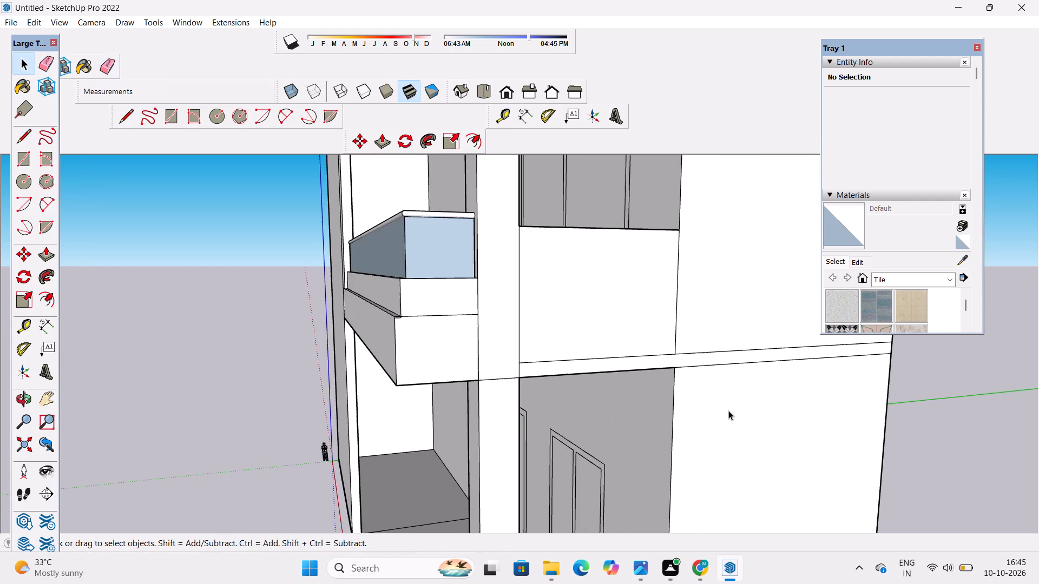
text(l)
scroll(672, 375, up, 9)
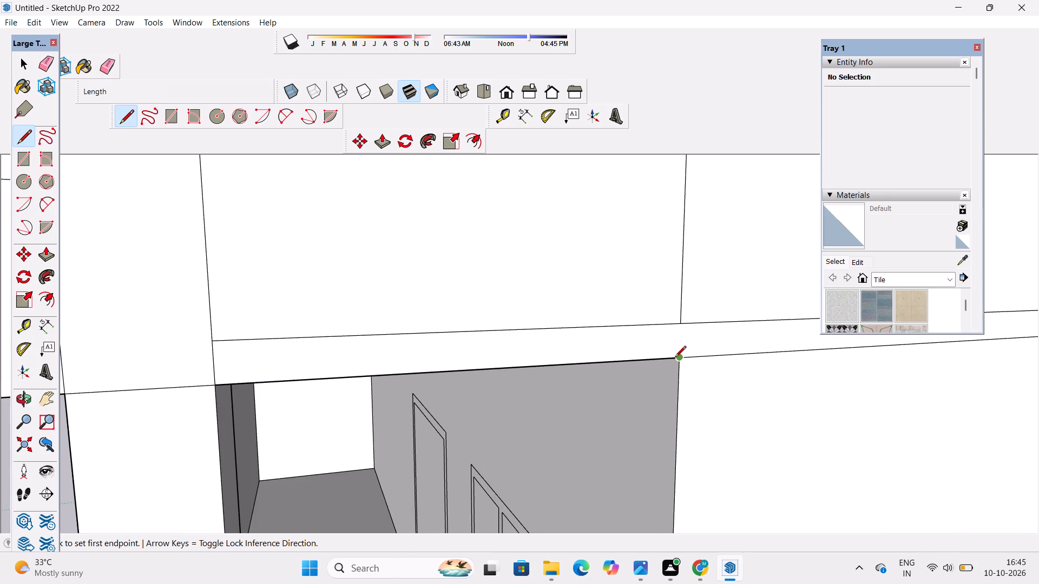
click(681, 358)
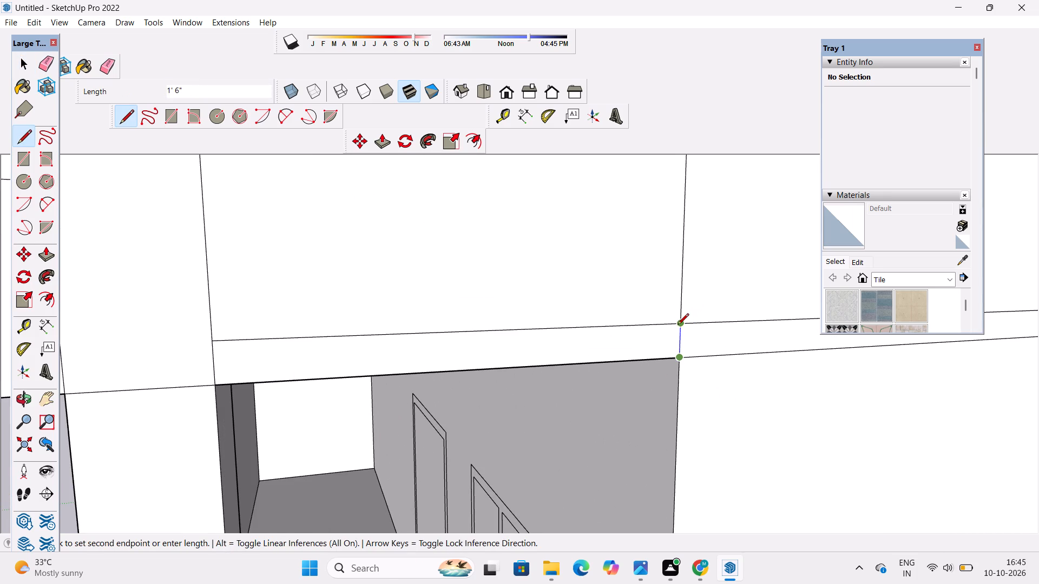
click(678, 326)
key(e)
drag(667, 308, 662, 333)
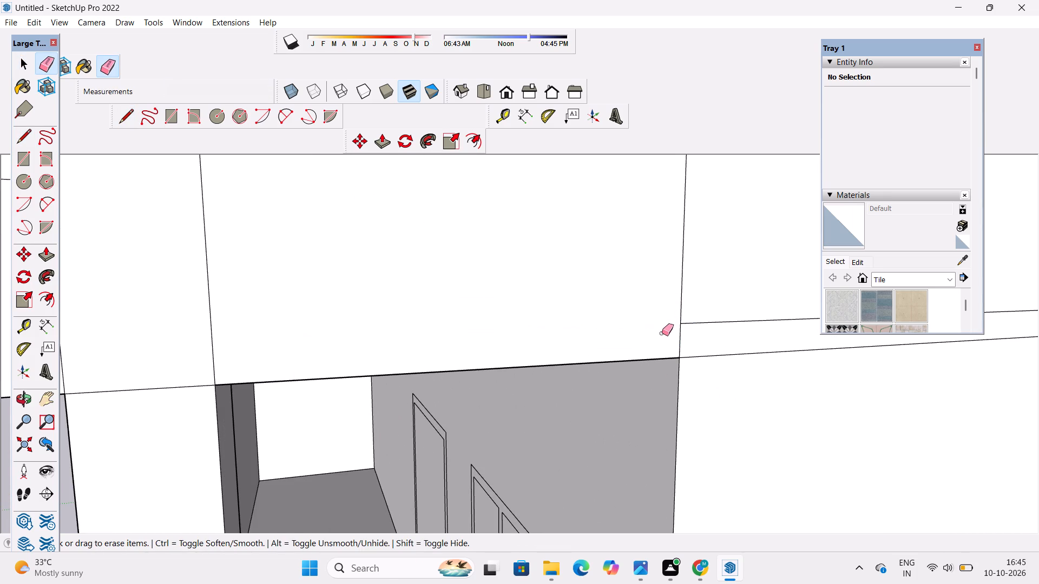
key(space)
Examine the house's front from several angles, checking the balcony bands, glass parapet, roof slab and tower.
key(o)
scroll(660, 279, down, 11)
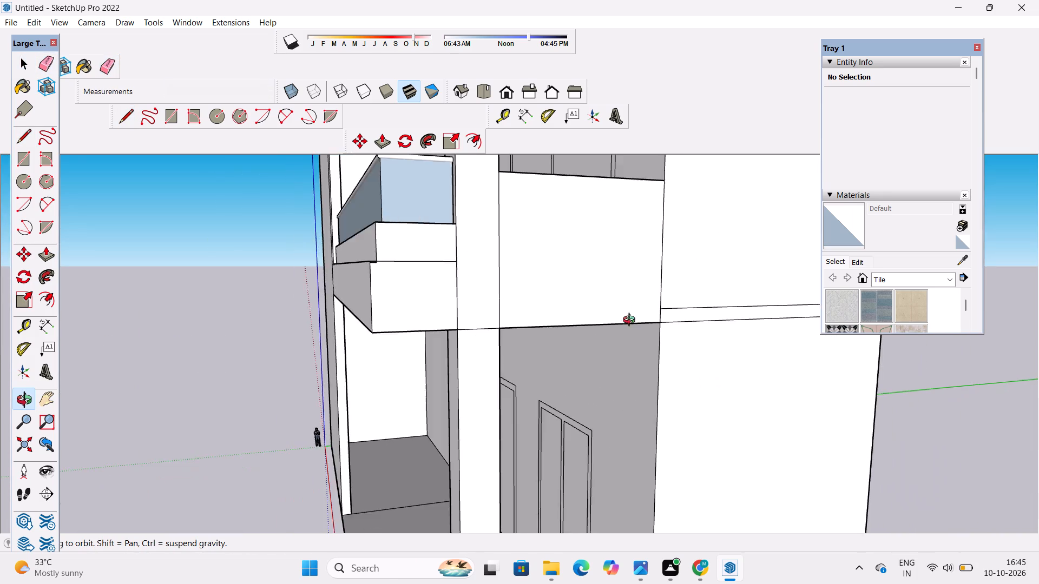
drag(583, 351, 778, 379)
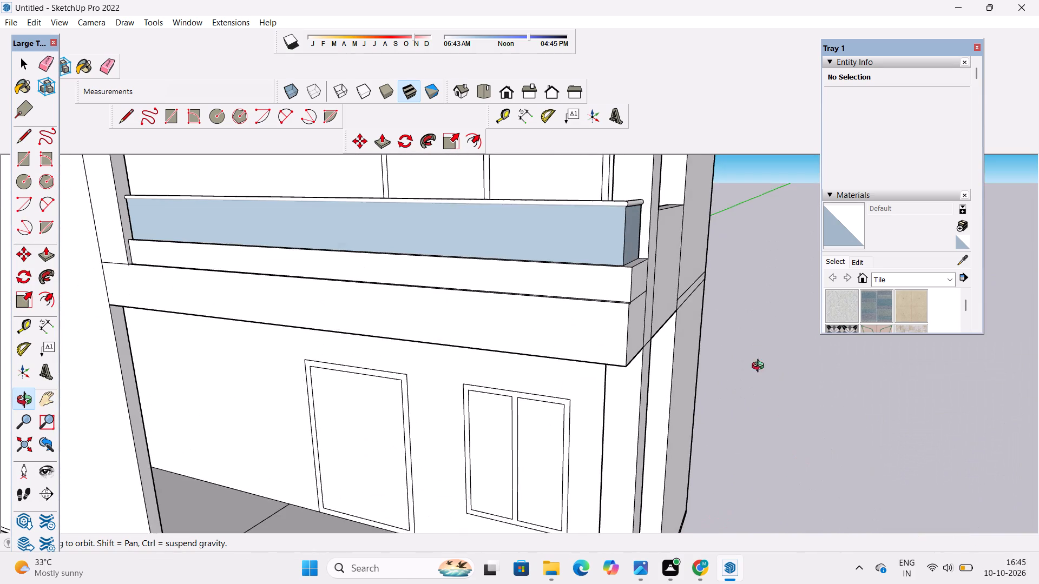
scroll(624, 225, down, 3)
shift+drag(577, 265, 672, 294)
drag(630, 334, 730, 324)
scroll(637, 309, down, 6)
shift+drag(637, 307, 640, 330)
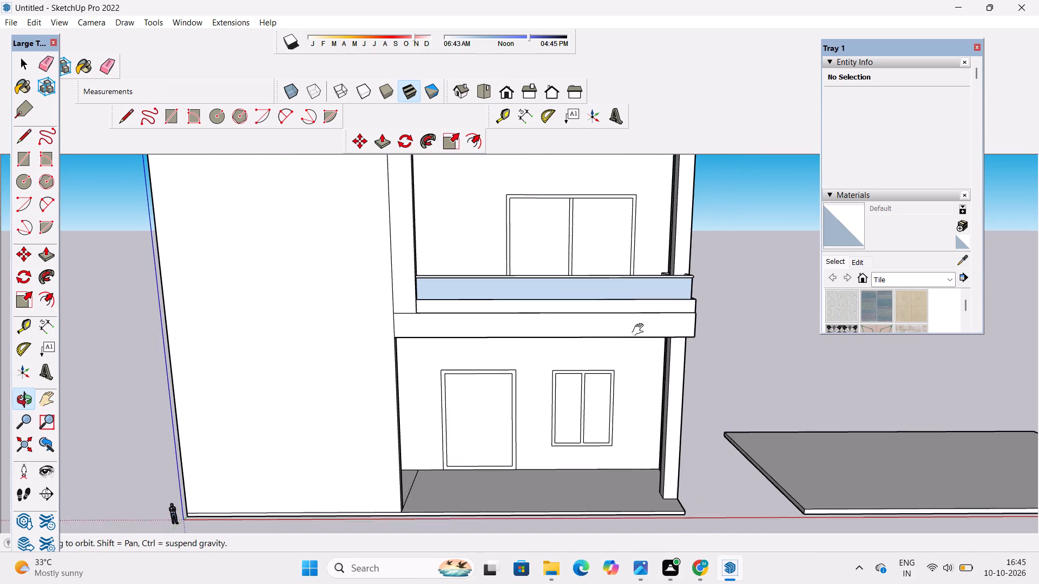
shift+drag(640, 330, 641, 334)
scroll(655, 293, down, 2)
drag(639, 362, 645, 316)
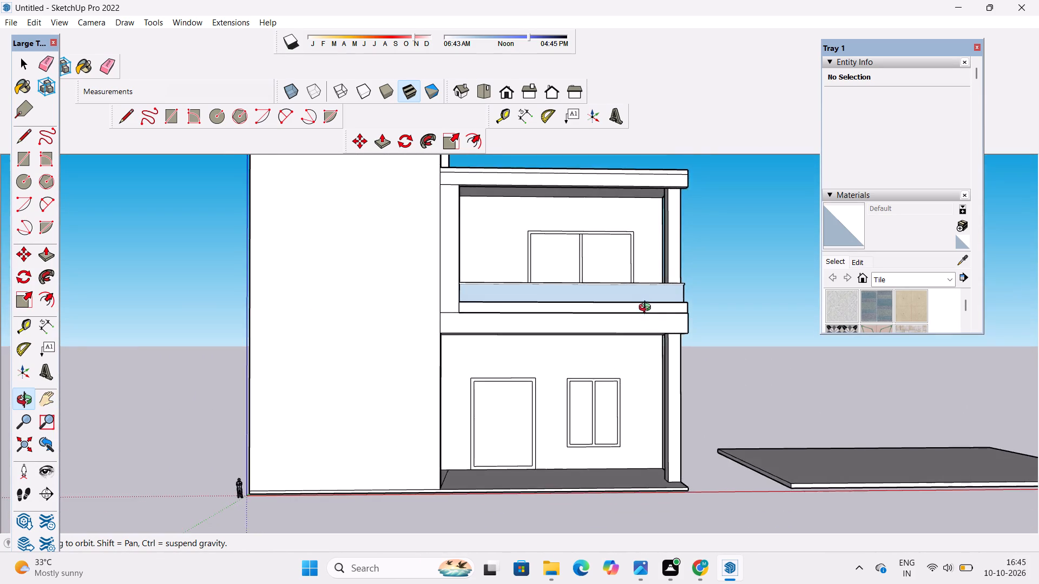
scroll(647, 309, down, 4)
shift+drag(649, 308, 620, 389)
scroll(620, 391, up, 5)
shift+drag(626, 388, 643, 339)
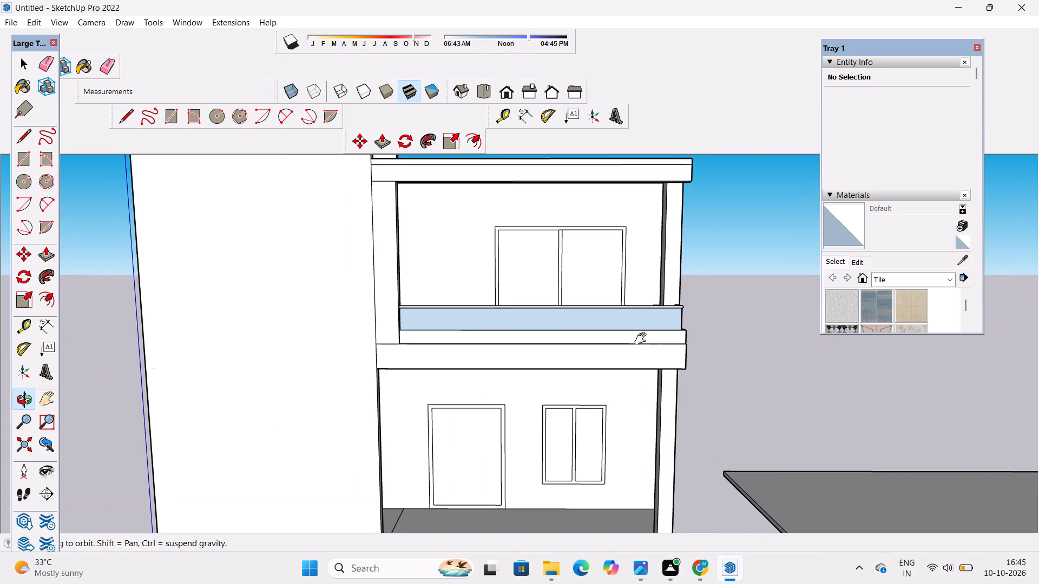
shift+drag(643, 339, 643, 338)
drag(643, 338, 594, 439)
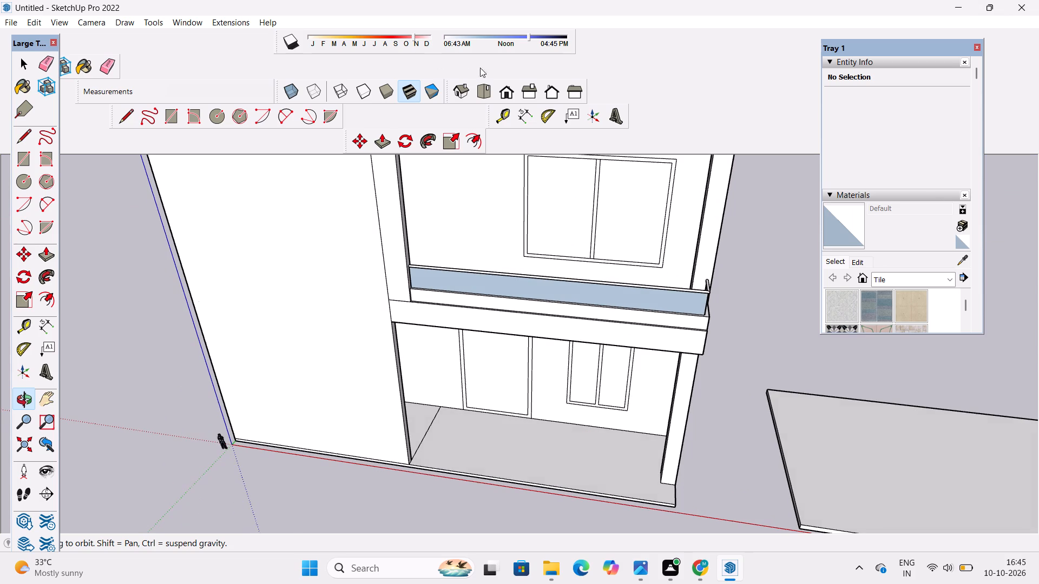
scroll(325, 224, down, 6)
shift+drag(342, 234, 350, 291)
drag(351, 291, 402, 254)
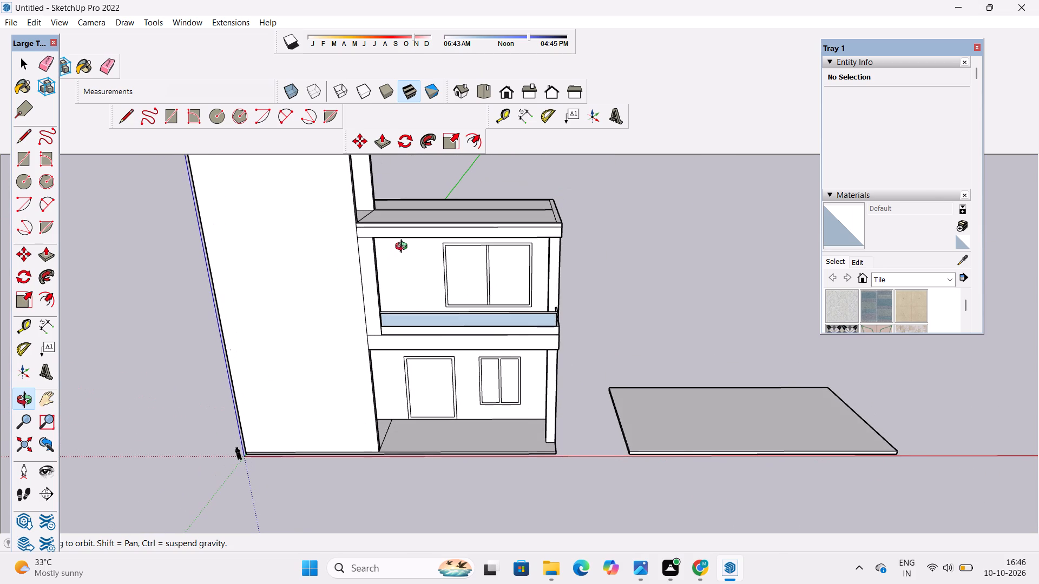
scroll(404, 248, down, 2)
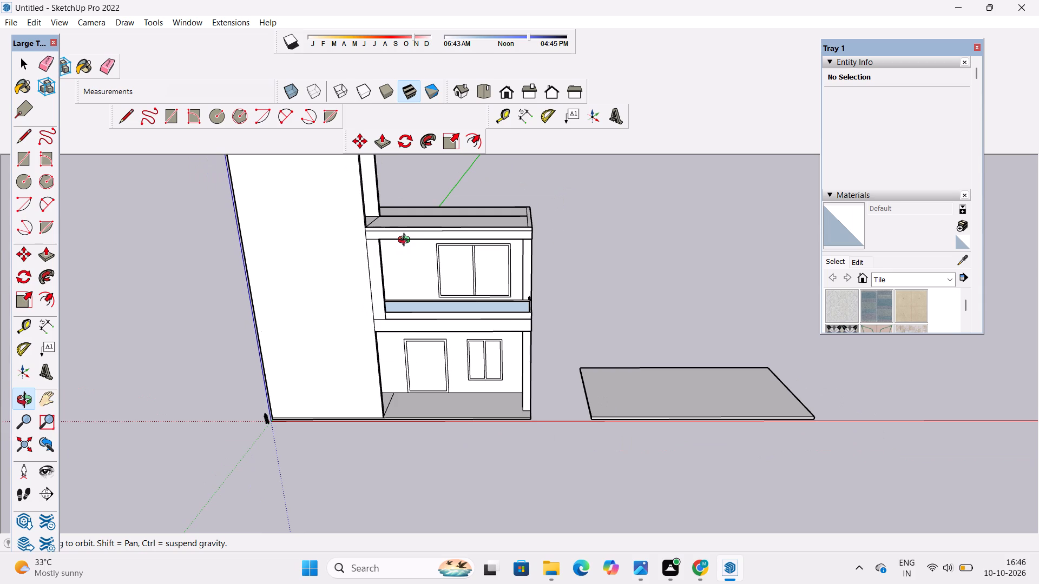
scroll(405, 240, down, 1)
shift+drag(408, 240, 418, 315)
drag(418, 316, 426, 288)
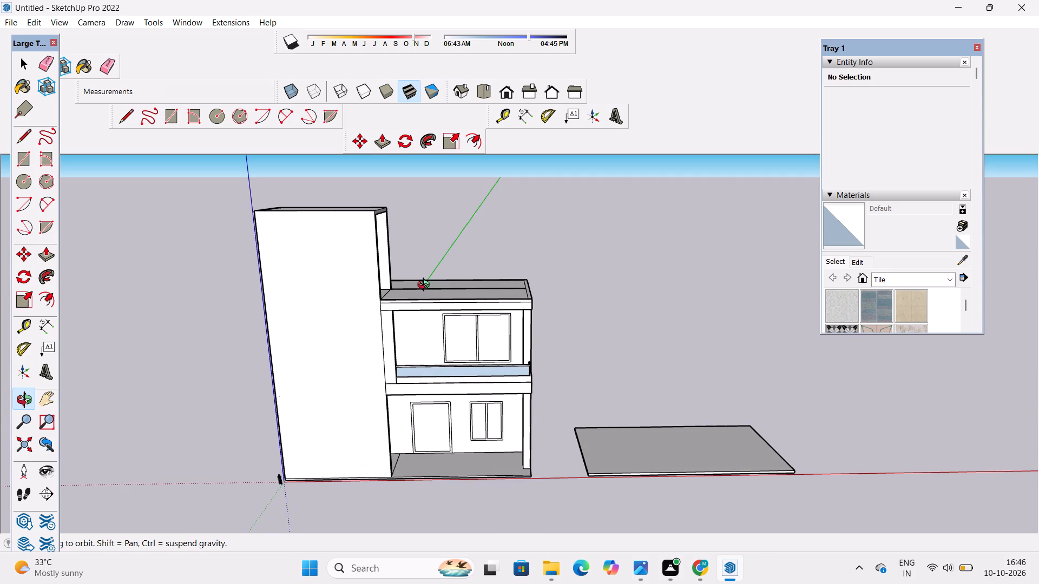
scroll(437, 297, up, 9)
drag(440, 337, 451, 281)
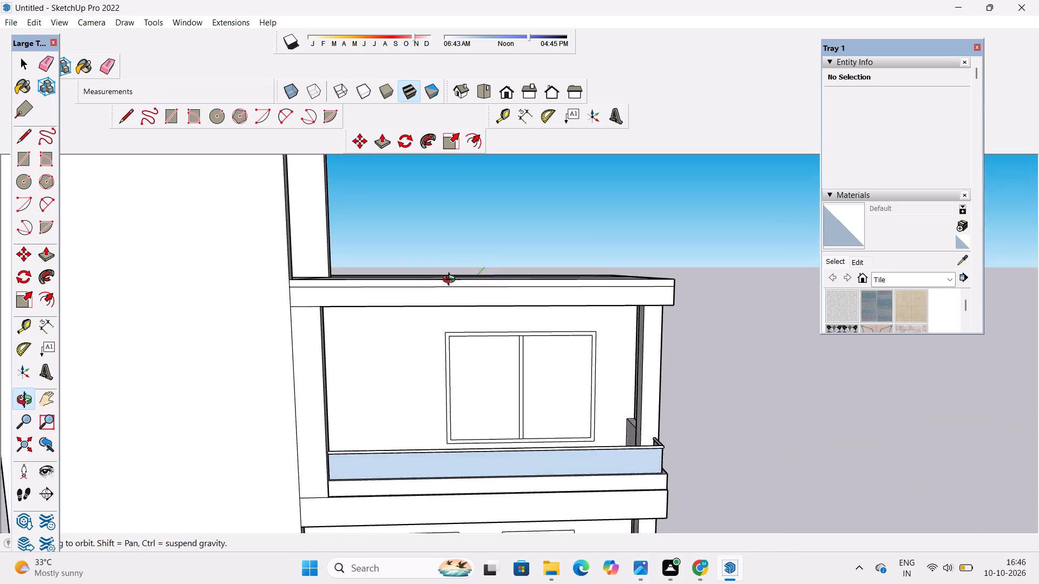
drag(451, 281, 453, 271)
drag(450, 322, 356, 205)
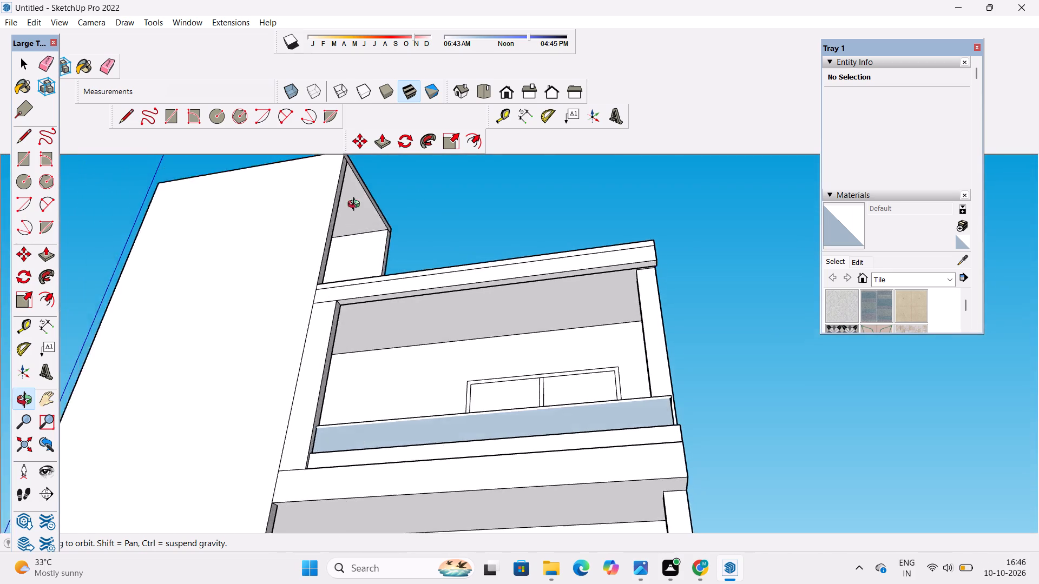
drag(356, 205, 167, 385)
Place a guide on the roof overhang's soffit, about 2' 1 7/16" in from the side edge, between the front band and corner column.
scroll(581, 327, up, 5)
drag(568, 331, 444, 242)
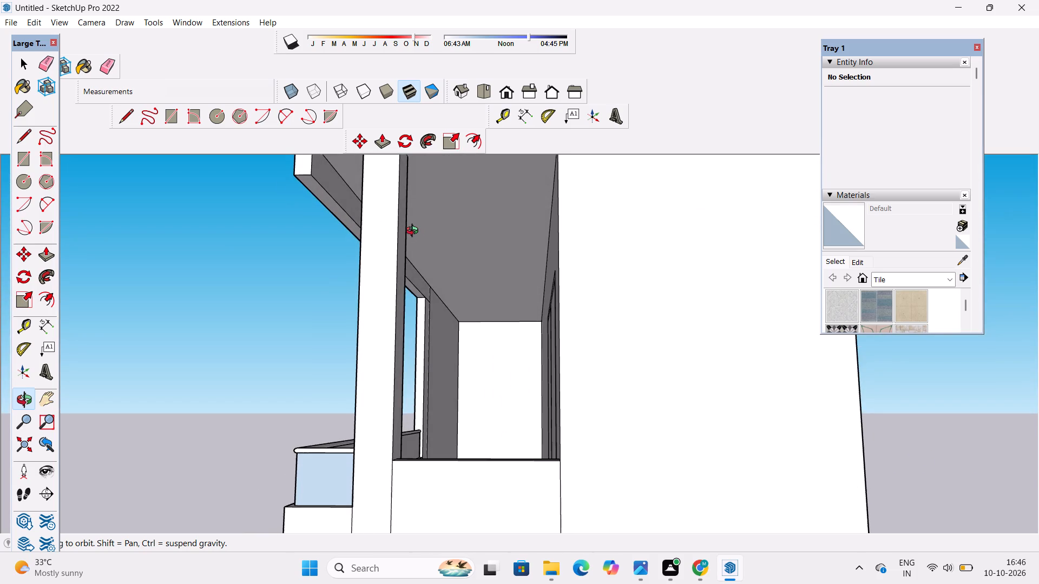
shift+drag(415, 232, 463, 360)
scroll(437, 357, up, 6)
click(405, 335)
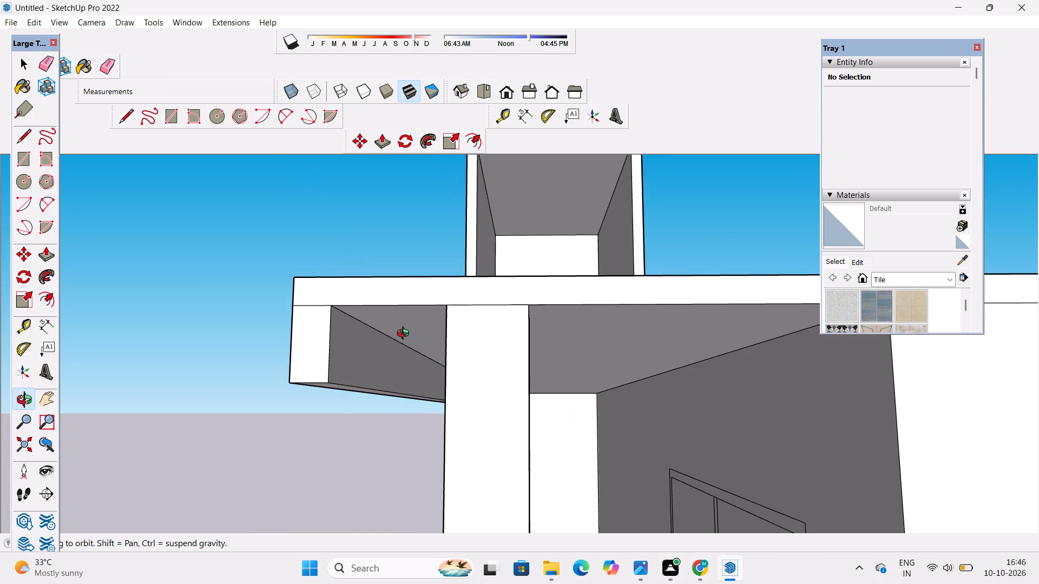
shift+drag(405, 335, 409, 347)
drag(376, 355, 377, 346)
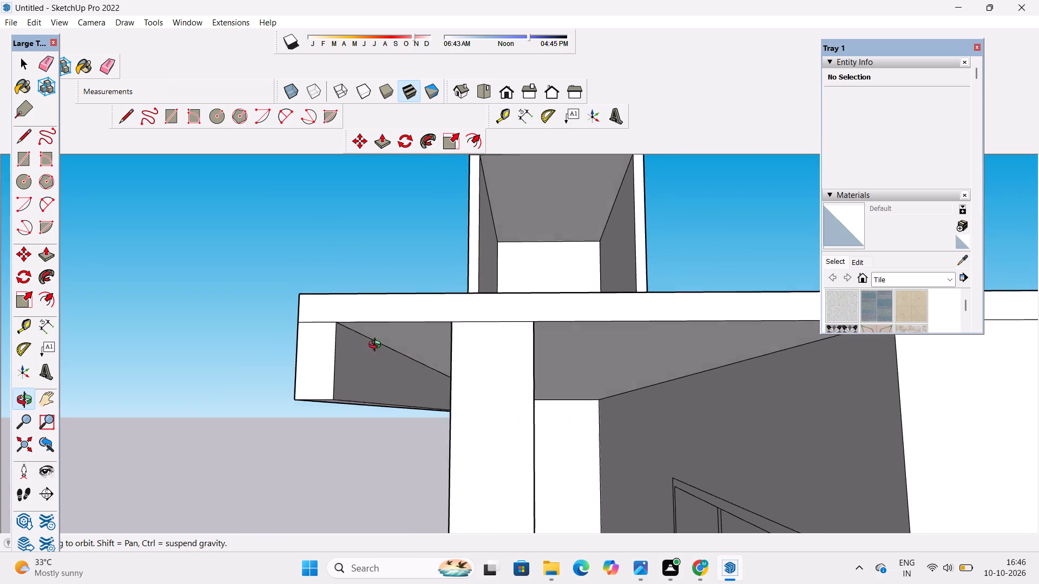
drag(377, 346, 410, 312)
scroll(406, 318, up, 4)
shift+drag(409, 322, 426, 339)
drag(426, 339, 436, 323)
drag(436, 322, 445, 334)
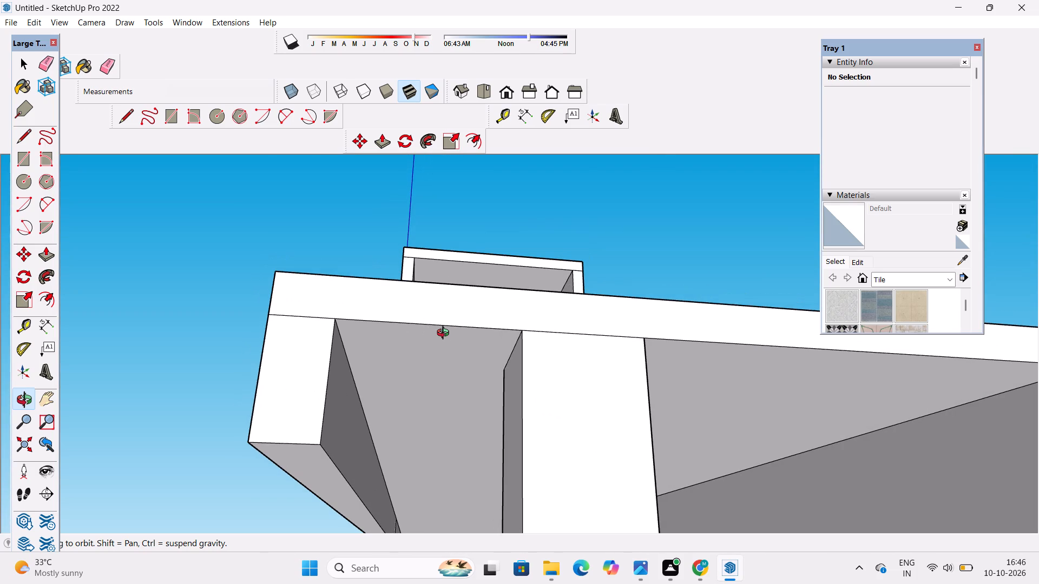
key(t)
scroll(424, 336, up, 3)
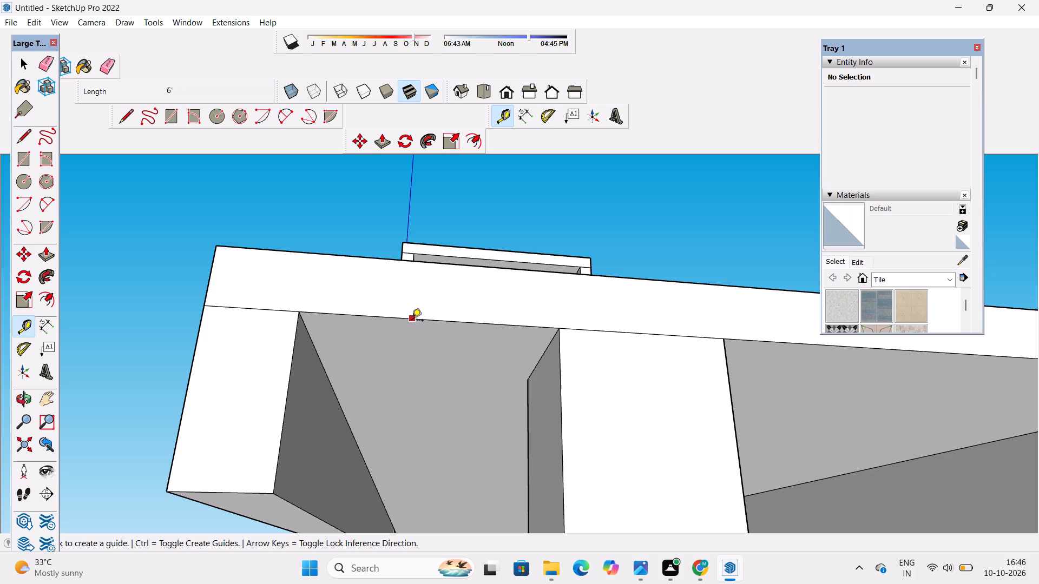
click(432, 322)
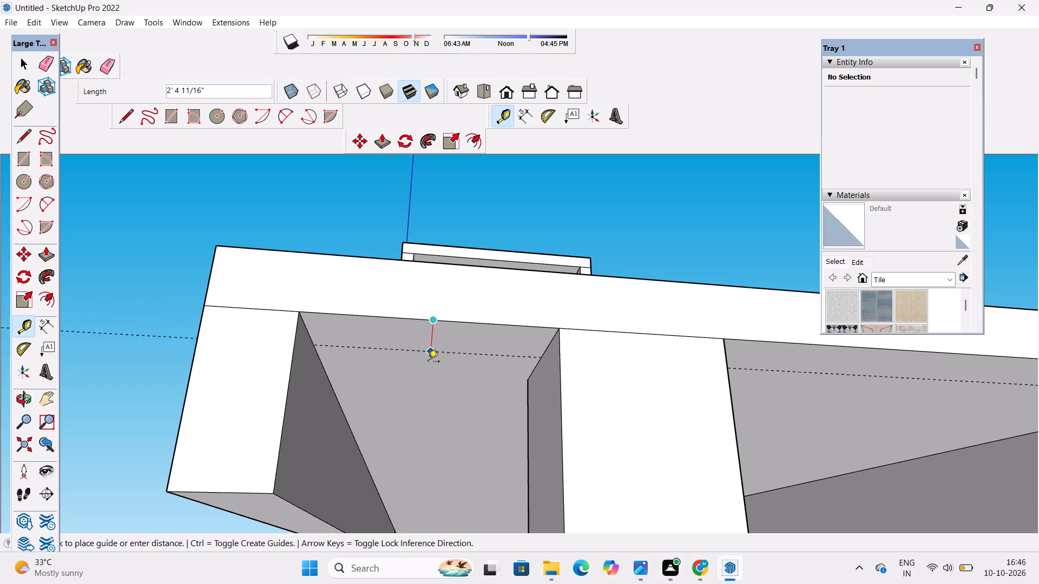
click(541, 358)
Draw a 6' line along the guide between the front roof band and the corner column, and erase the guide.
key(l)
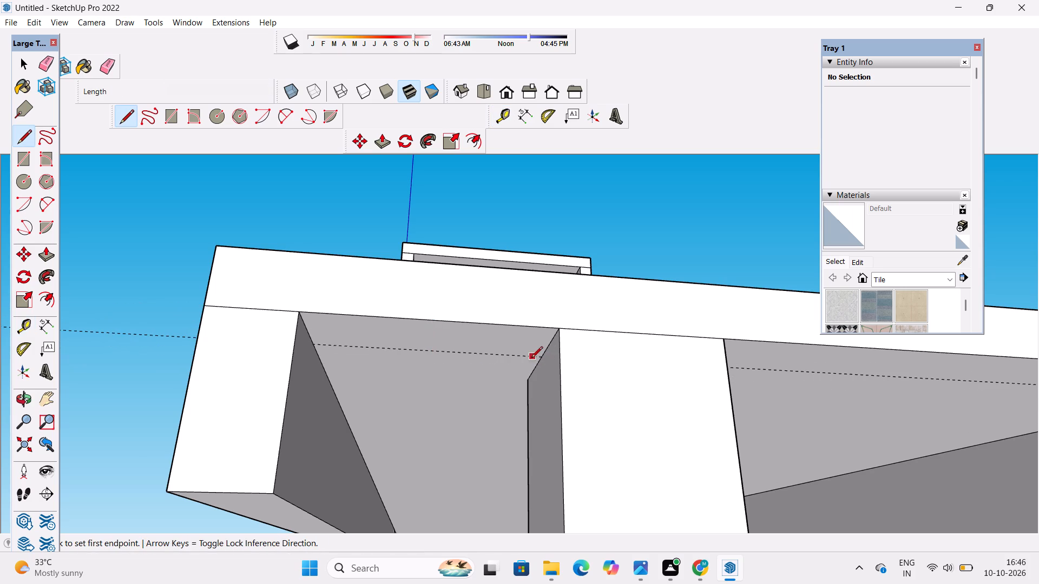
click(315, 346)
click(542, 359)
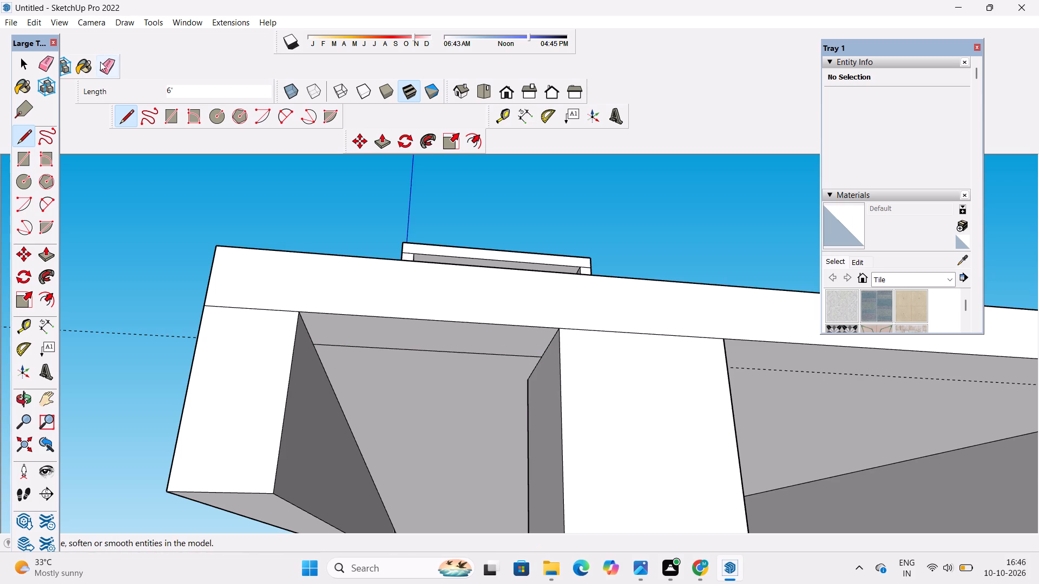
click(100, 62)
drag(109, 218, 115, 327)
drag(116, 328, 117, 337)
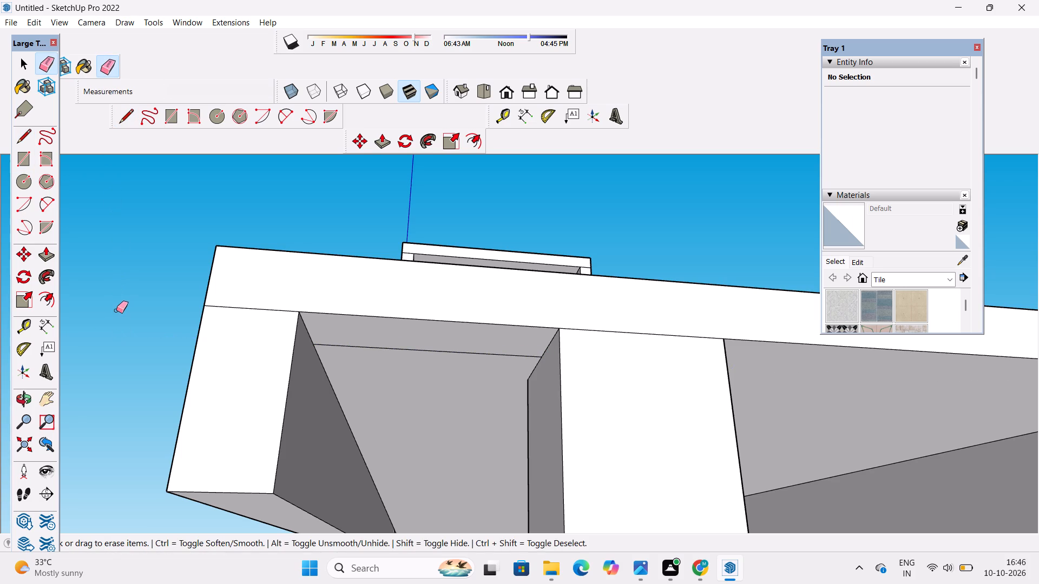
key(space)
Push/Pull the soffit strip at the overhang's side edge 4' down to the level of the front roof band's underside.
key(p)
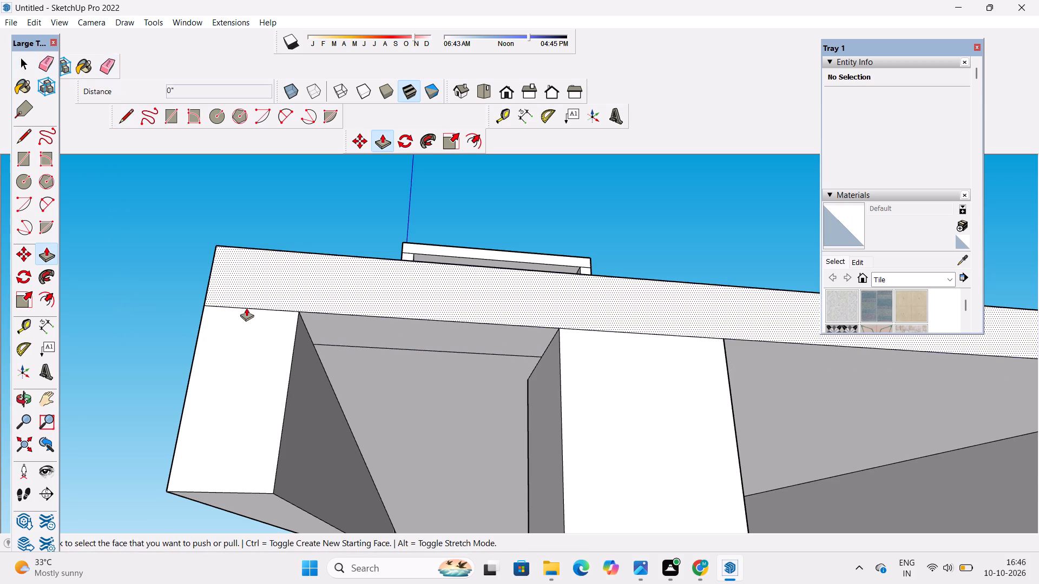
click(350, 324)
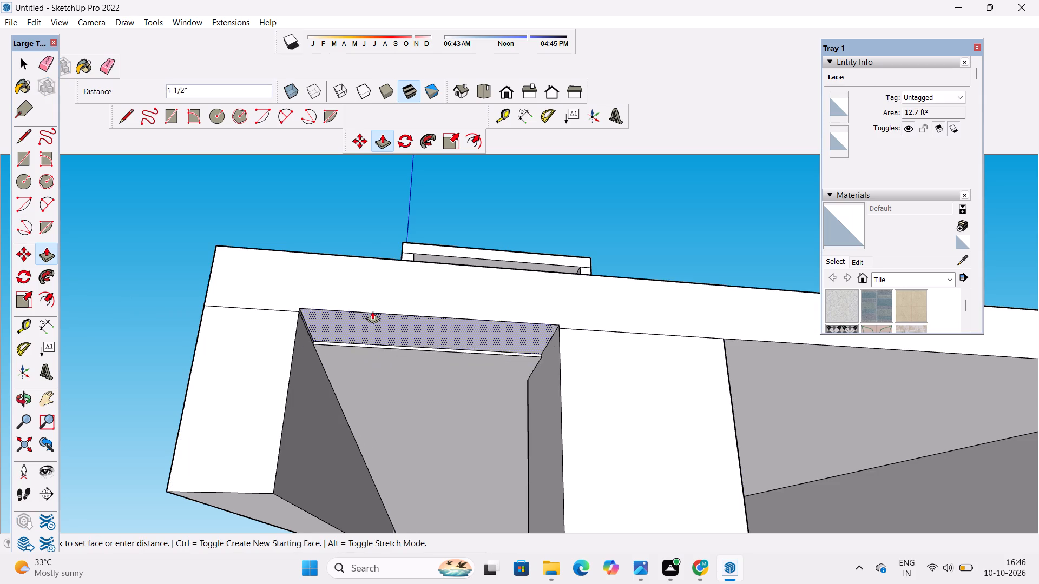
scroll(376, 300, down, 9)
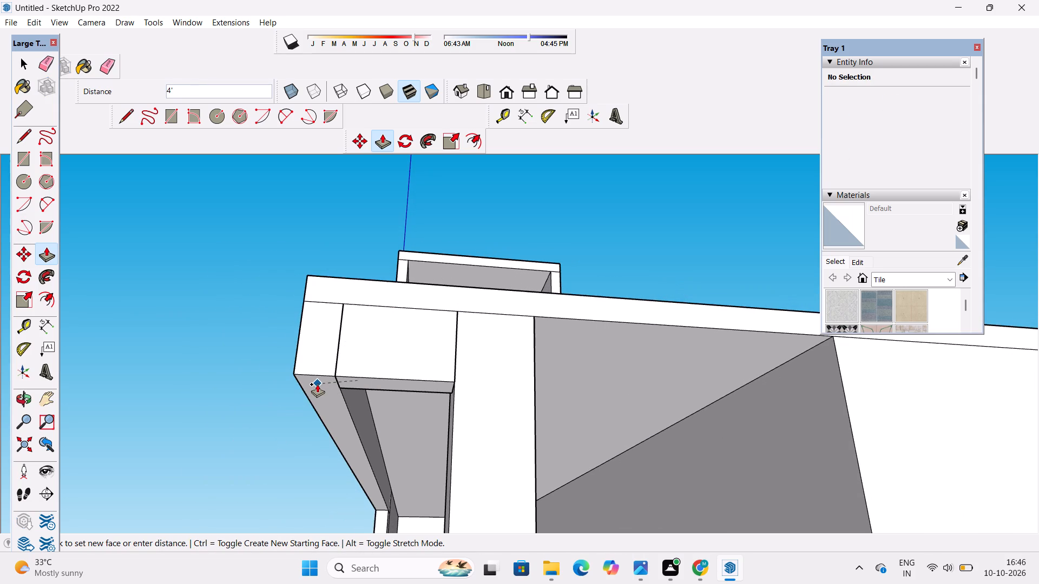
scroll(317, 384, up, 4)
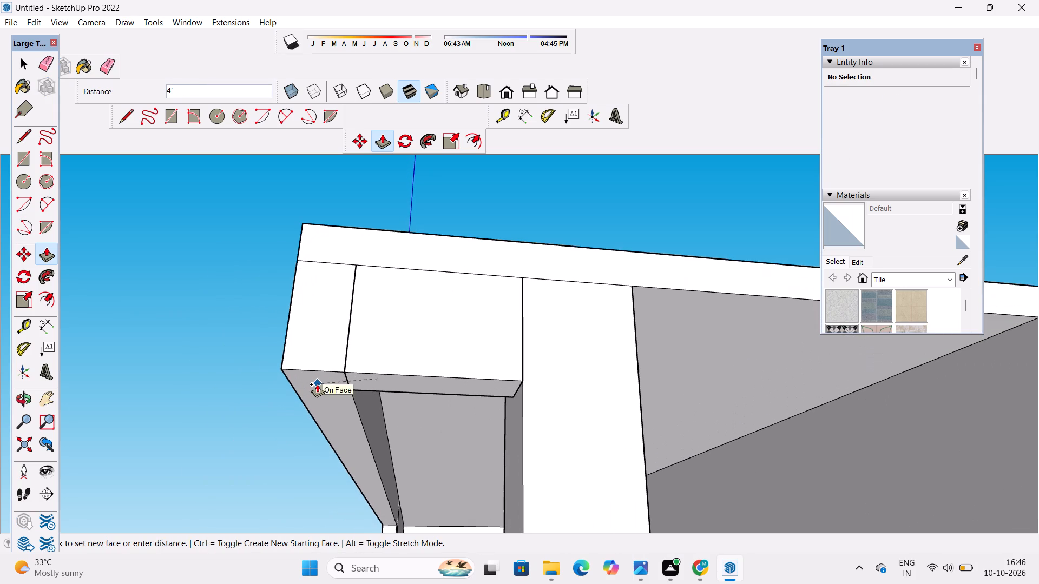
click(317, 384)
key(space)
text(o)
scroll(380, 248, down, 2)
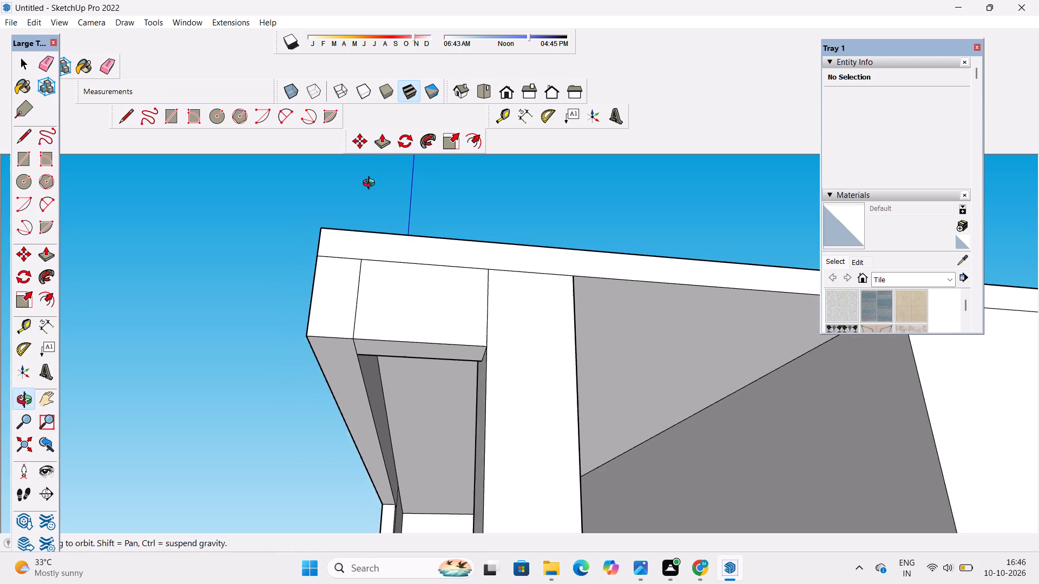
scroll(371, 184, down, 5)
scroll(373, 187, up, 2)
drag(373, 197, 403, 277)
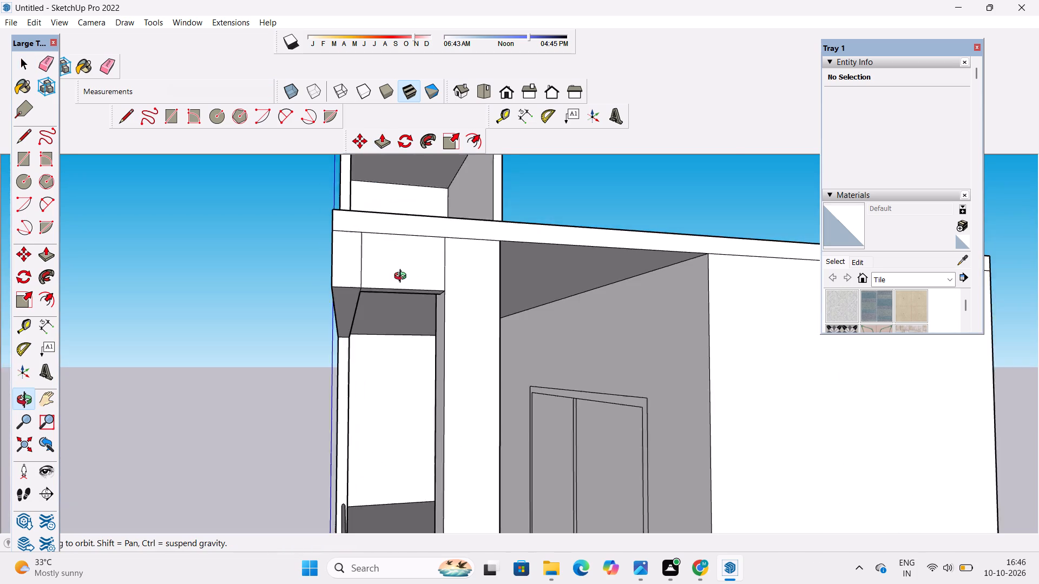
Examine the roof overhang's new side band, its underside and the corner column from the side, front and below.
drag(403, 277, 403, 278)
shift+drag(402, 284, 402, 262)
drag(400, 260, 428, 291)
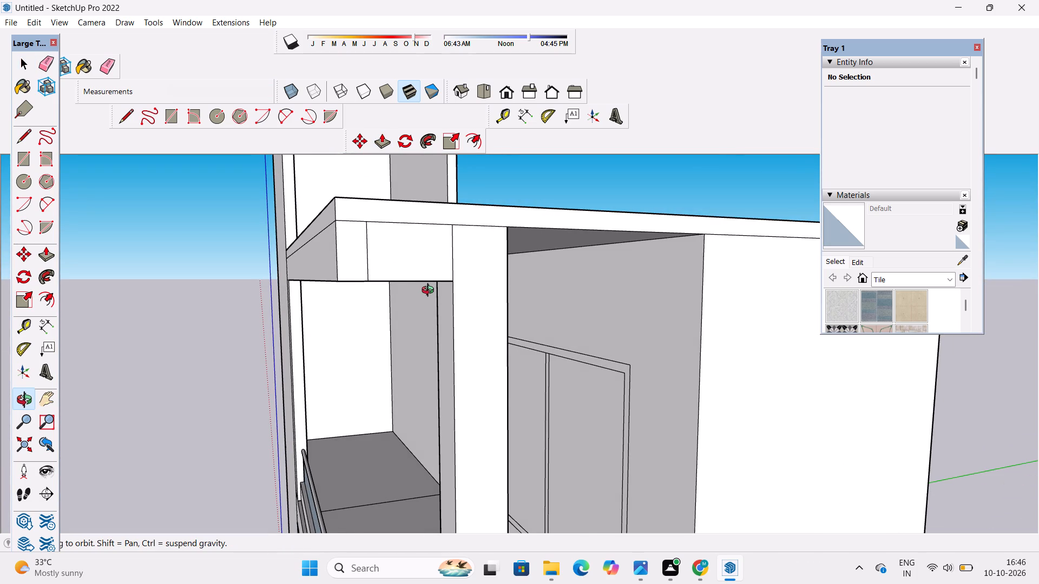
scroll(430, 291, down, 1)
shift+drag(429, 313, 432, 295)
drag(435, 293, 440, 304)
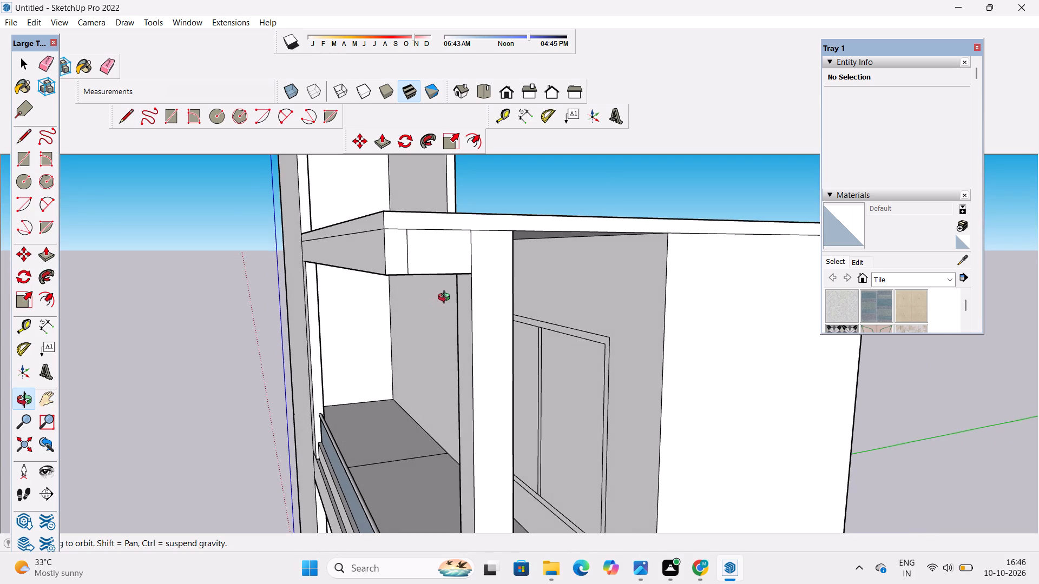
scroll(446, 298, up, 3)
scroll(447, 297, down, 3)
scroll(481, 323, up, 2)
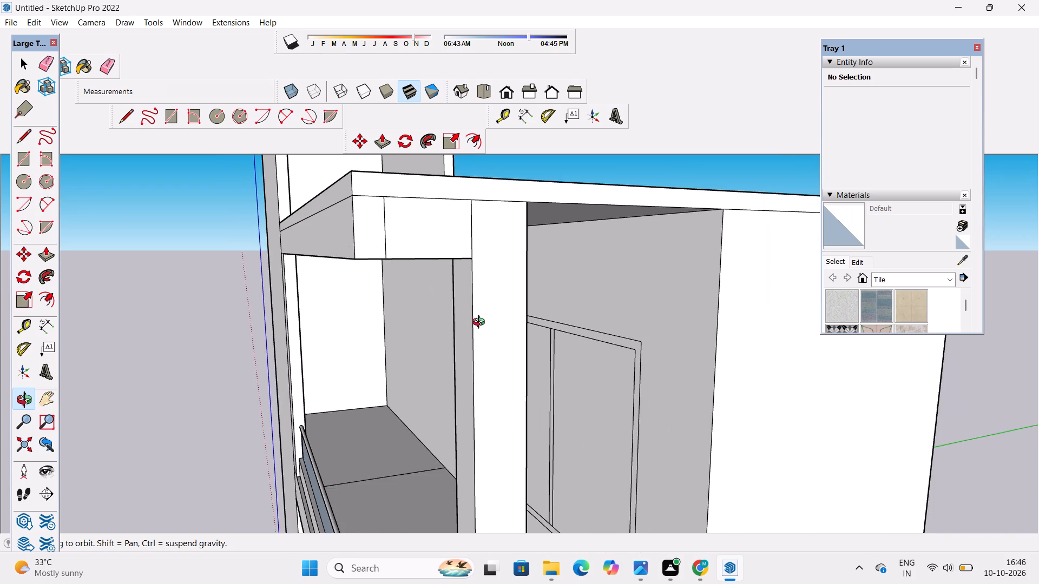
shift+click(485, 318)
drag(483, 316, 324, 348)
drag(324, 349, 423, 288)
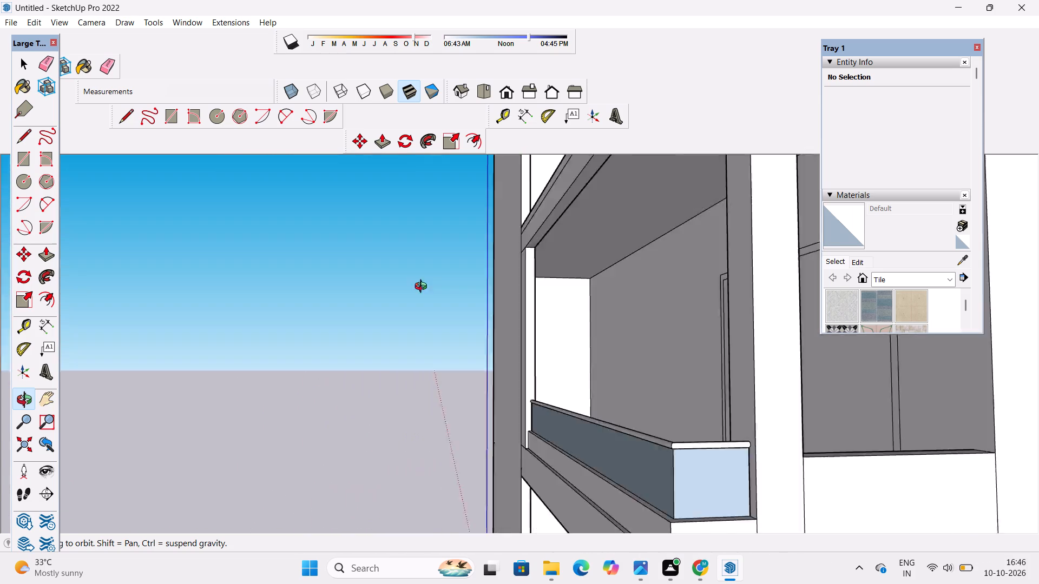
drag(423, 288, 258, 297)
scroll(258, 296, down, 3)
drag(306, 303, 532, 305)
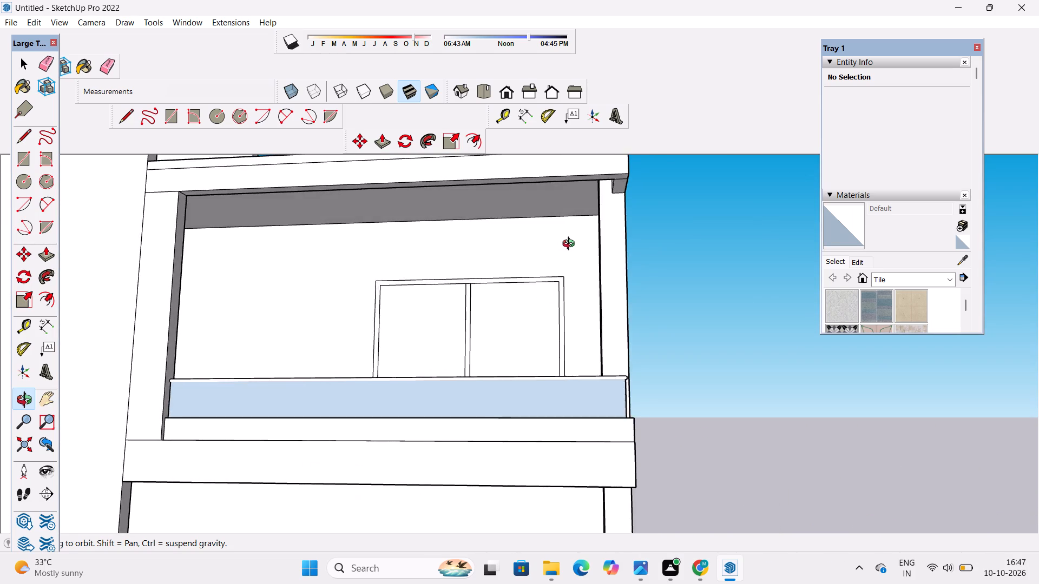
scroll(575, 235, up, 2)
shift+drag(575, 235, 518, 269)
scroll(517, 264, down, 1)
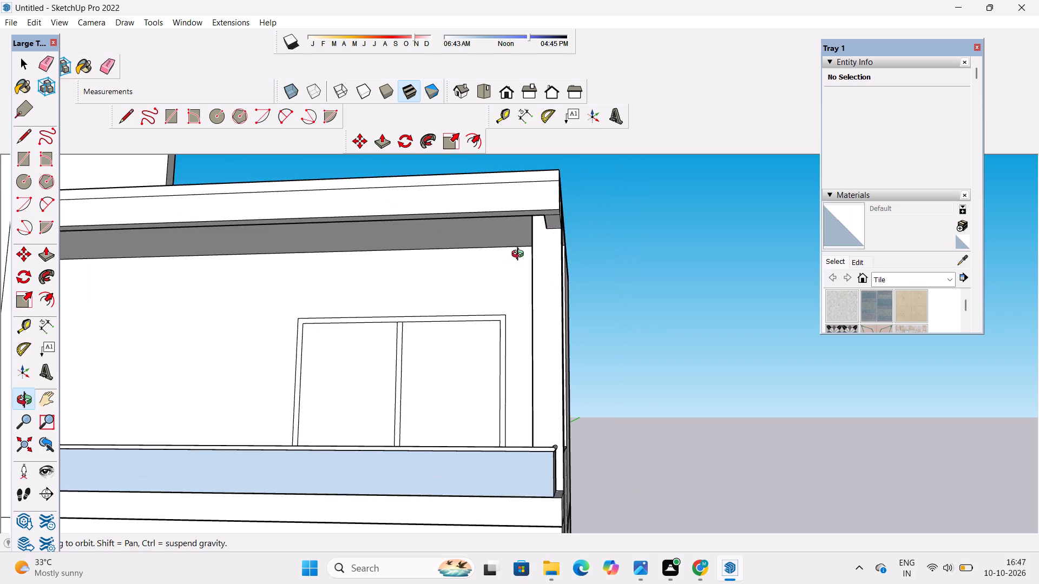
shift+drag(520, 255, 497, 274)
shift+drag(496, 274, 470, 284)
scroll(466, 282, down, 3)
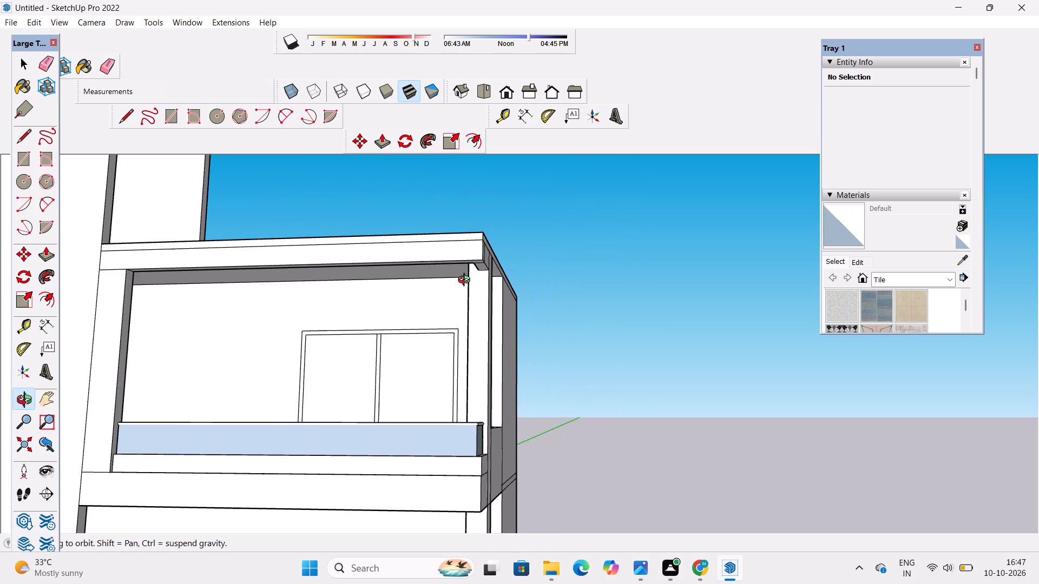
shift+drag(471, 268, 458, 289)
scroll(455, 288, down, 3)
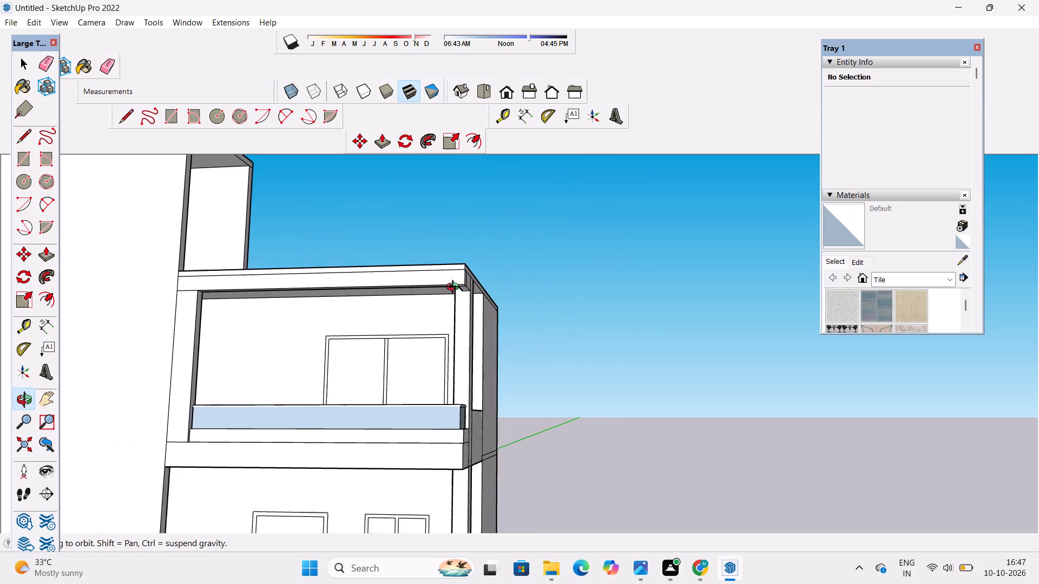
scroll(455, 288, down, 1)
scroll(455, 288, up, 3)
shift+drag(455, 288, 451, 297)
drag(448, 304, 379, 330)
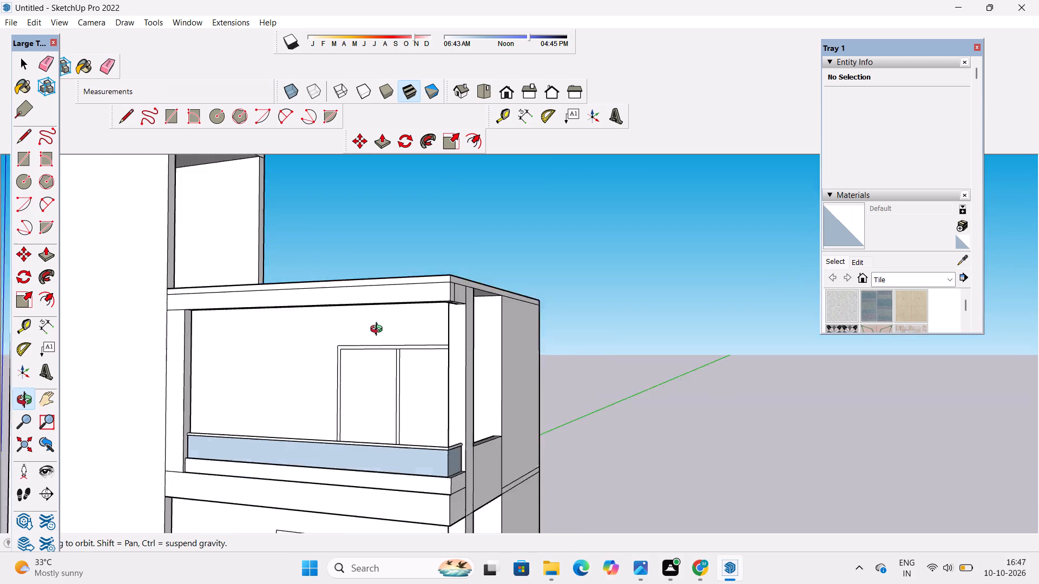
drag(379, 330, 282, 353)
scroll(442, 312, up, 8)
shift+drag(481, 288, 482, 300)
drag(399, 361, 578, 295)
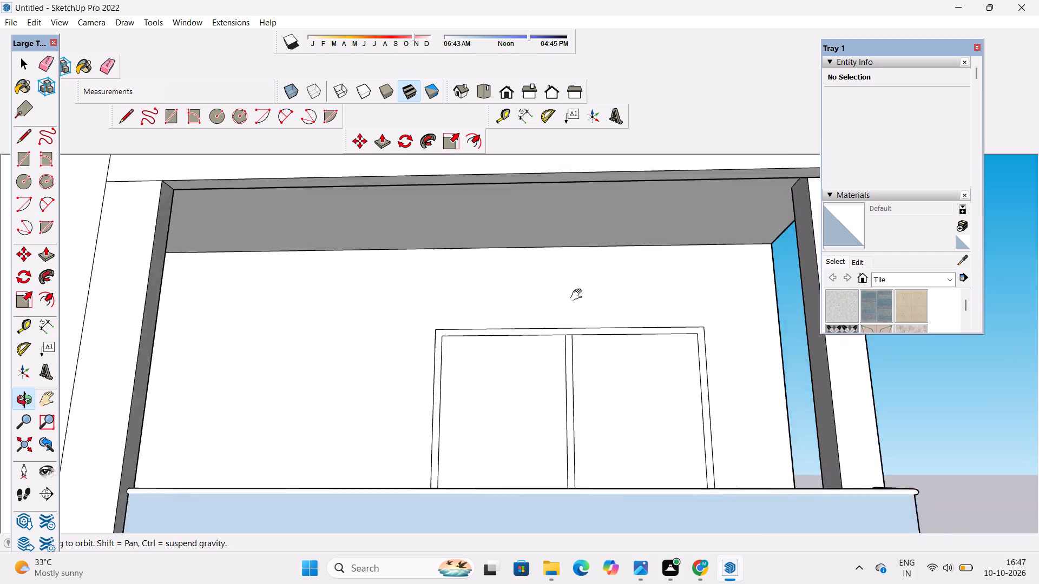
drag(578, 295, 301, 347)
scroll(297, 338, down, 3)
drag(297, 332, 568, 317)
drag(575, 290, 545, 302)
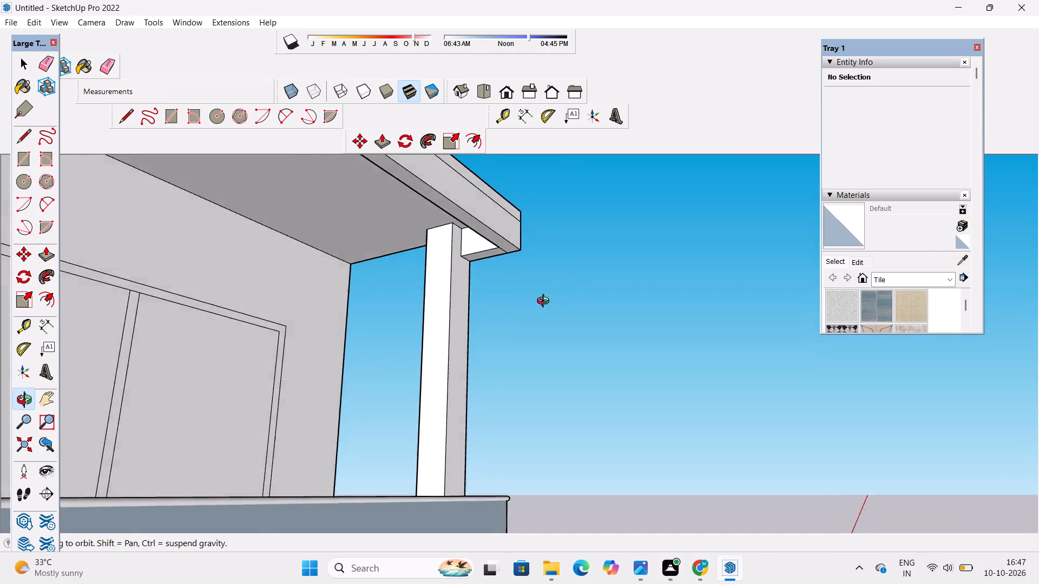
drag(545, 302, 170, 351)
drag(564, 216, 446, 224)
drag(445, 233, 465, 307)
drag(465, 317, 437, 252)
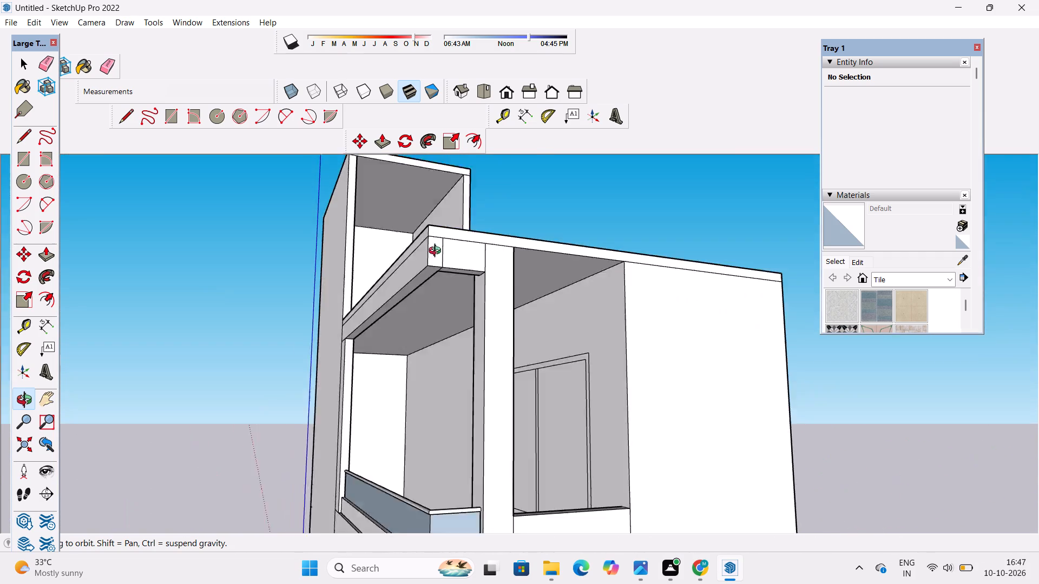
drag(437, 252, 434, 237)
scroll(433, 224, up, 5)
shift+drag(433, 220, 484, 328)
drag(484, 330, 390, 312)
scroll(394, 277, up, 5)
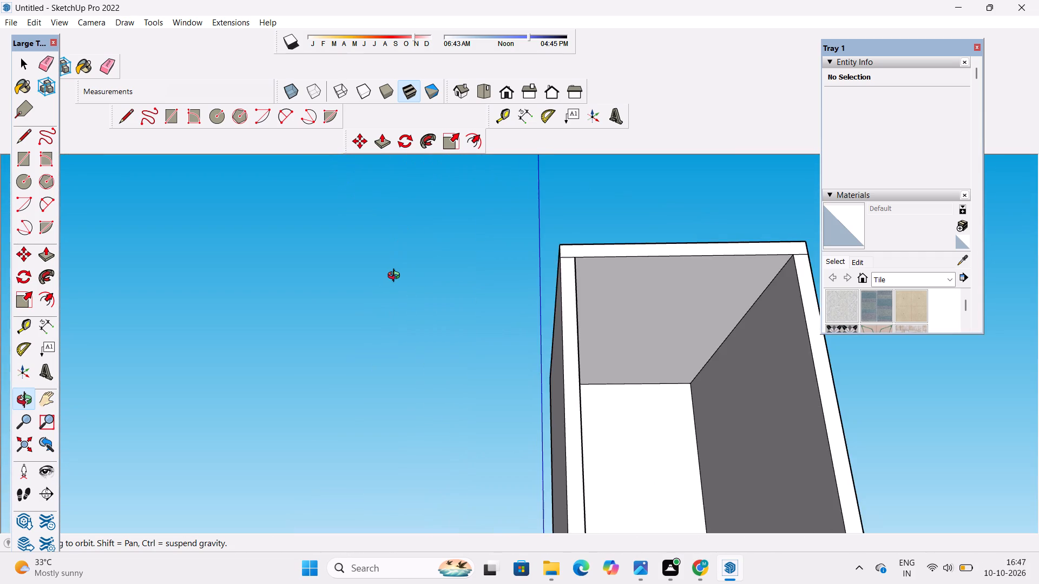
Erase the leftover seam lines on the roof side band's outer face and underside near the front corner.
scroll(389, 270, down, 4)
shift+drag(464, 277, 442, 298)
drag(399, 351, 448, 270)
scroll(452, 316, up, 4)
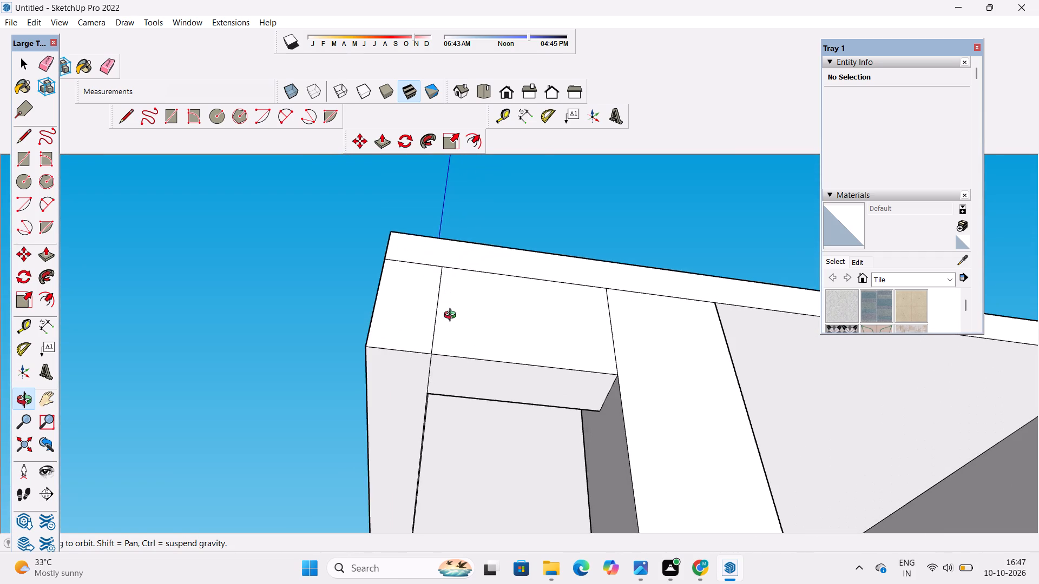
shift+drag(452, 316, 450, 324)
scroll(434, 326, up, 2)
key(e)
click(433, 314)
drag(419, 383, 433, 394)
Examine the cleaned roof band's corner from below, then the roof slab and its raised edges from above.
key(o)
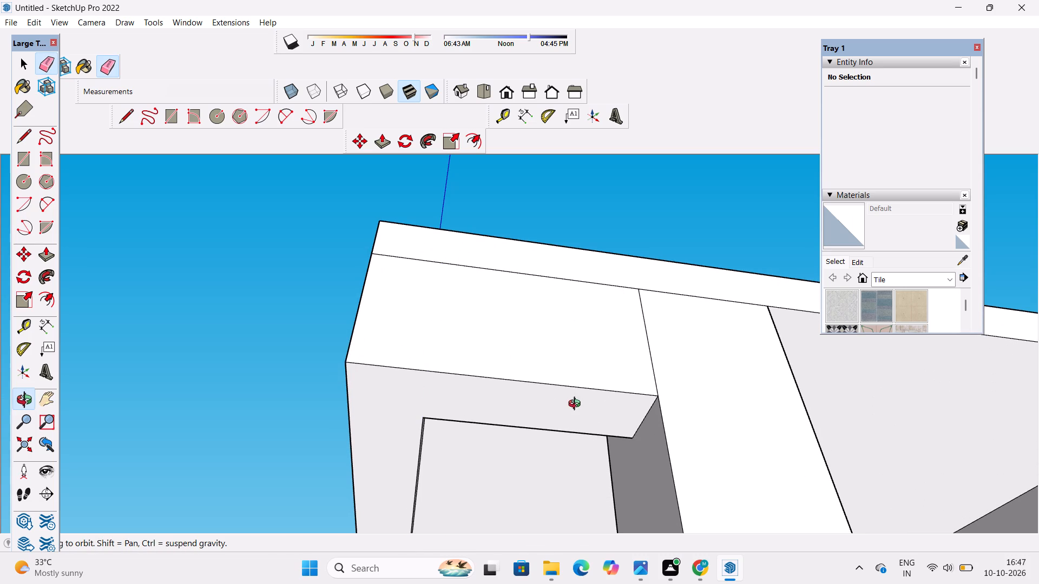
drag(577, 405, 601, 178)
drag(523, 375, 557, 298)
scroll(564, 290, down, 5)
drag(572, 324, 603, 364)
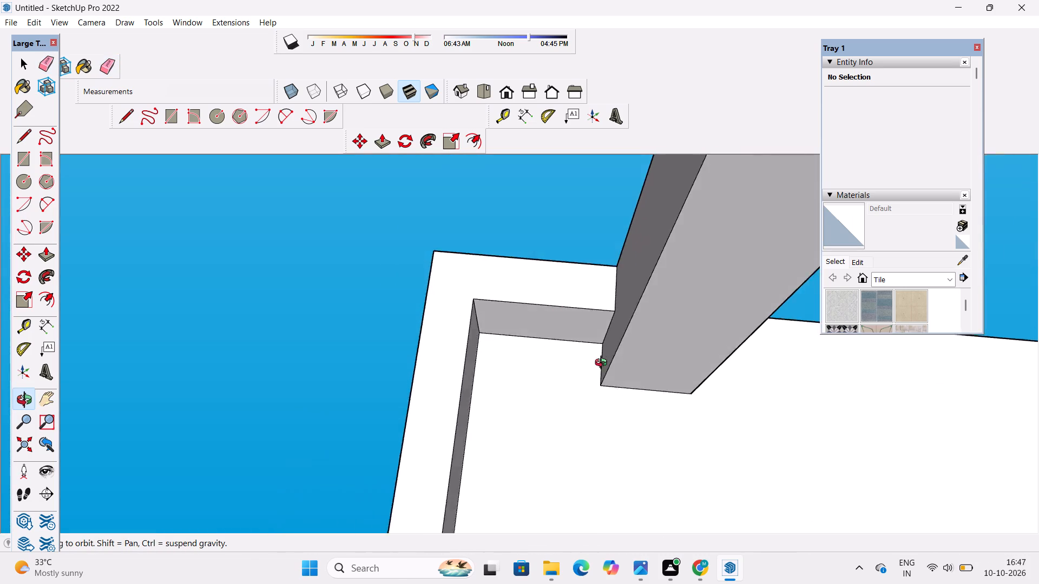
drag(603, 364, 708, 521)
scroll(459, 346, down, 4)
drag(442, 374, 755, 502)
scroll(406, 312, down, 4)
drag(406, 314, 420, 365)
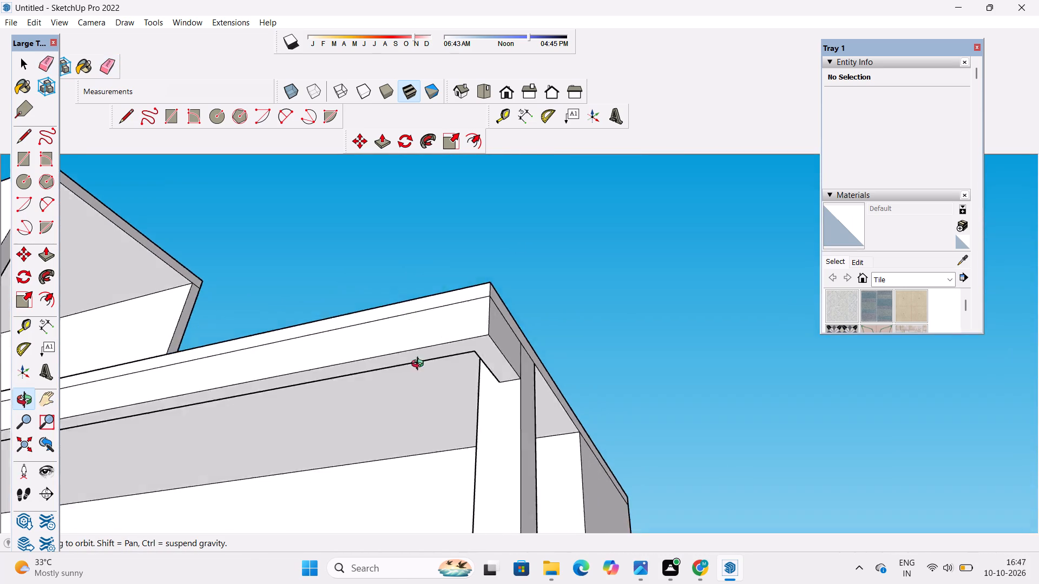
drag(420, 365, 438, 450)
drag(436, 450, 560, 366)
scroll(557, 313, down, 3)
drag(512, 318, 552, 366)
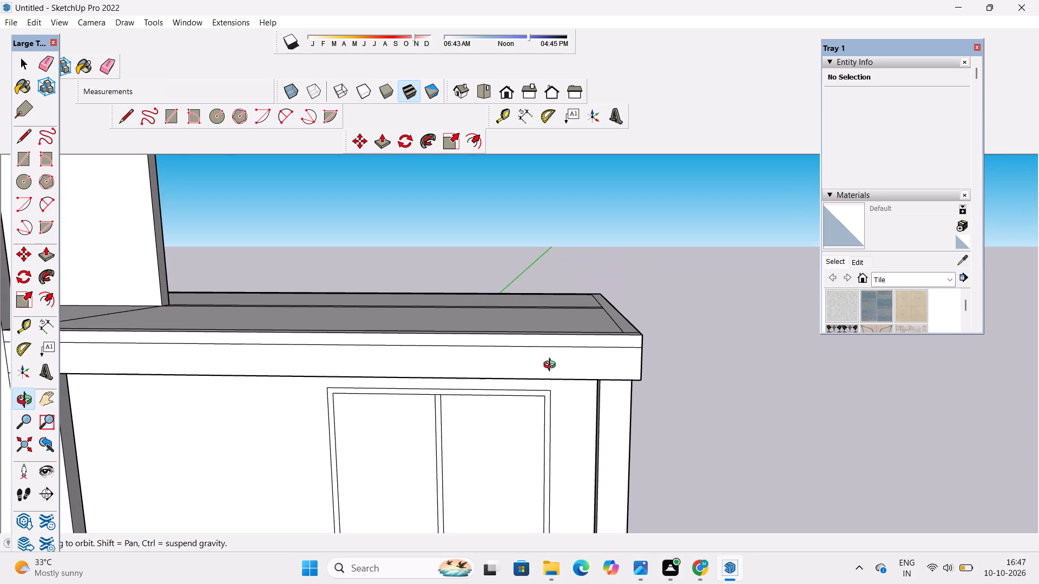
scroll(517, 355, down, 1)
shift+drag(517, 343, 514, 362)
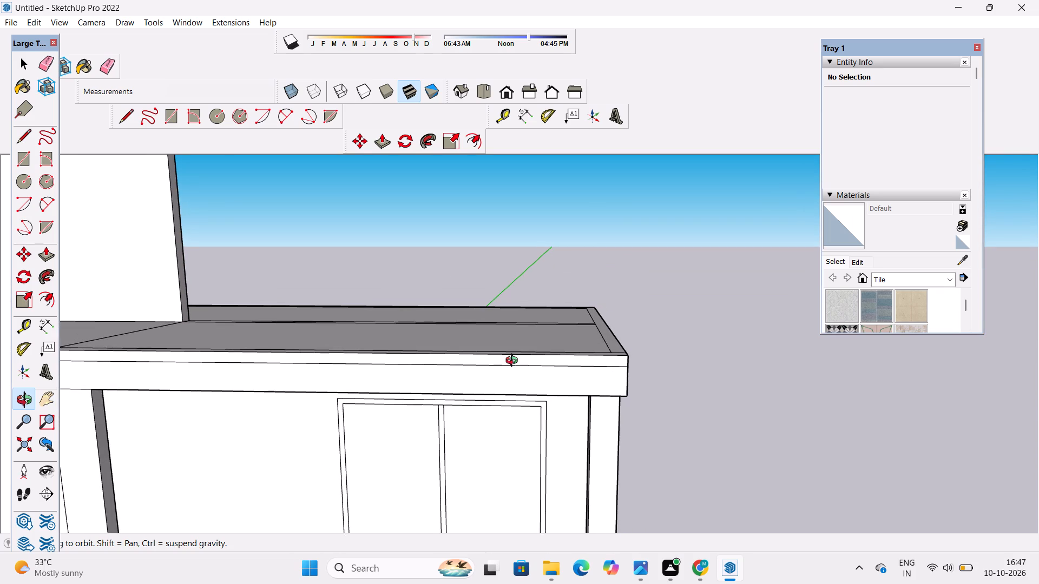
scroll(514, 362, down, 1)
shift+drag(514, 360, 502, 400)
drag(502, 381, 508, 394)
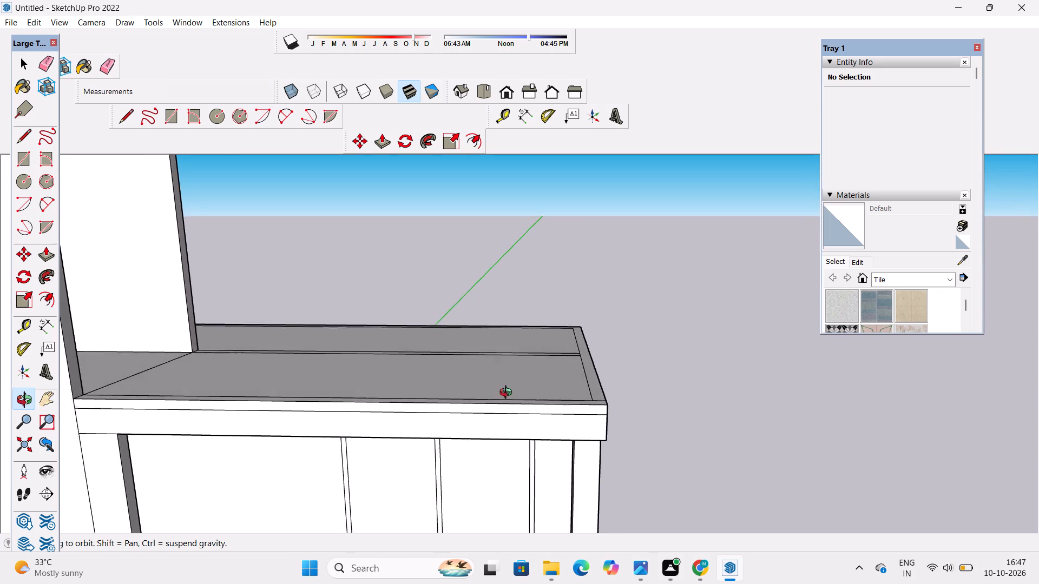
drag(508, 394, 510, 389)
scroll(510, 384, down, 4)
drag(511, 396, 515, 525)
scroll(518, 442, up, 3)
shift+drag(518, 440, 574, 356)
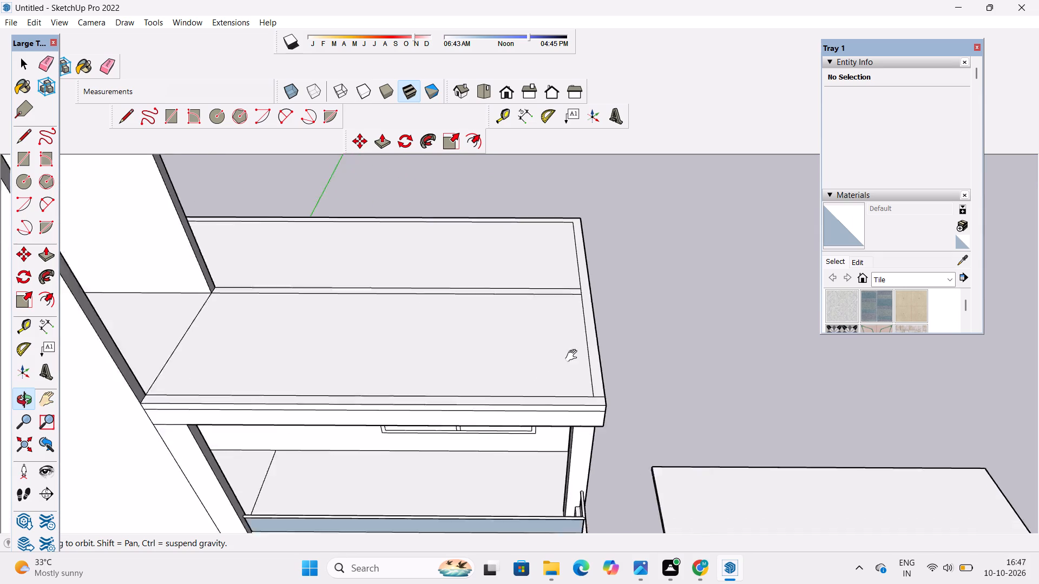
Examine the house's front from the roof band and glass balcony down to the ground-floor door, window and plinth.
shift+drag(574, 356, 587, 320)
drag(580, 362, 571, 270)
scroll(558, 303, down, 3)
shift+drag(548, 379, 548, 366)
scroll(547, 363, up, 1)
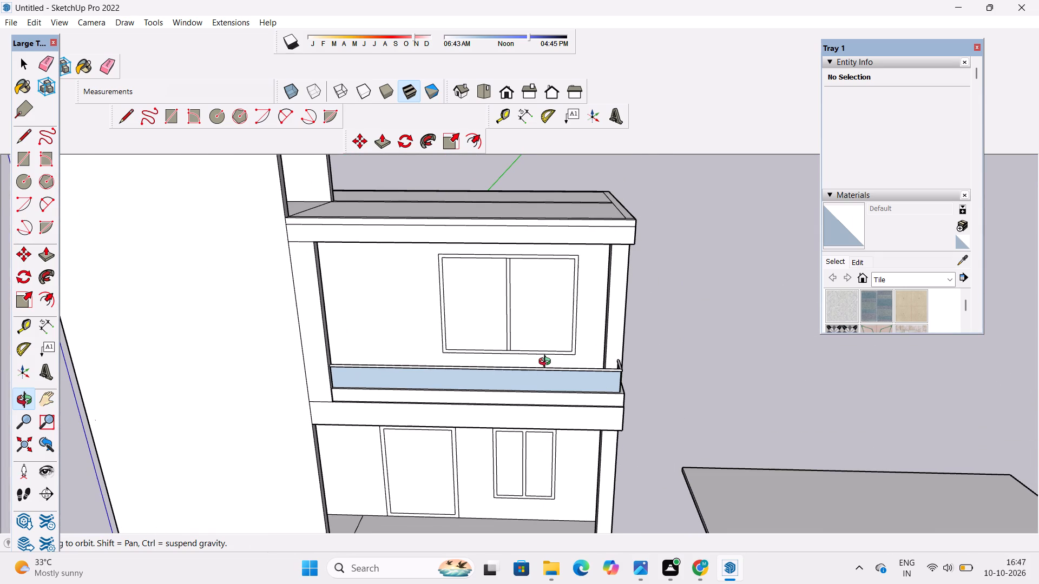
shift+drag(546, 361, 540, 379)
drag(540, 379, 543, 350)
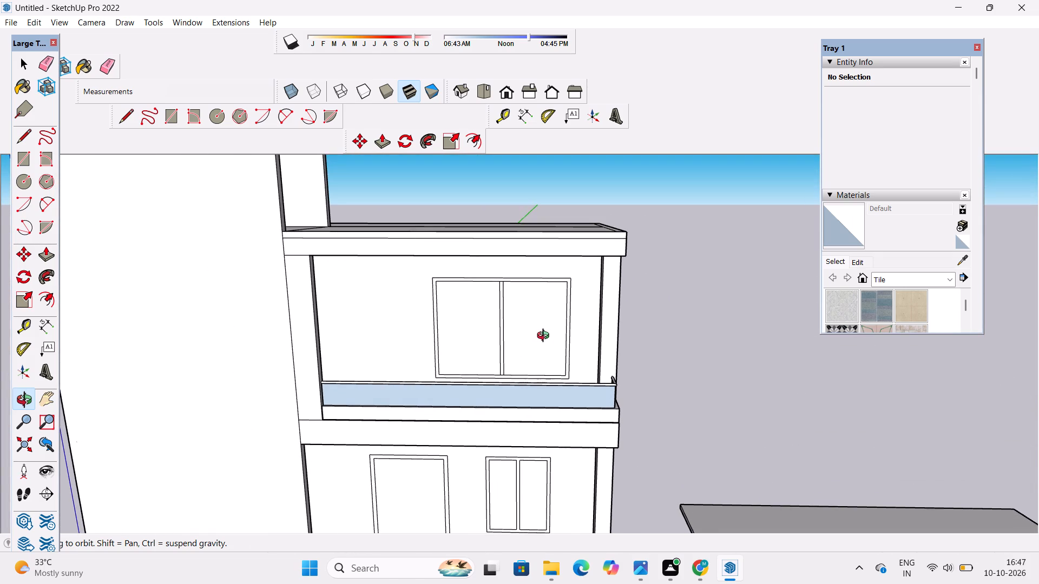
shift+drag(545, 337, 538, 355)
drag(538, 355, 543, 330)
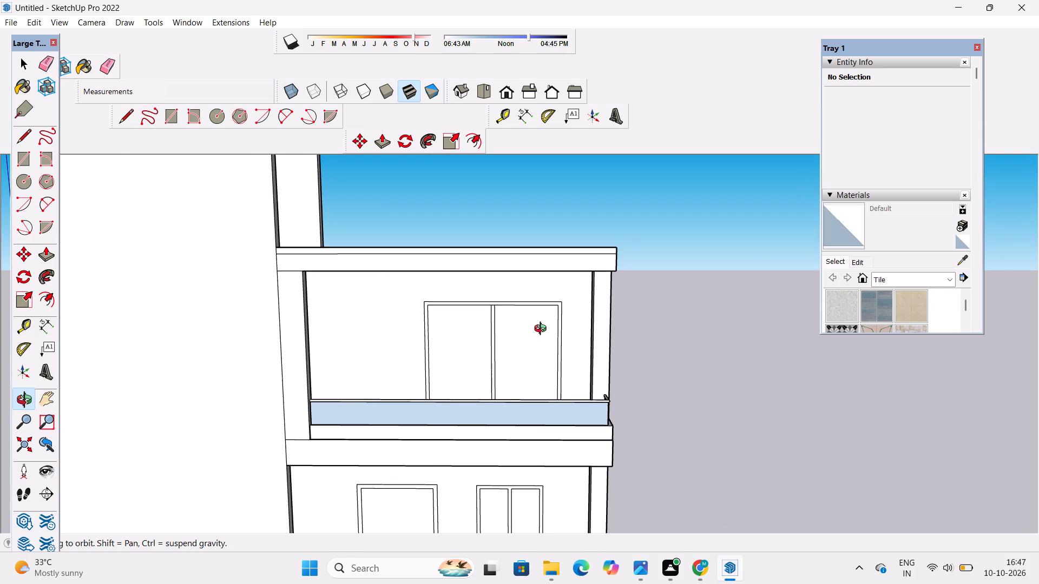
scroll(545, 329, down, 2)
shift+drag(548, 324, 534, 345)
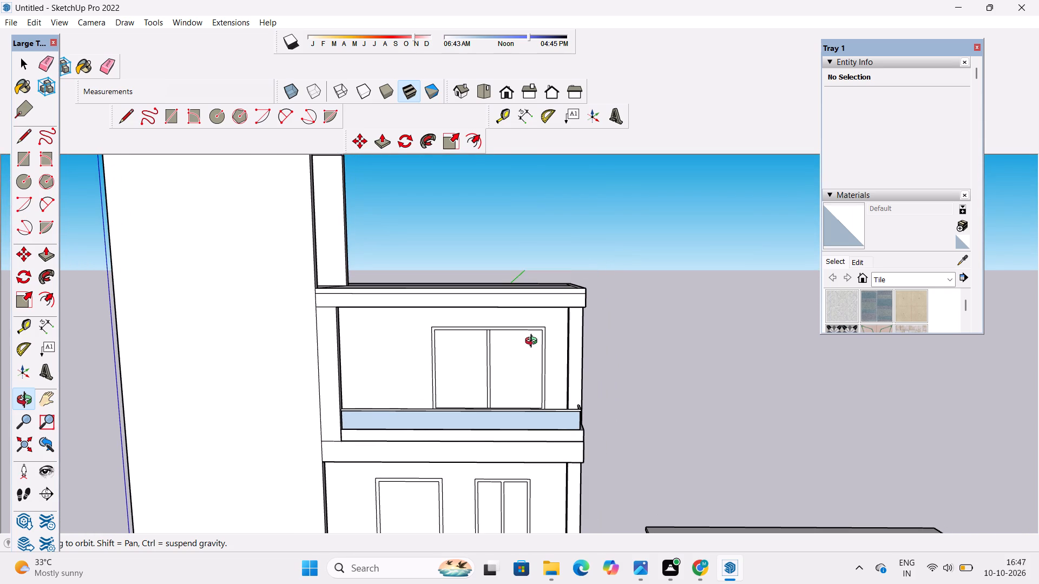
scroll(534, 337, down, 3)
shift+drag(552, 317, 545, 342)
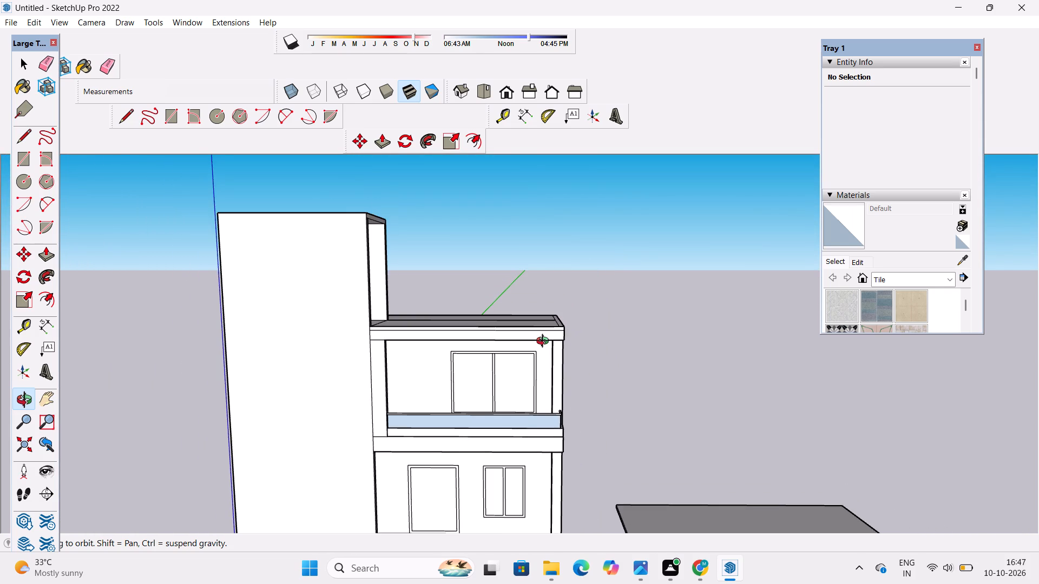
scroll(545, 342, up, 2)
shift+drag(556, 334, 534, 339)
scroll(534, 339, up, 2)
shift+drag(534, 339, 564, 227)
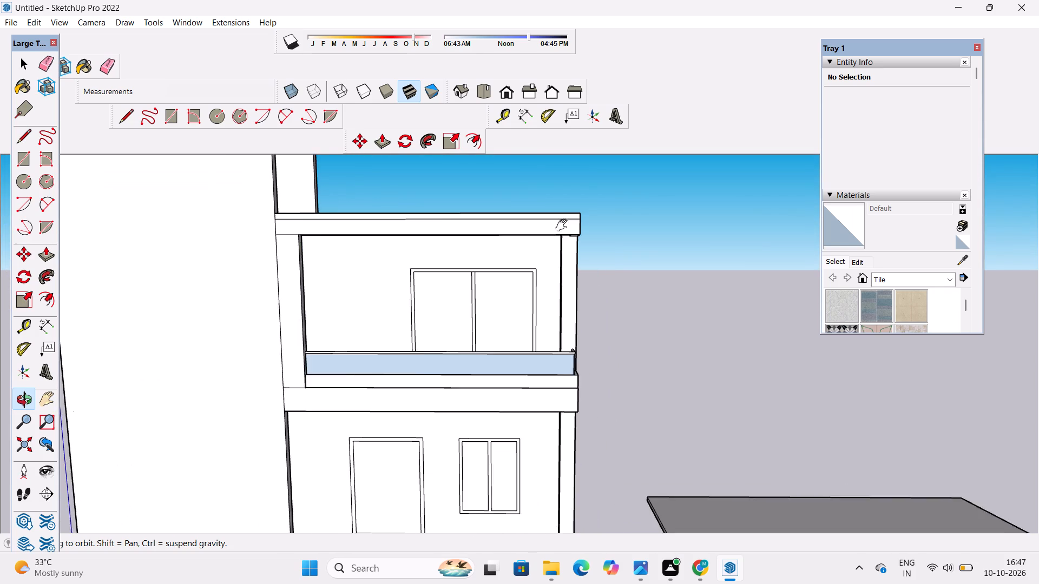
scroll(564, 225, down, 4)
click(537, 305)
shift+drag(508, 355, 595, 205)
drag(595, 208, 595, 241)
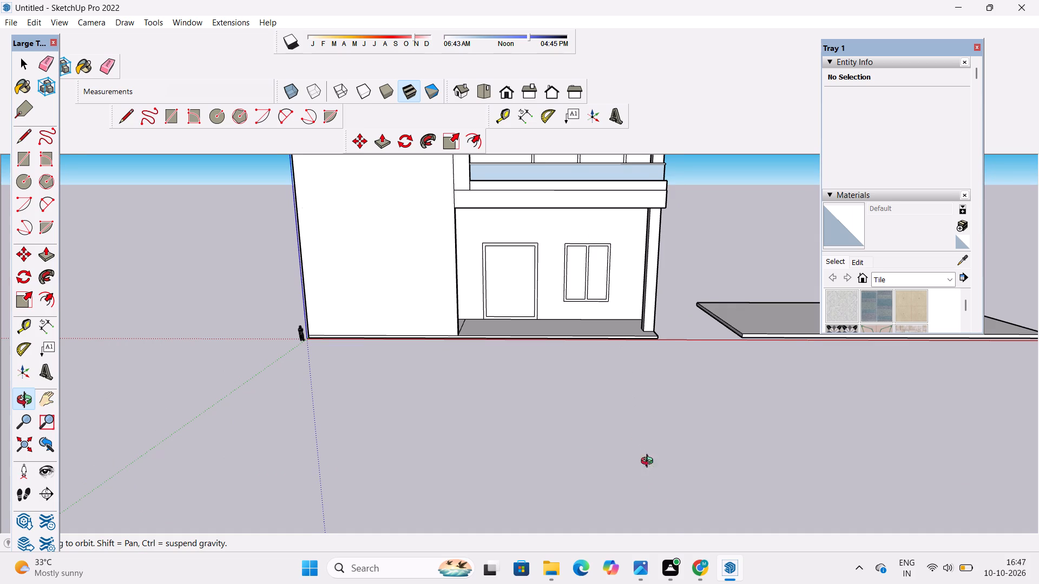
drag(662, 510, 667, 525)
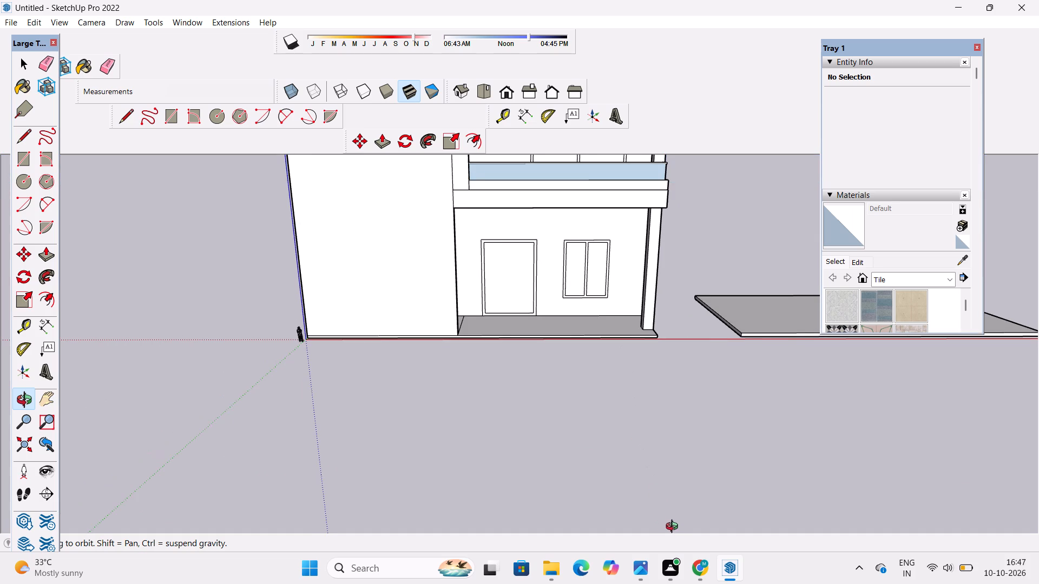
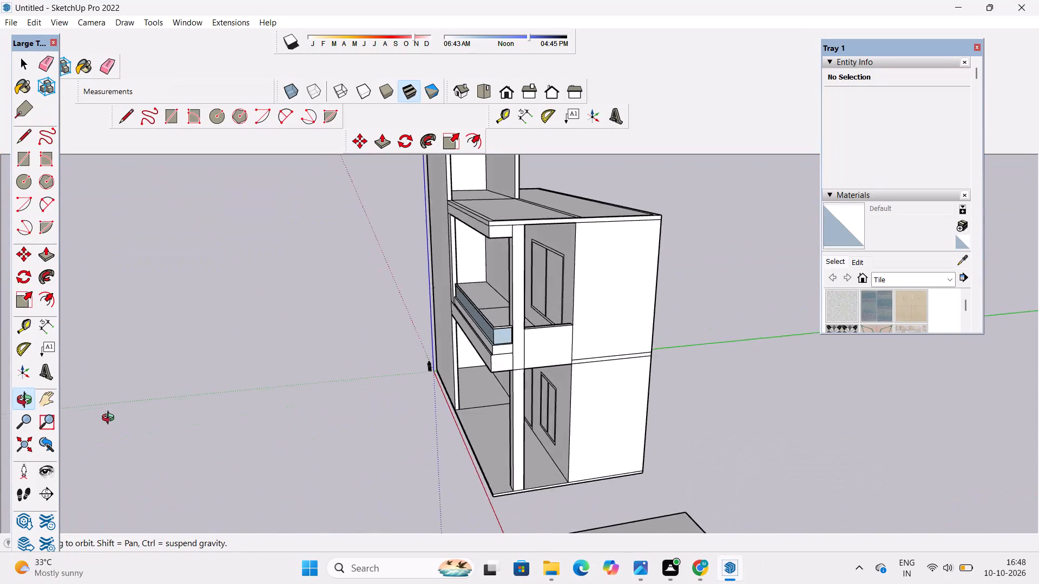
Place a guide on the ground-floor porch floor, parallel to its outer side edge and about 2' 1 7/16" inward.
drag(113, 418, 431, 412)
shift+drag(436, 395, 205, 467)
scroll(384, 340, down, 4)
shift+drag(313, 422, 409, 374)
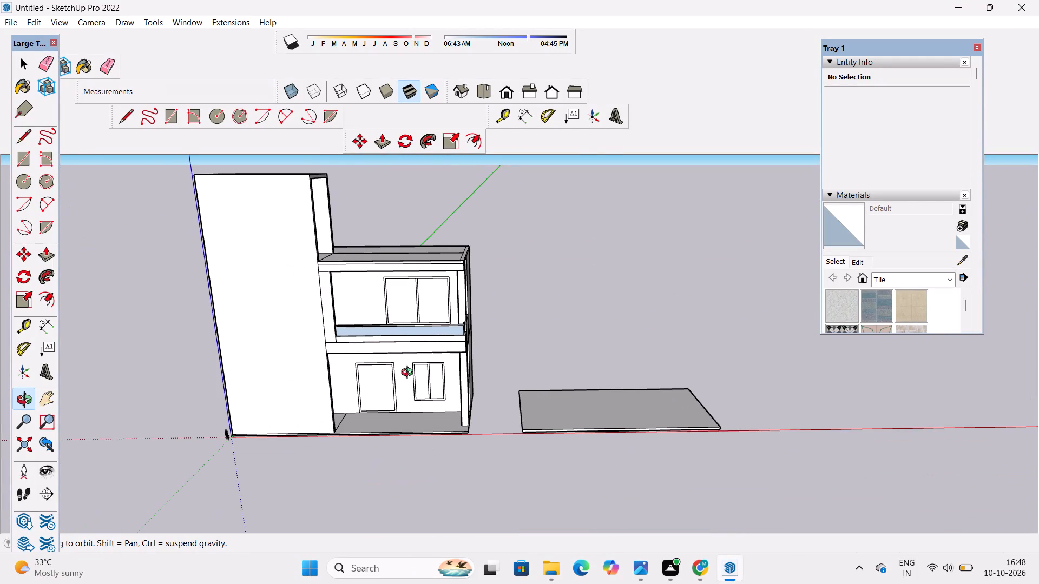
drag(503, 418, 313, 435)
scroll(461, 396, up, 8)
drag(525, 396, 331, 424)
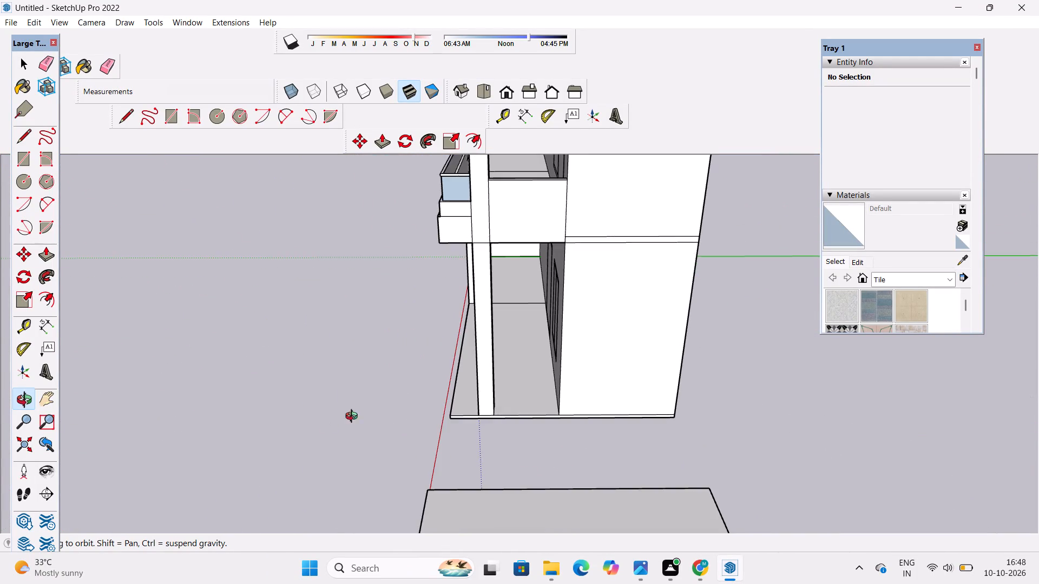
scroll(511, 413, up, 5)
shift+drag(511, 412, 474, 421)
drag(472, 422, 459, 472)
scroll(465, 441, up, 5)
shift+drag(466, 448, 472, 404)
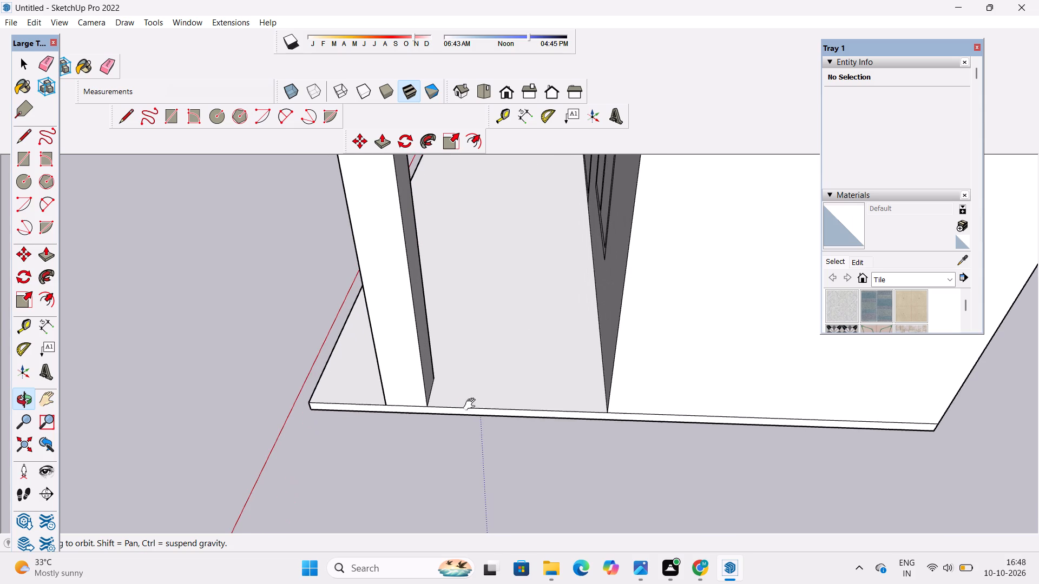
drag(472, 404, 468, 449)
scroll(468, 449, up, 4)
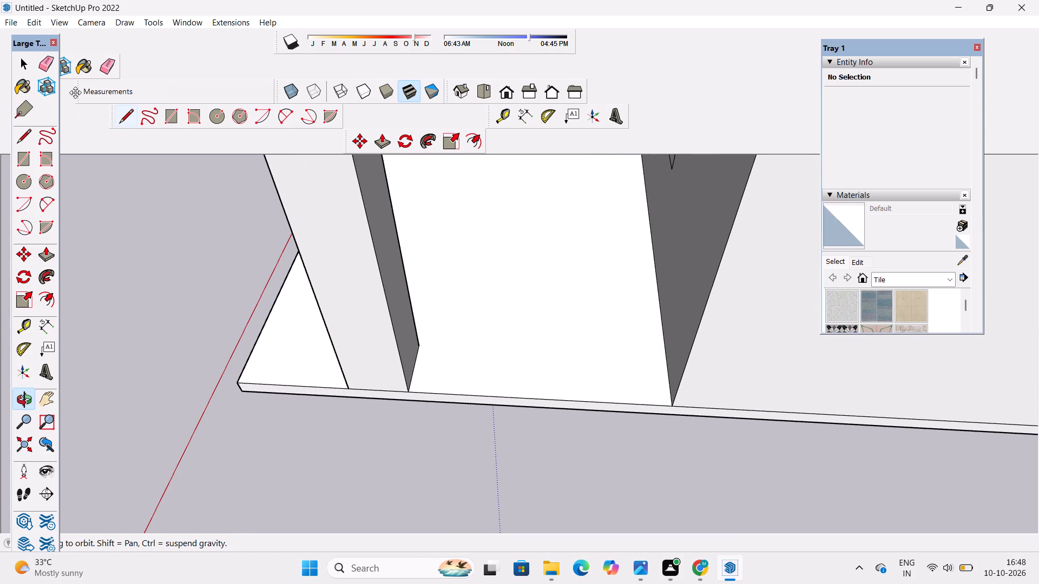
click(29, 329)
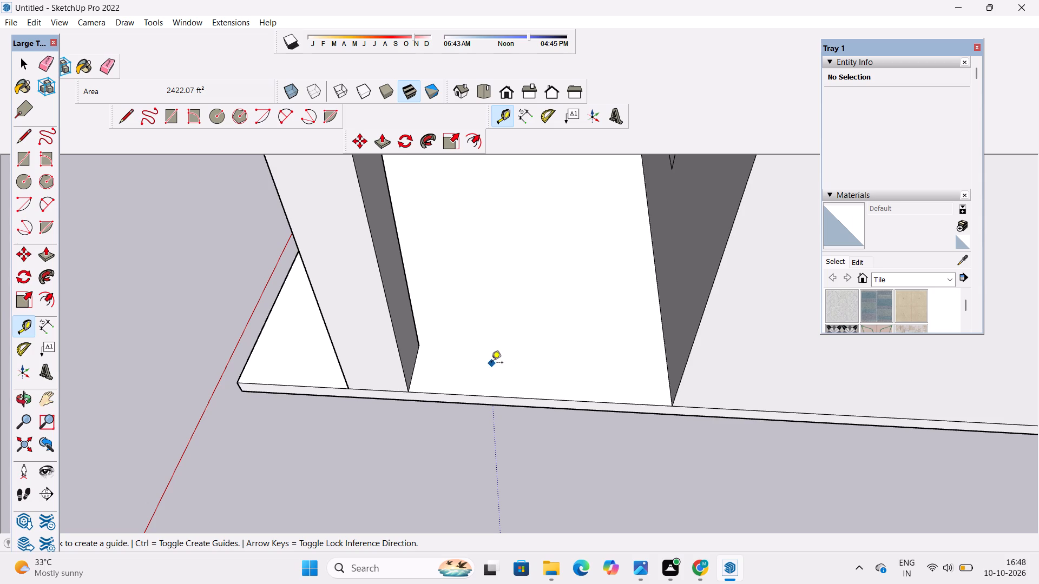
scroll(504, 349, down, 3)
scroll(508, 399, up, 3)
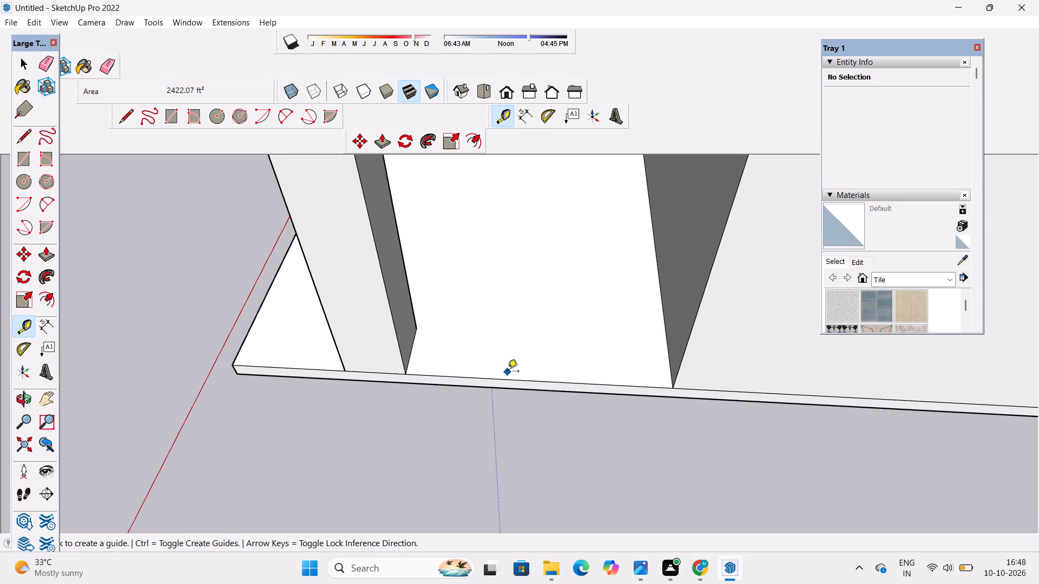
click(540, 383)
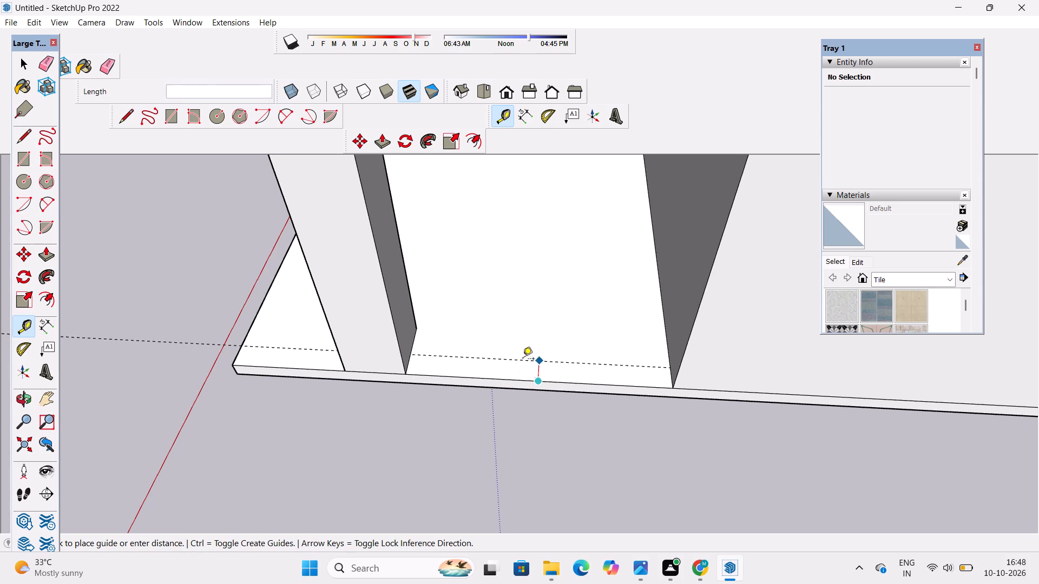
click(411, 354)
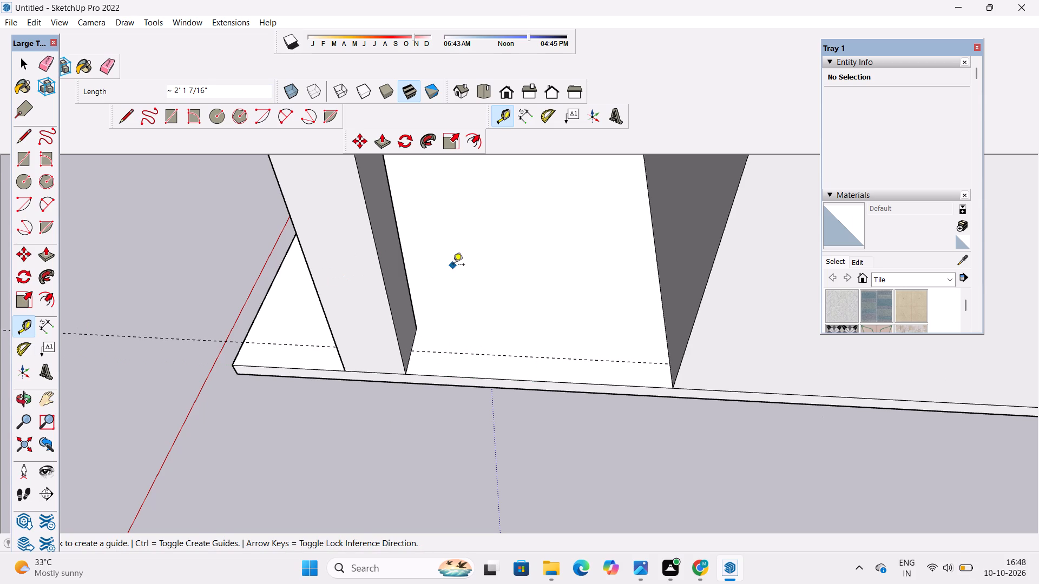
Draw a line along the guide on the porch floor from the house wall's corner to the corner column.
key(l)
scroll(649, 347, up, 4)
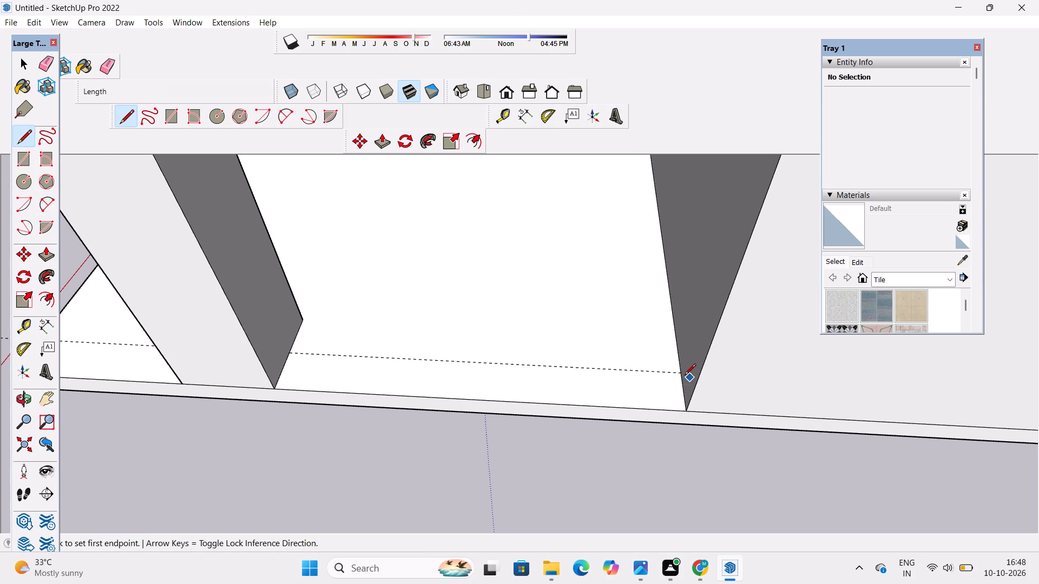
click(683, 375)
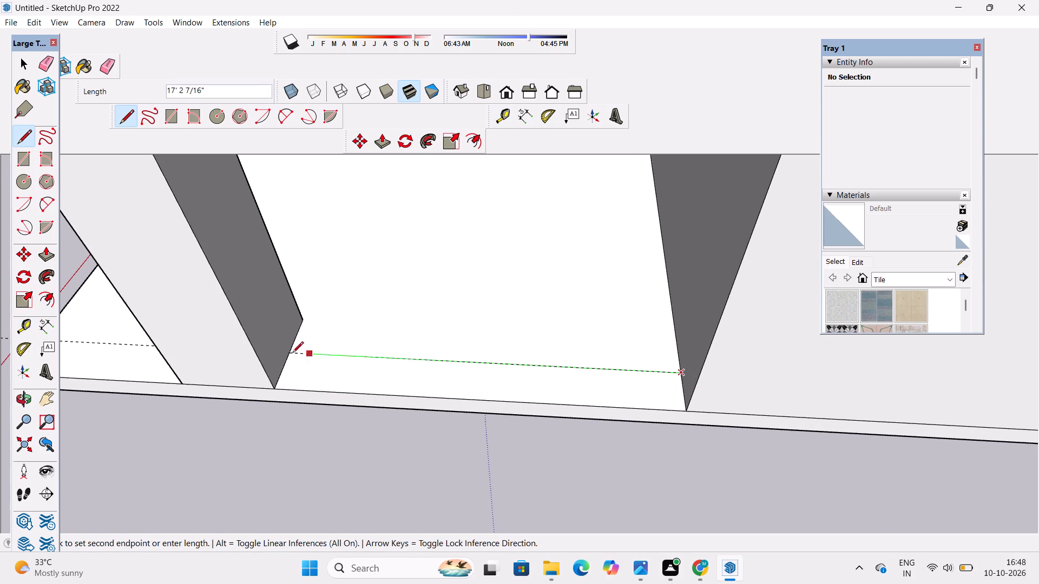
click(288, 355)
key(space)
Examine the porch floor's side edge and the corner column's base from the side, then the house's front.
text(o)
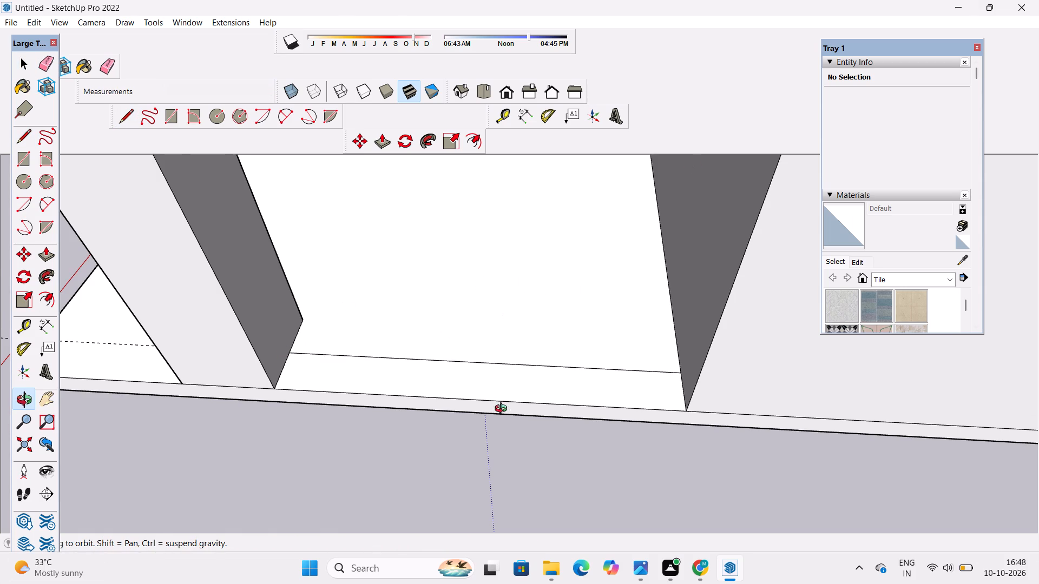
scroll(467, 374, down, 6)
drag(258, 403, 440, 367)
scroll(438, 372, down, 5)
drag(379, 427, 377, 376)
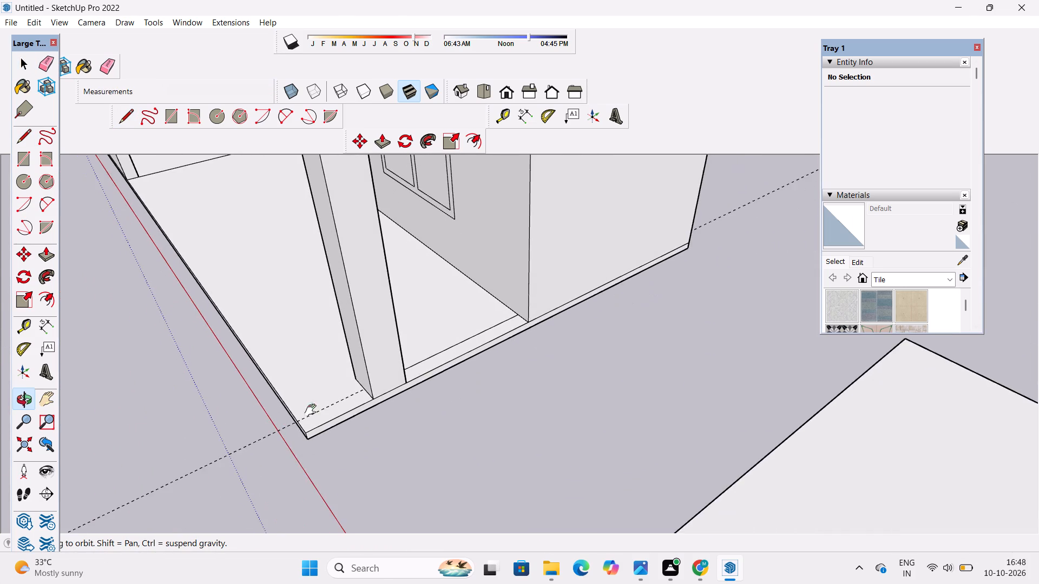
drag(312, 411, 431, 388)
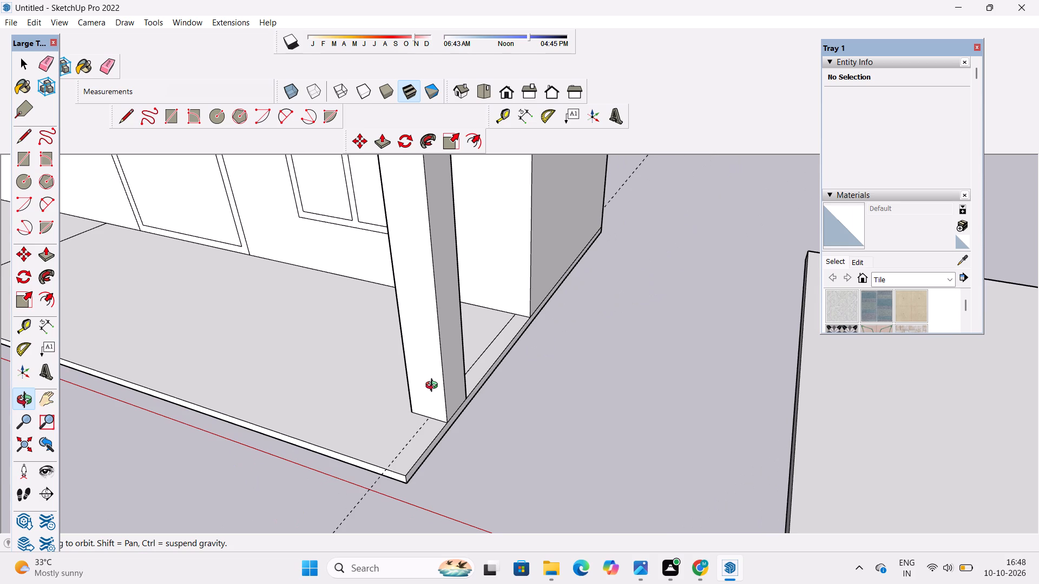
scroll(434, 387, down, 2)
drag(413, 405, 420, 439)
drag(416, 444, 468, 438)
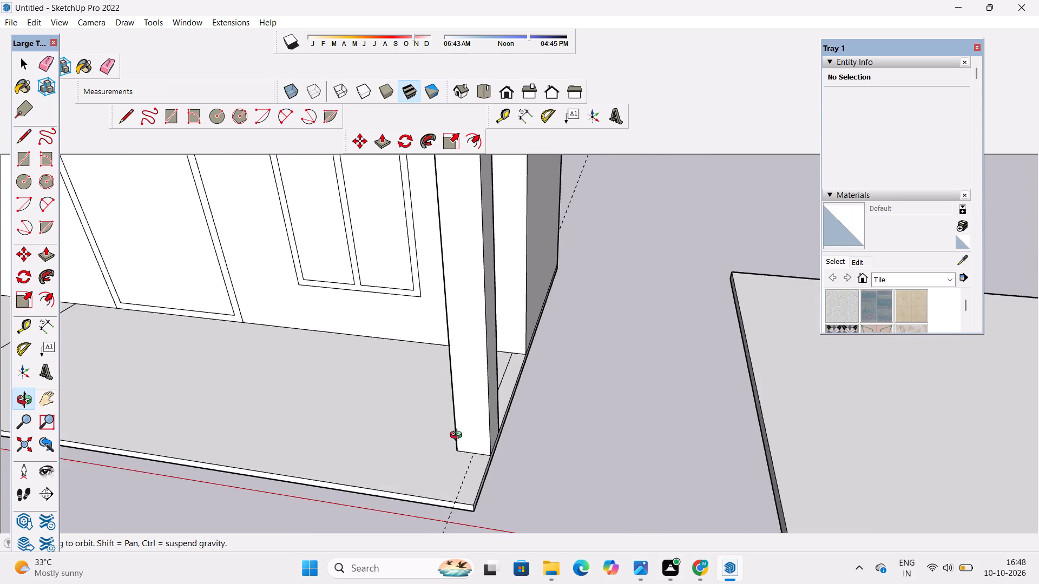
scroll(458, 436, up, 3)
scroll(455, 433, down, 6)
shift+drag(431, 465, 471, 414)
drag(471, 413, 553, 479)
scroll(544, 449, down, 3)
shift+drag(530, 452, 532, 421)
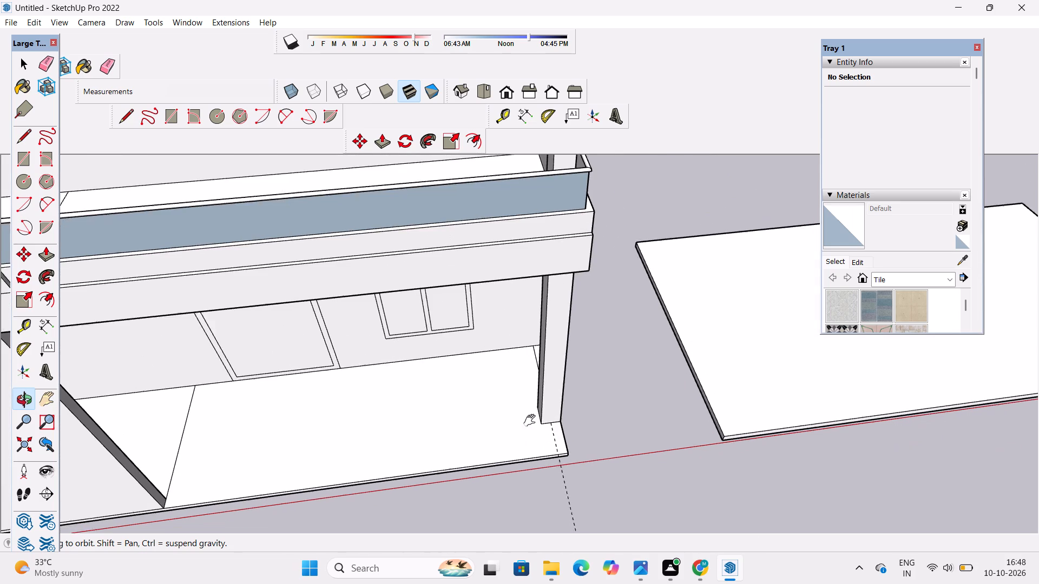
shift+drag(532, 421, 532, 418)
scroll(539, 406, down, 5)
shift+drag(550, 403, 569, 463)
drag(569, 463, 503, 369)
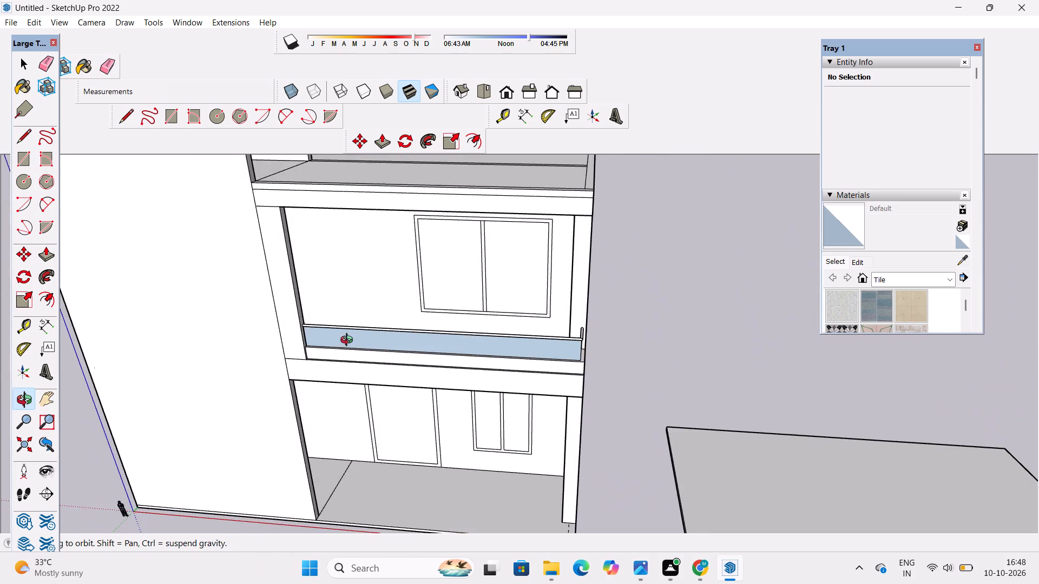
Examine the glass balcony railing, its slab edge and the upper-floor opening from the front and slightly below.
scroll(348, 342, up, 4)
shift+drag(343, 339, 378, 391)
scroll(336, 395, up, 2)
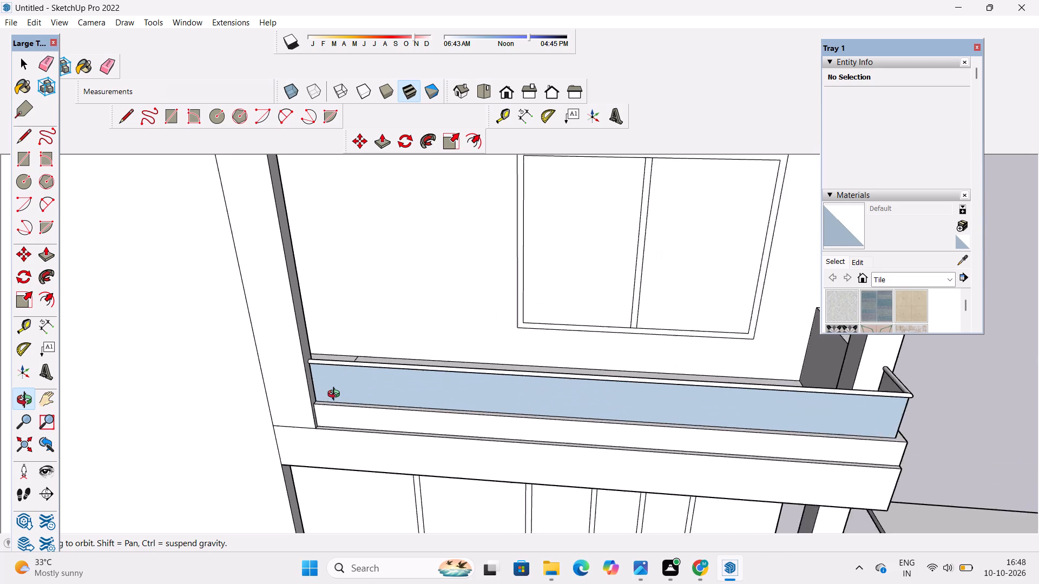
scroll(336, 395, up, 5)
shift+click(336, 395)
shift+drag(334, 397, 298, 399)
scroll(298, 399, down, 3)
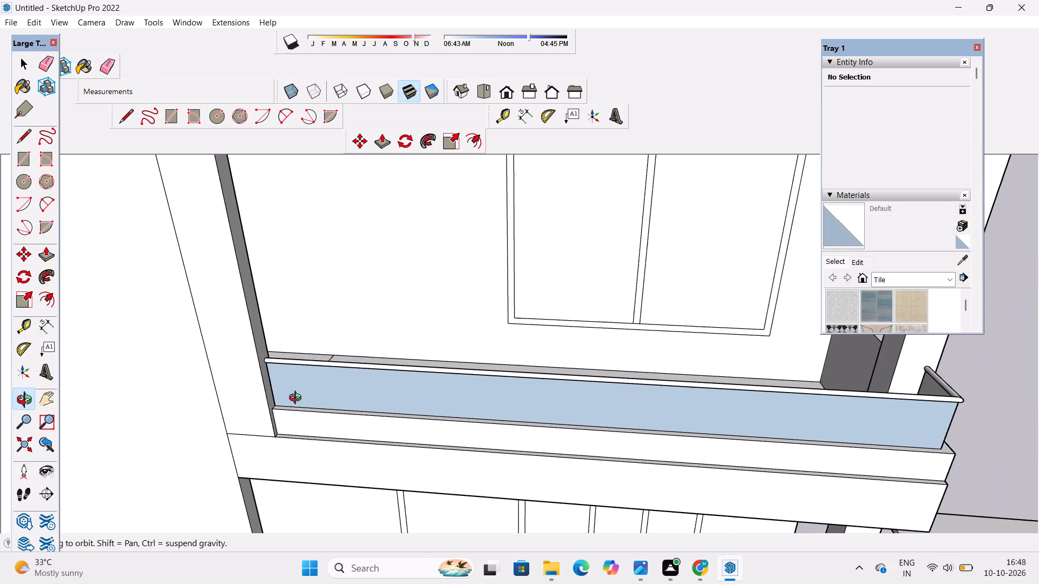
shift+drag(409, 380, 391, 382)
scroll(390, 379, down, 5)
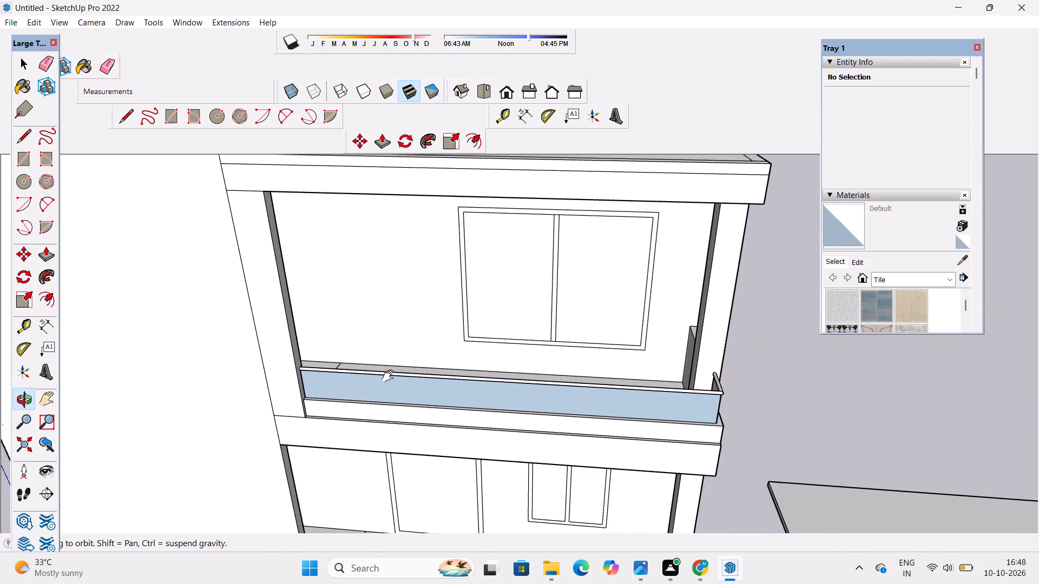
shift+drag(390, 376, 393, 441)
drag(387, 446, 386, 290)
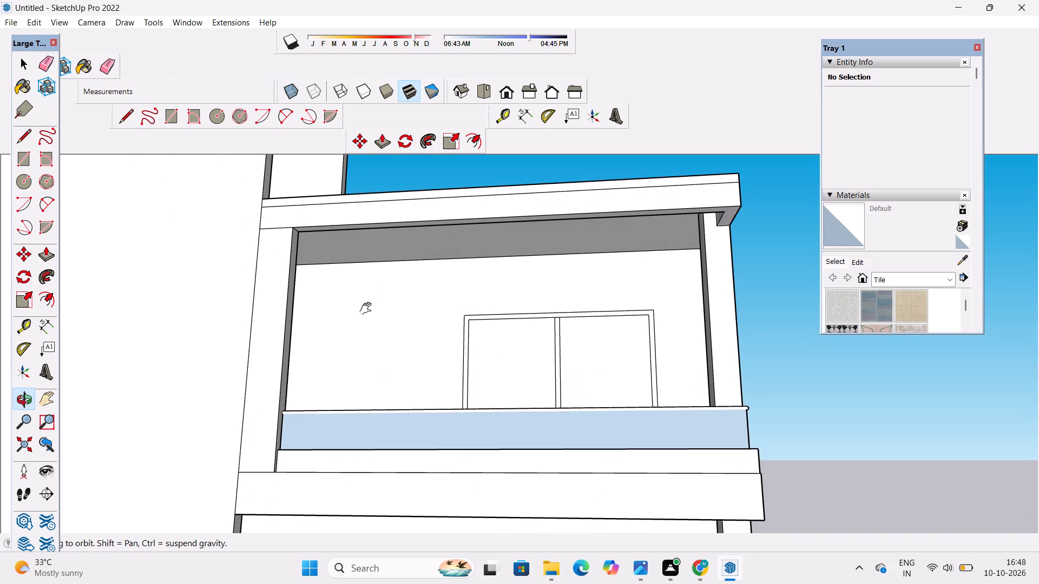
Erase the short seam line between the roof's front band and the upright beside the tall tower.
shift+drag(368, 309, 388, 341)
scroll(320, 318, up, 3)
drag(320, 318, 373, 381)
scroll(299, 332, up, 5)
shift+drag(299, 332, 431, 481)
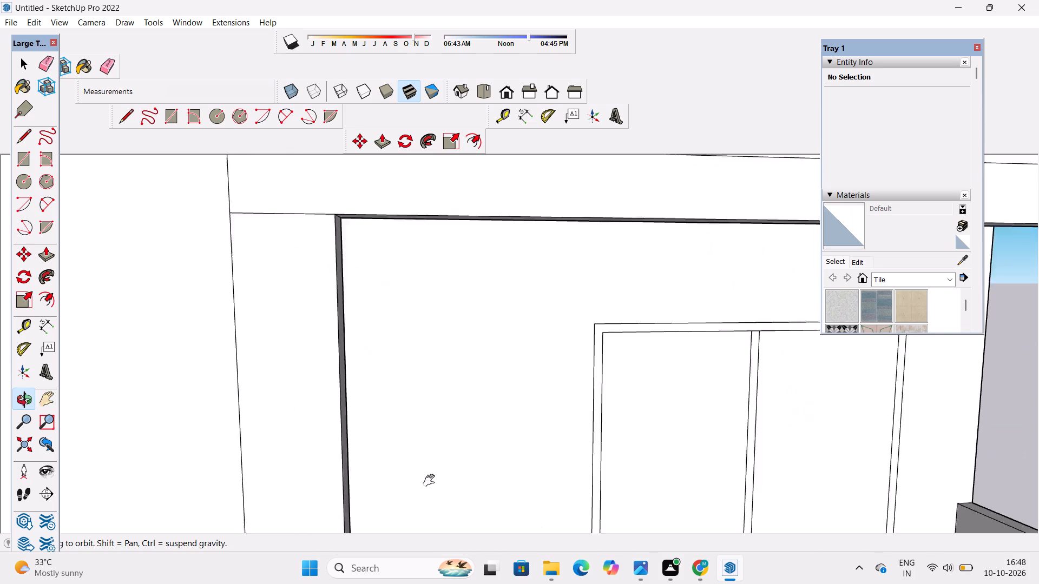
shift+drag(431, 481, 447, 502)
drag(439, 495, 430, 428)
shift+scroll(419, 407, down, 4)
shift+drag(419, 407, 423, 444)
key(e)
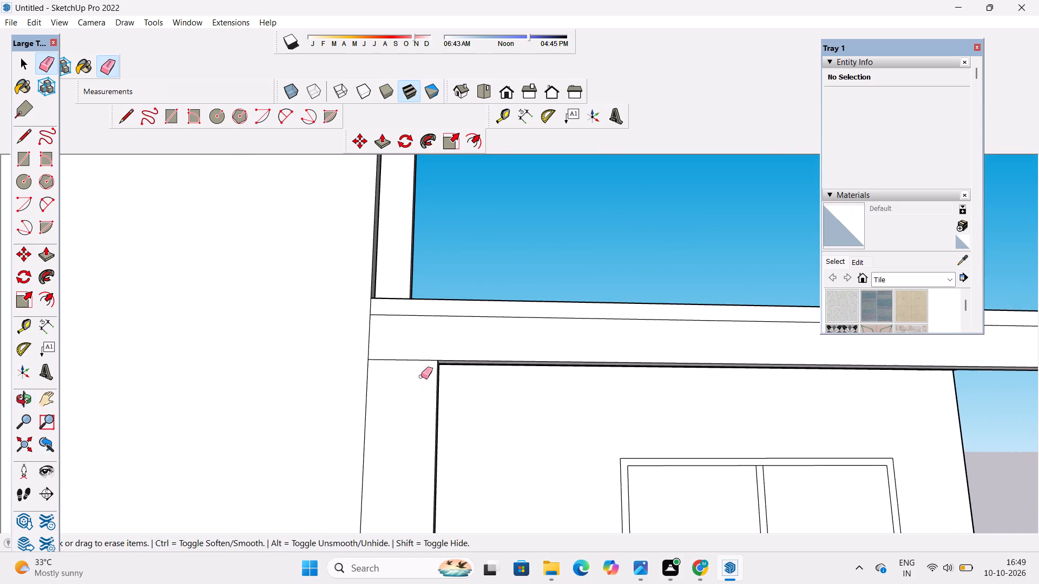
drag(432, 350, 425, 364)
key(space)
Examine the cleaned roof band corner from below, then the roof slab, overhang and balcony from the side and above.
text(o)
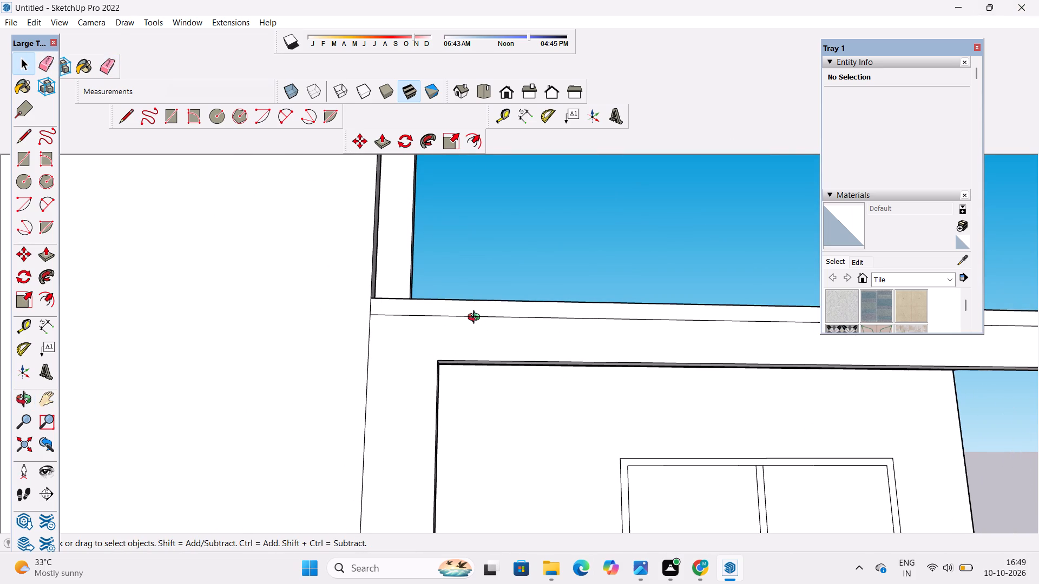
scroll(476, 318, down, 2)
shift+drag(507, 302, 474, 333)
drag(488, 366, 365, 344)
shift+drag(405, 387, 281, 314)
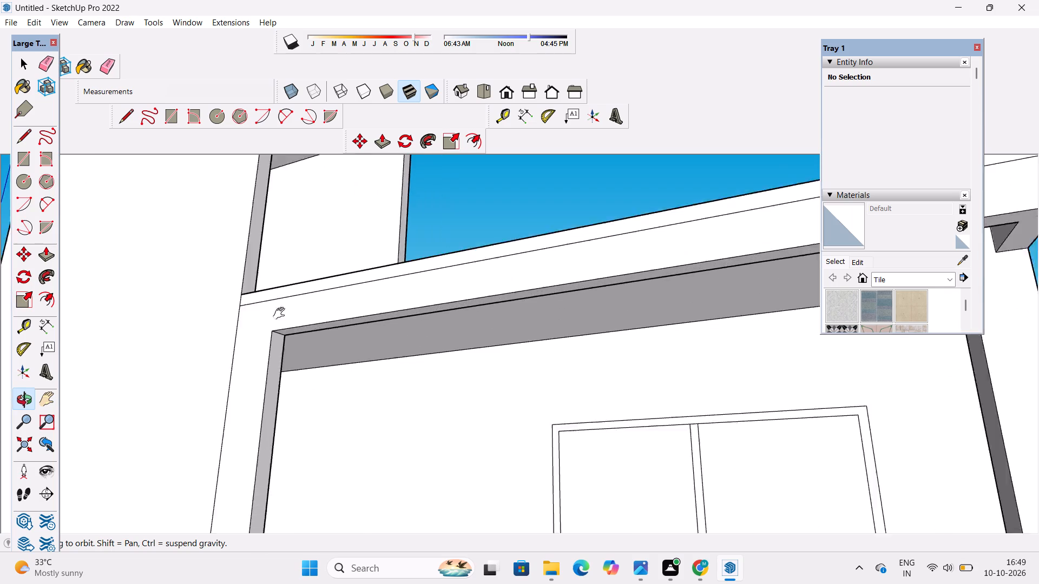
shift+drag(281, 314, 273, 307)
scroll(272, 301, down, 6)
drag(515, 255, 193, 432)
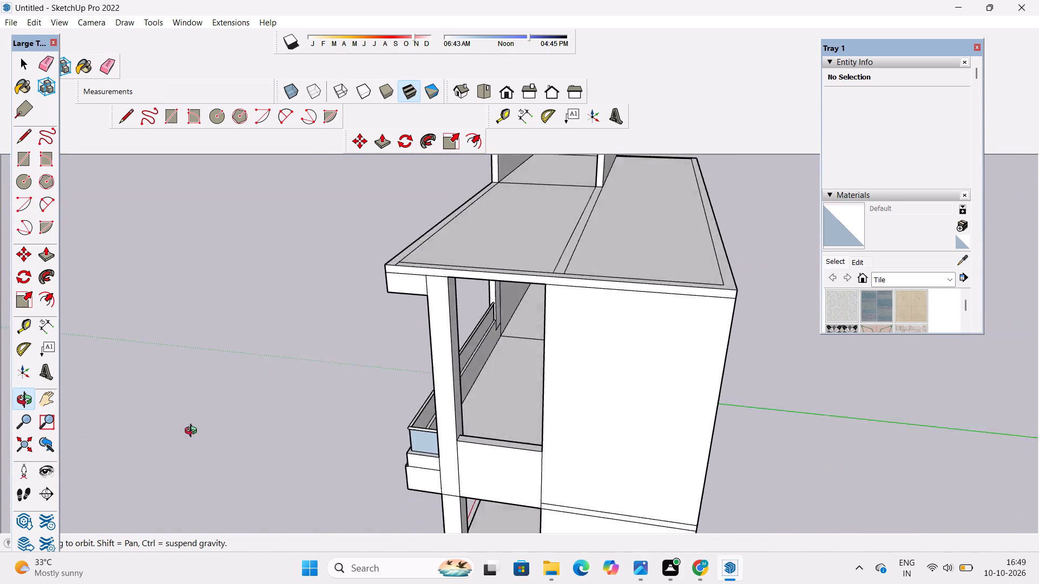
drag(193, 432, 409, 430)
drag(295, 402, 409, 413)
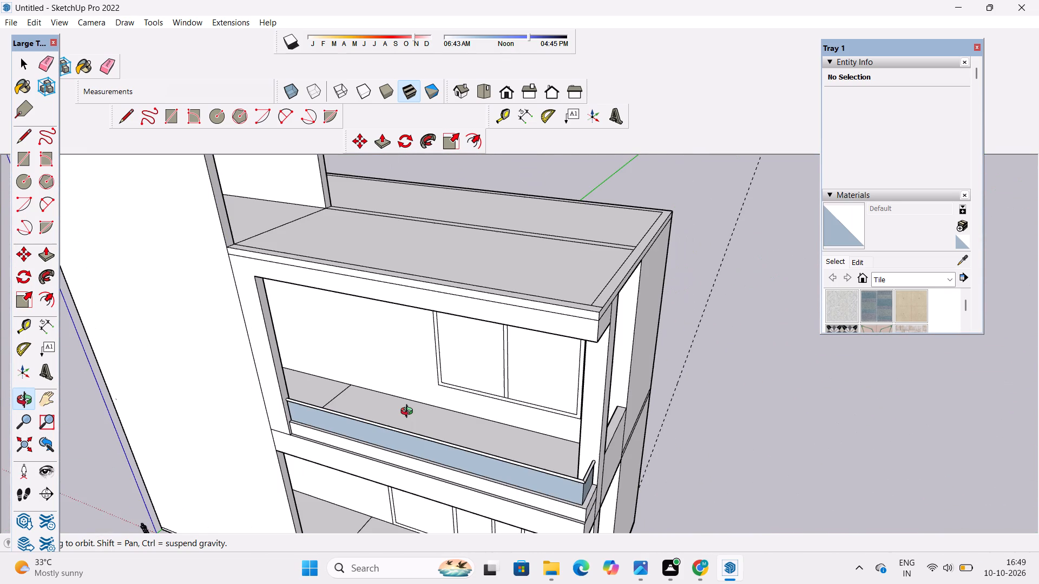
drag(409, 413, 389, 417)
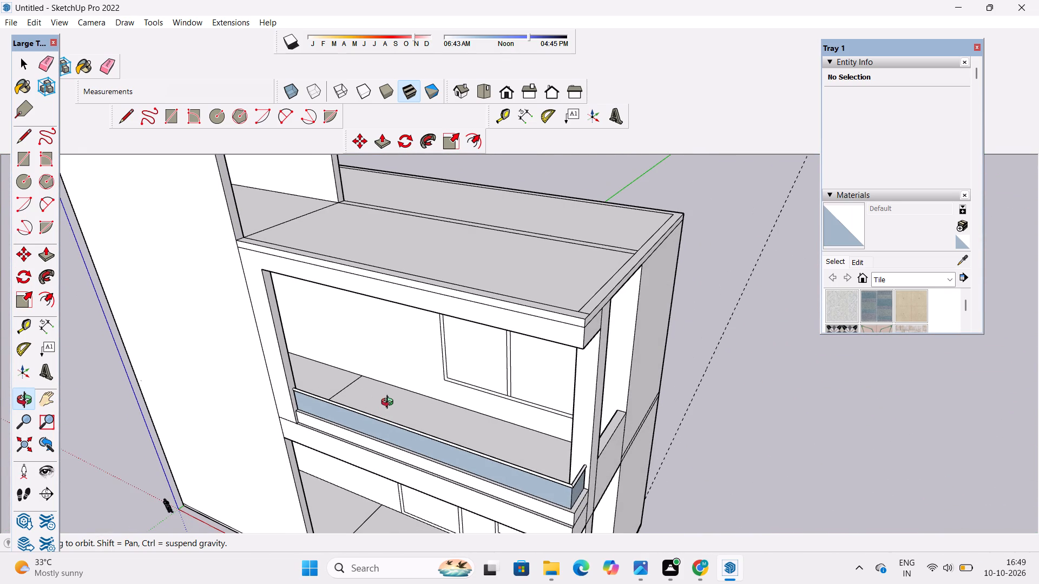
shift+drag(390, 402, 399, 421)
scroll(398, 415, down, 4)
drag(398, 415, 405, 408)
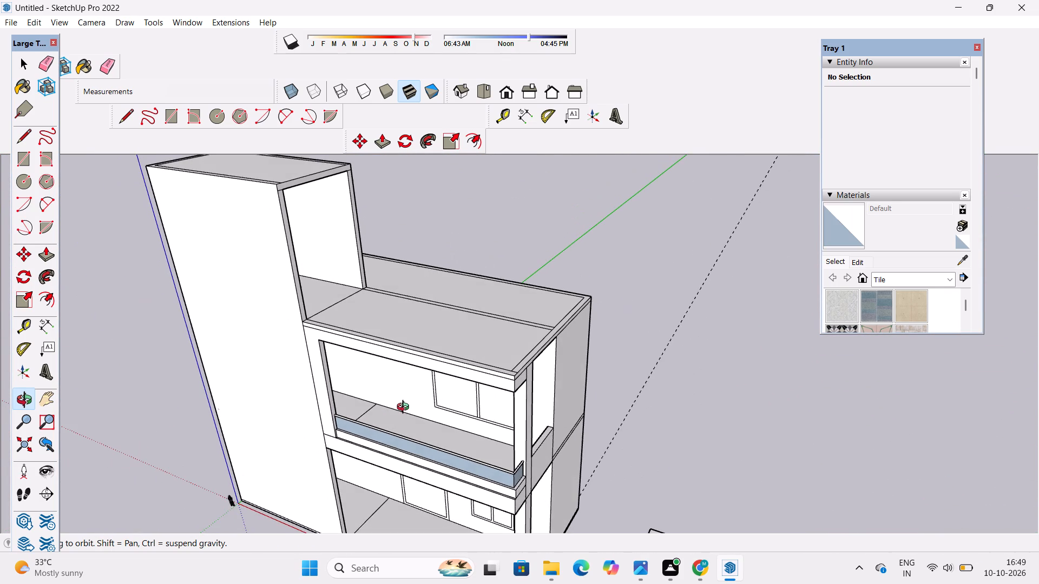
Examine the whole house from above and its front corner, including the tower, roof, balcony and porch.
scroll(413, 402, down, 2)
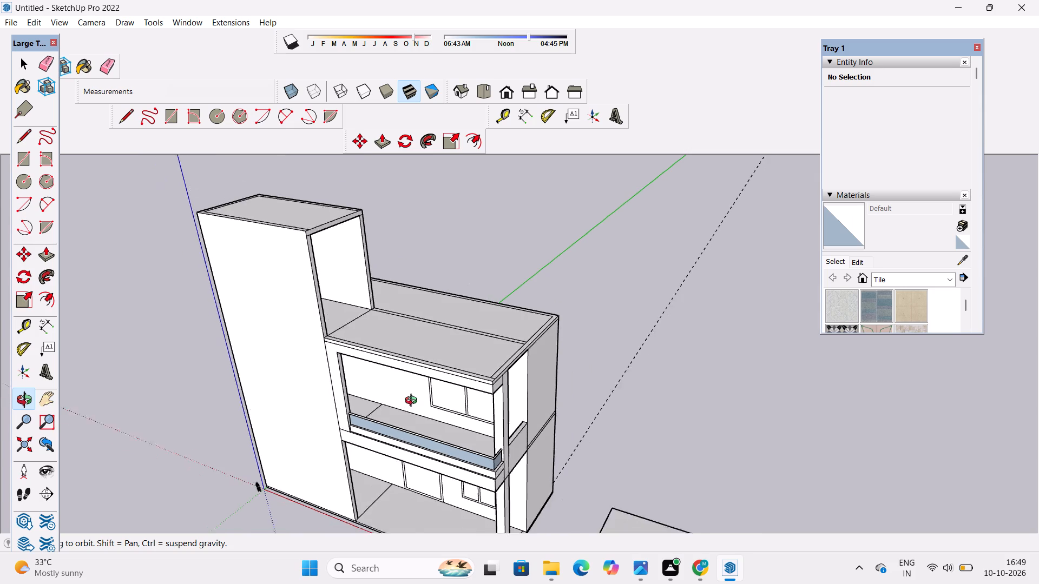
scroll(413, 402, down, 3)
drag(400, 447, 503, 338)
drag(503, 338, 286, 391)
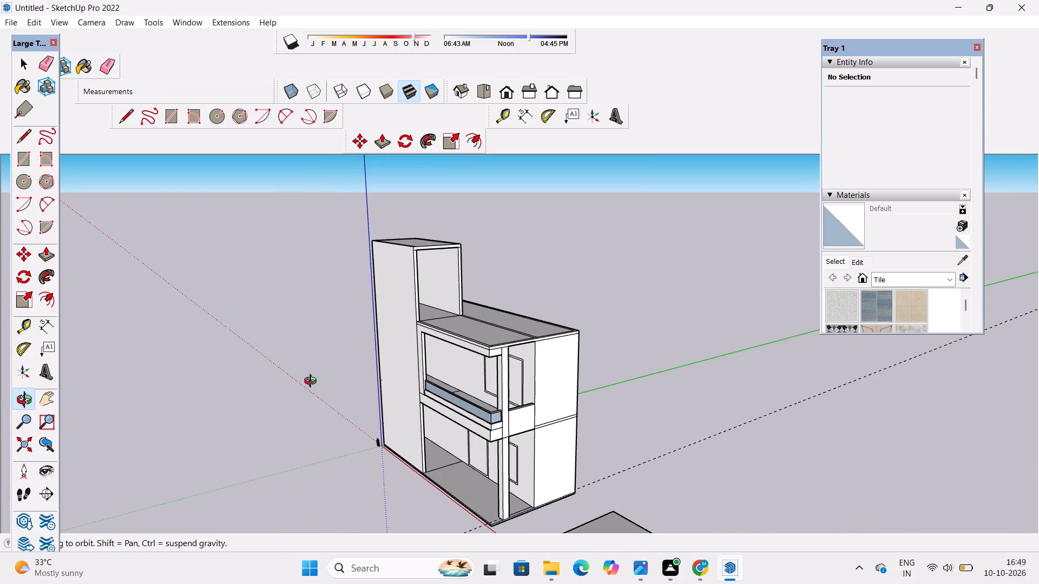
shift+drag(313, 382, 314, 403)
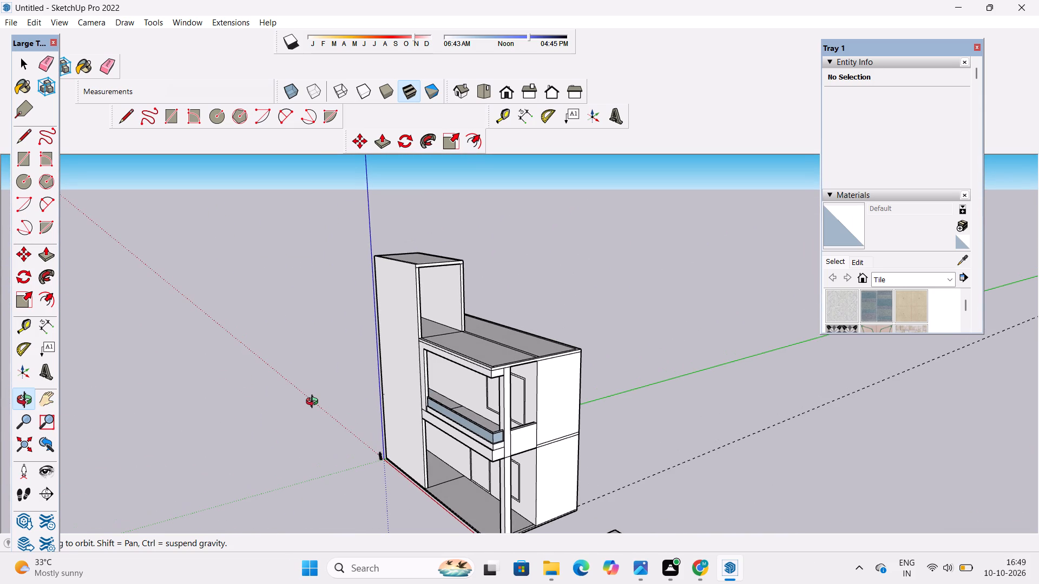
scroll(314, 403, down, 2)
drag(314, 403, 337, 425)
scroll(344, 417, up, 2)
shift+drag(350, 406, 347, 429)
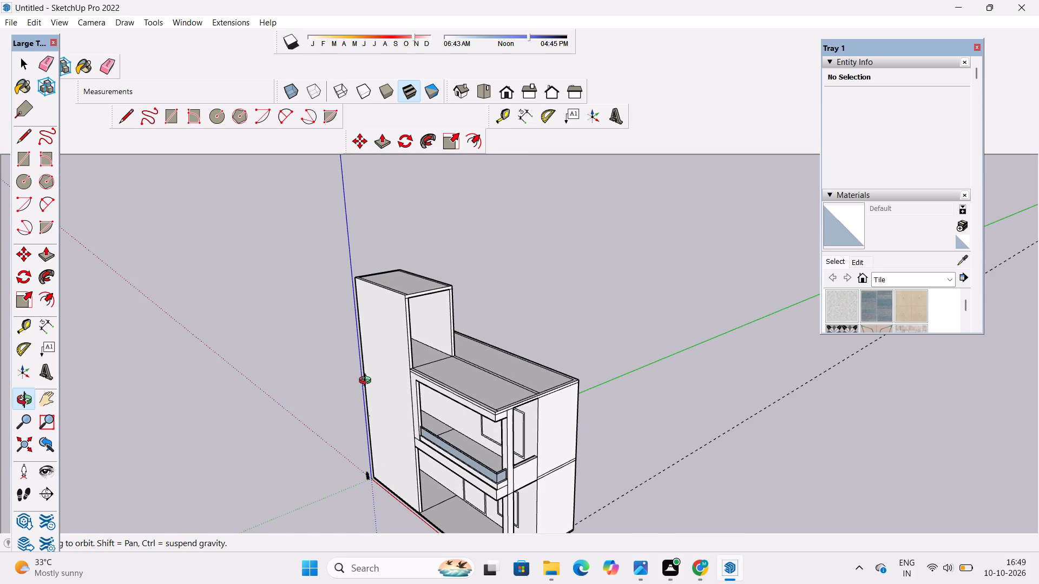
scroll(367, 381, down, 2)
drag(367, 381, 411, 426)
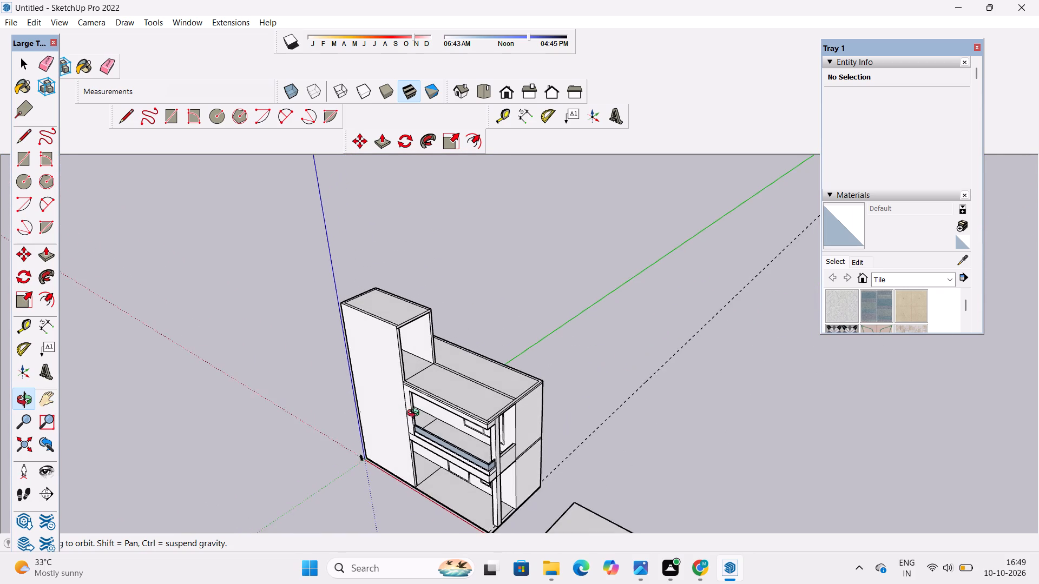
scroll(423, 396, up, 1)
drag(423, 396, 411, 369)
drag(410, 368, 425, 394)
scroll(427, 394, up, 2)
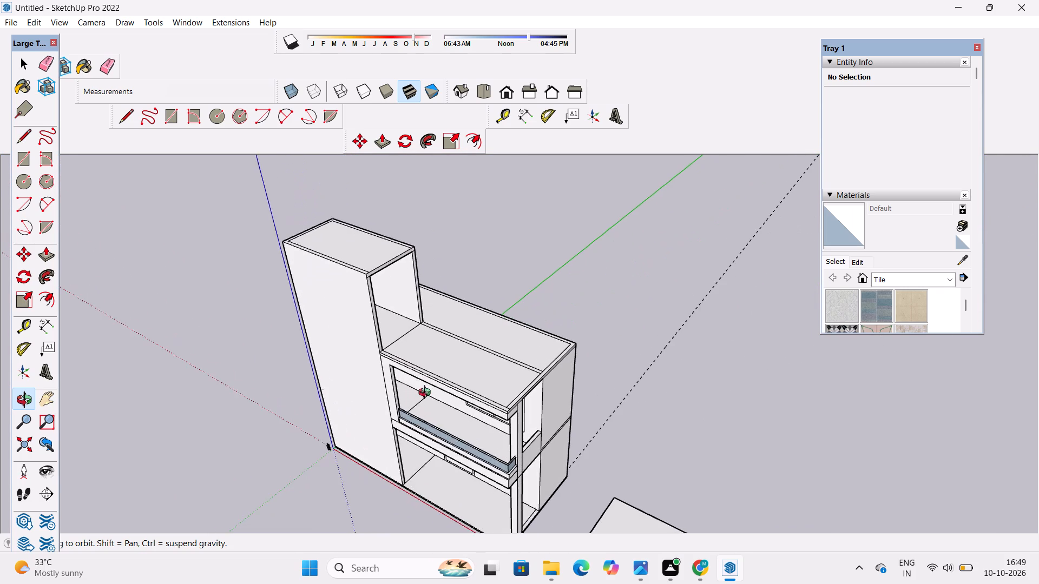
Examine the roof slab from above, including its border strip, the middle seam lines and the outer front corner.
shift+drag(427, 394, 425, 375)
drag(425, 375, 442, 393)
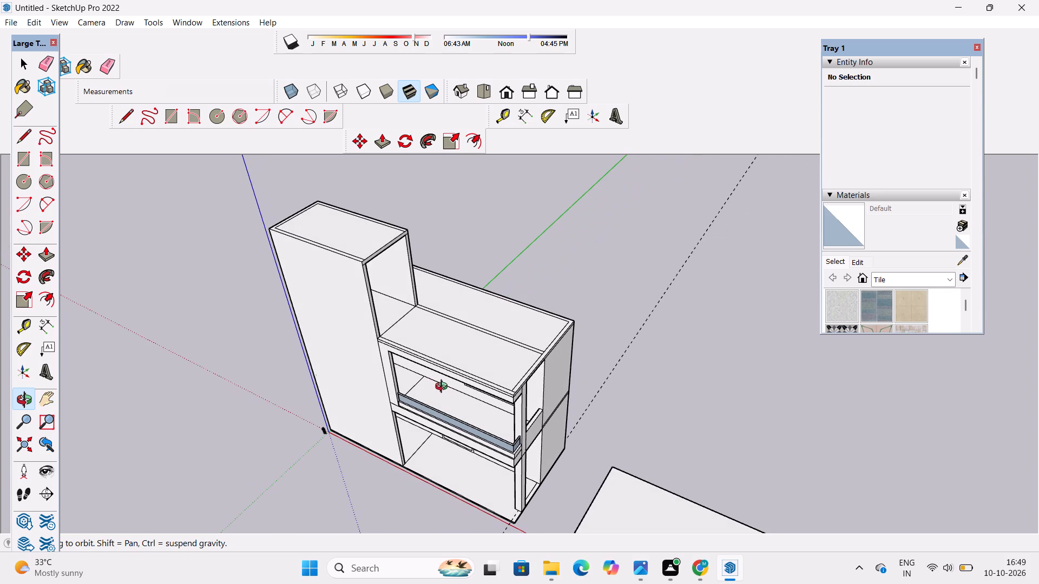
drag(444, 388, 420, 397)
drag(420, 397, 507, 464)
scroll(506, 423, up, 8)
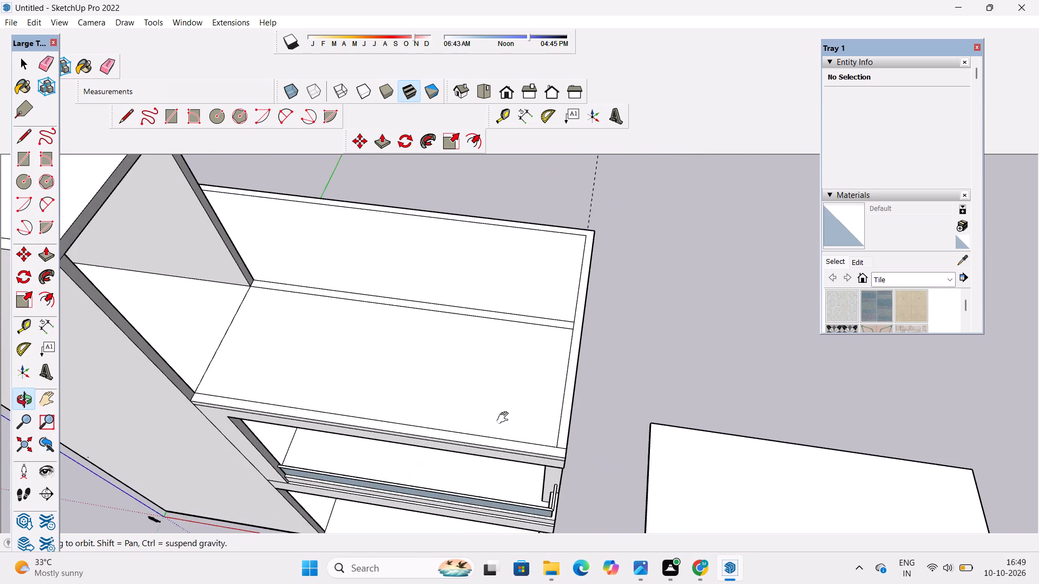
shift+drag(505, 418, 493, 428)
drag(492, 430, 510, 417)
scroll(513, 436, up, 4)
shift+drag(513, 436, 513, 437)
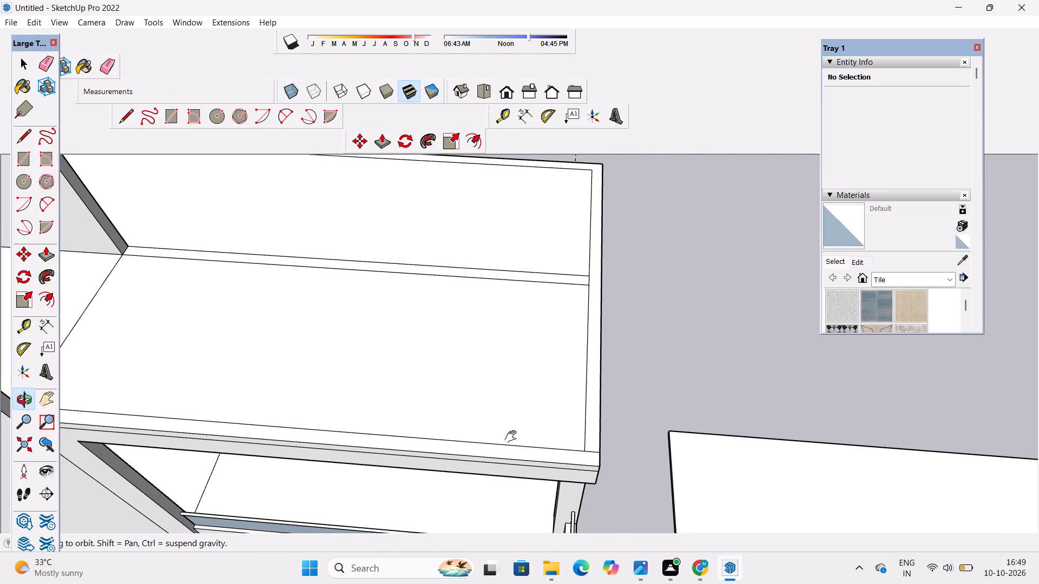
shift+drag(513, 437, 529, 423)
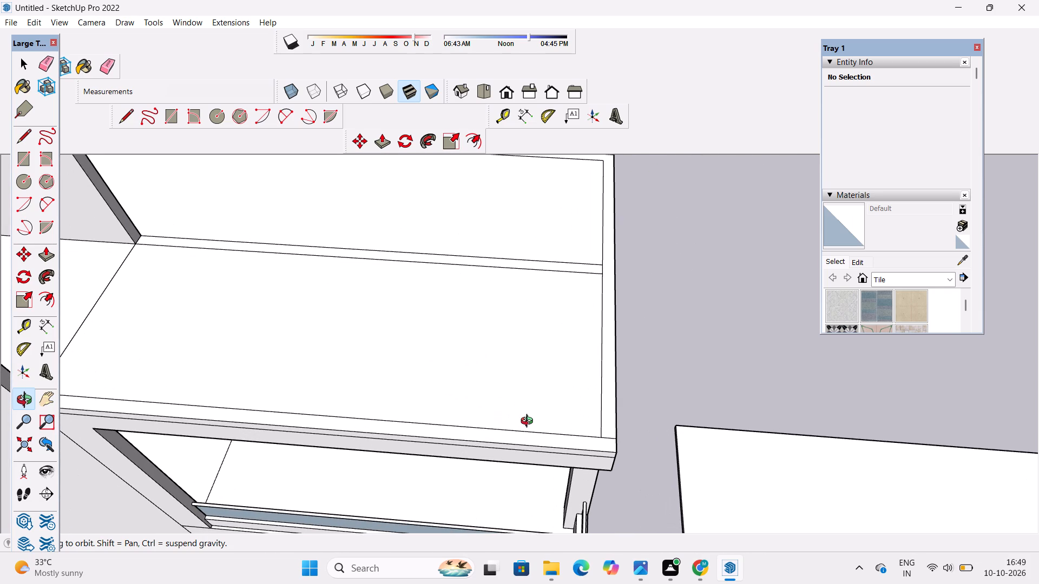
scroll(529, 419, up, 3)
scroll(529, 419, down, 2)
scroll(529, 419, up, 1)
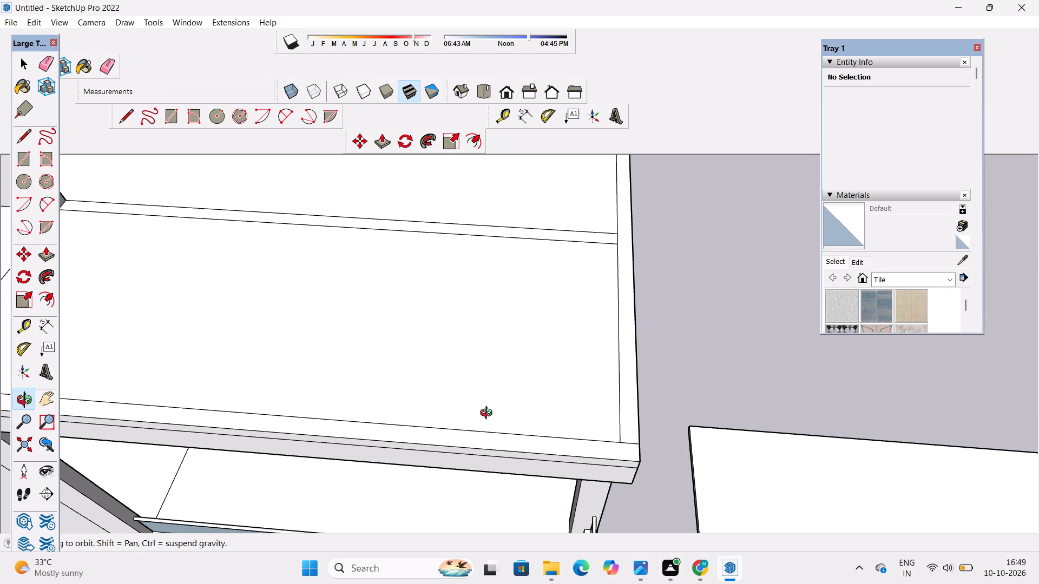
scroll(487, 417, down, 3)
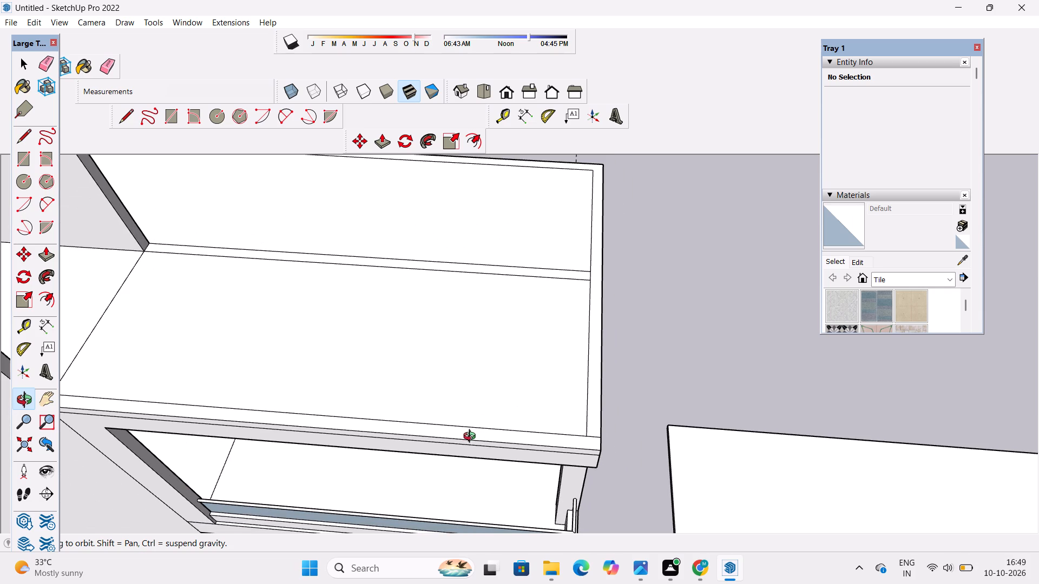
scroll(470, 436, down, 3)
Examine the roof's front edge beside the tower, the front band and the balcony opening below from several heights.
shift+drag(497, 427, 484, 479)
drag(476, 490, 492, 449)
scroll(493, 449, down, 2)
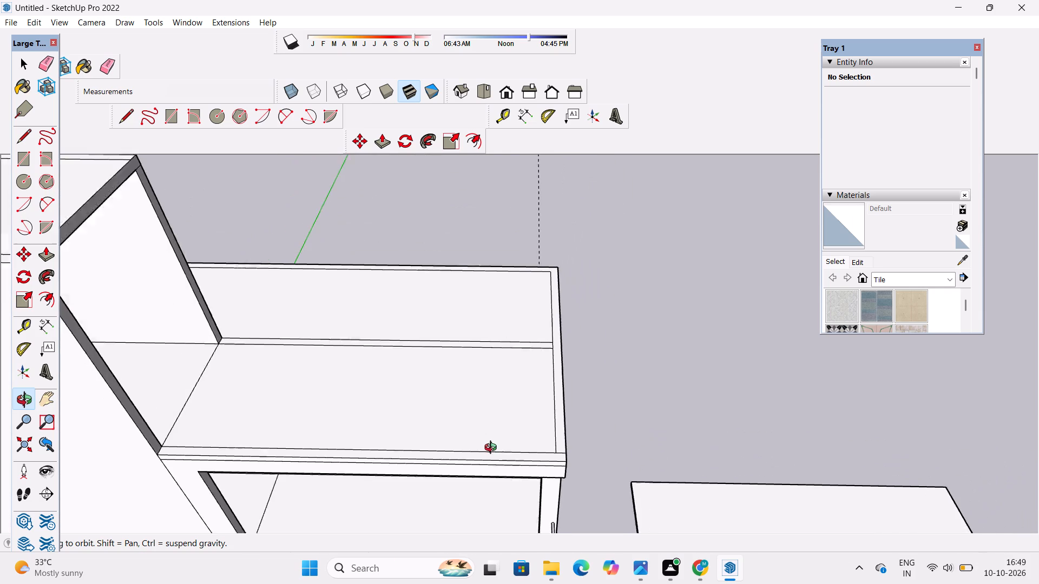
scroll(493, 449, down, 2)
drag(494, 442, 507, 458)
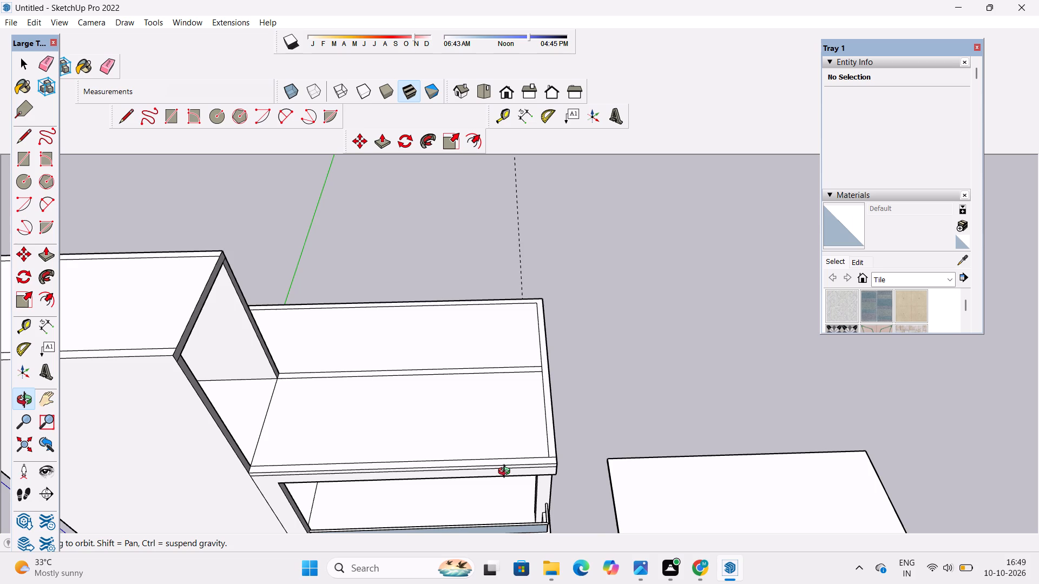
shift+drag(507, 473, 477, 448)
drag(477, 448, 472, 465)
drag(471, 467, 470, 497)
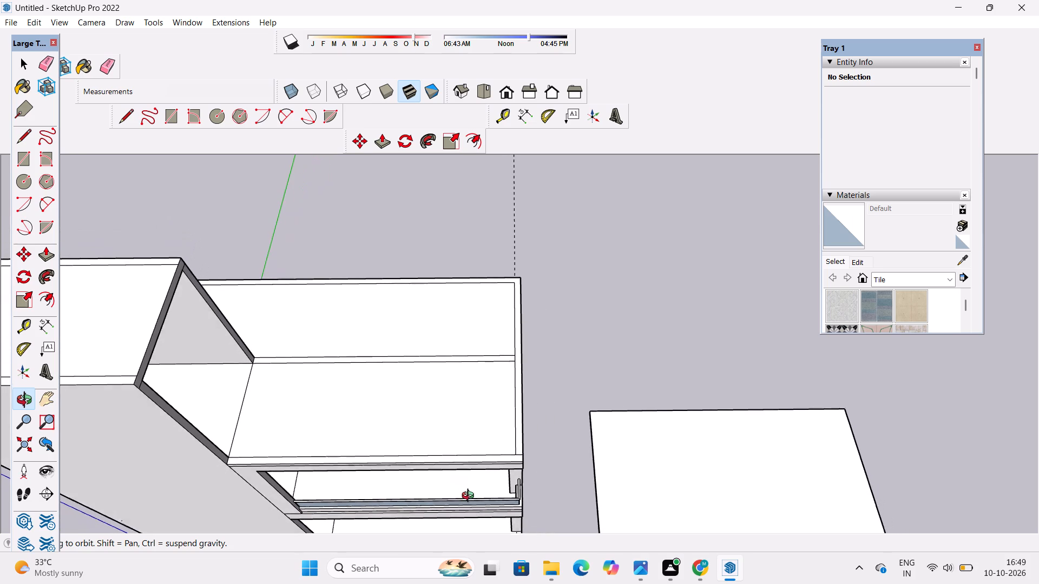
drag(470, 497, 470, 501)
scroll(453, 497, up, 3)
scroll(445, 486, down, 2)
shift+drag(449, 474, 452, 517)
scroll(450, 510, up, 2)
scroll(450, 510, down, 1)
drag(475, 531, 524, 349)
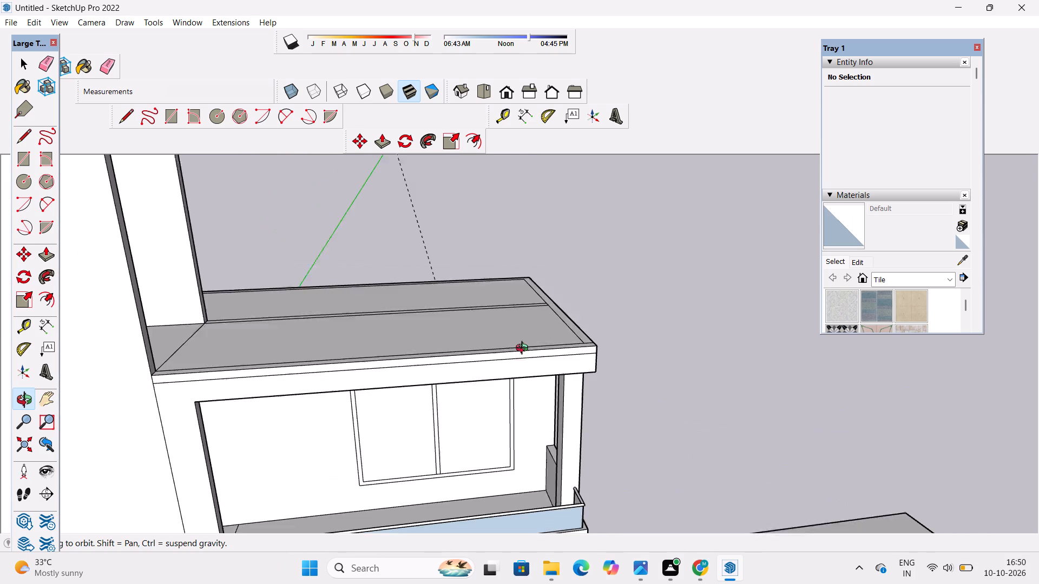
drag(524, 349, 525, 348)
scroll(567, 340, down, 4)
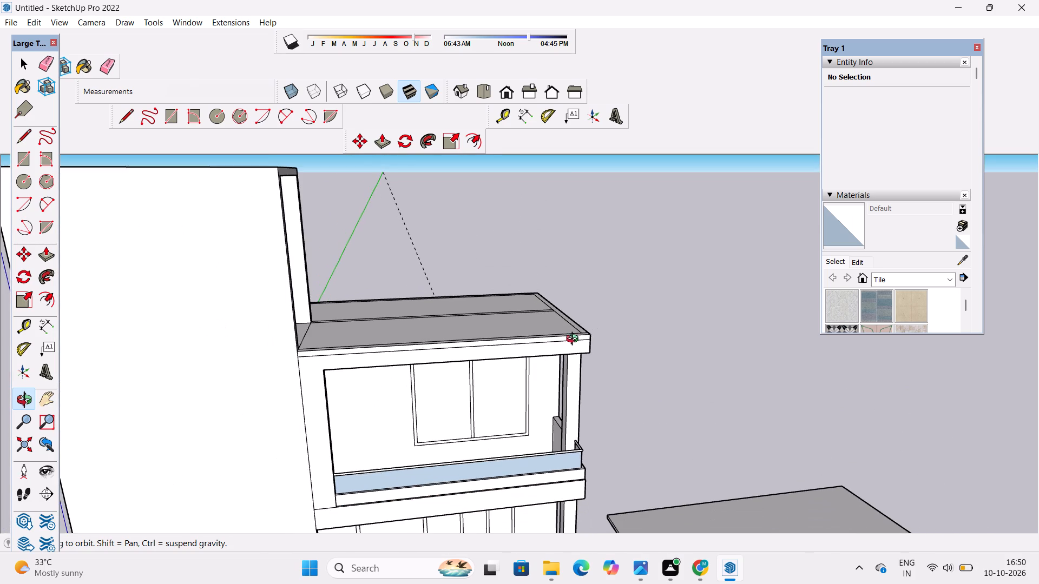
Examine the open side of the house, the tower junction and the roof's border strips from the side and above.
drag(640, 344, 326, 340)
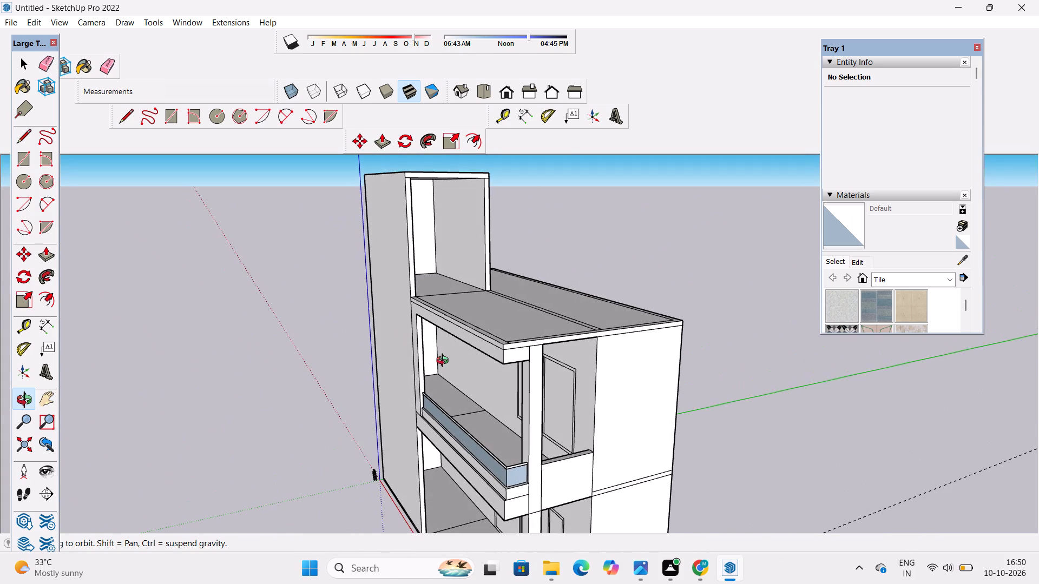
scroll(445, 363, down, 4)
drag(445, 363, 514, 456)
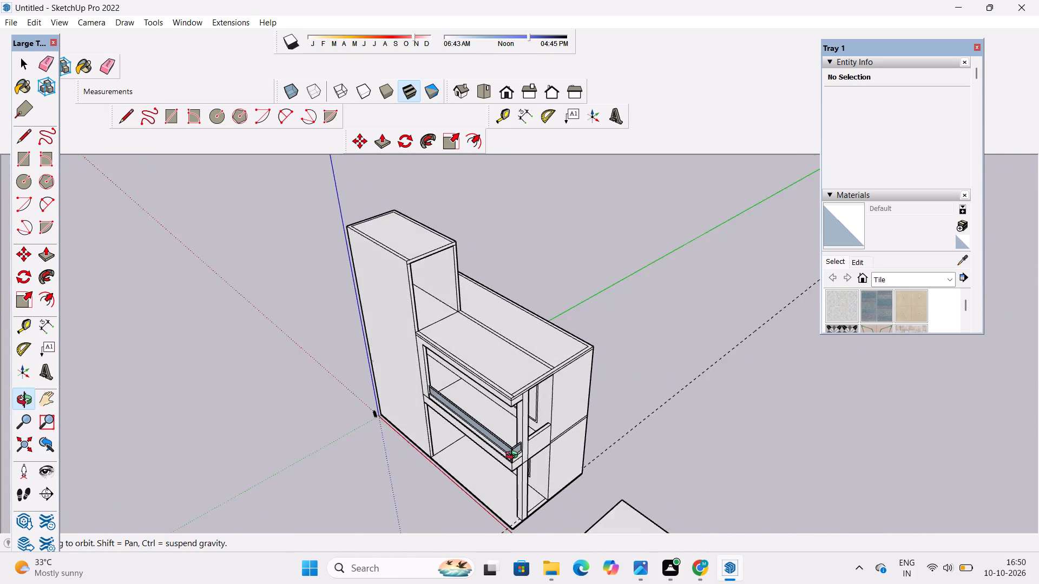
drag(514, 456, 302, 532)
scroll(449, 291, up, 8)
shift+drag(449, 291, 446, 309)
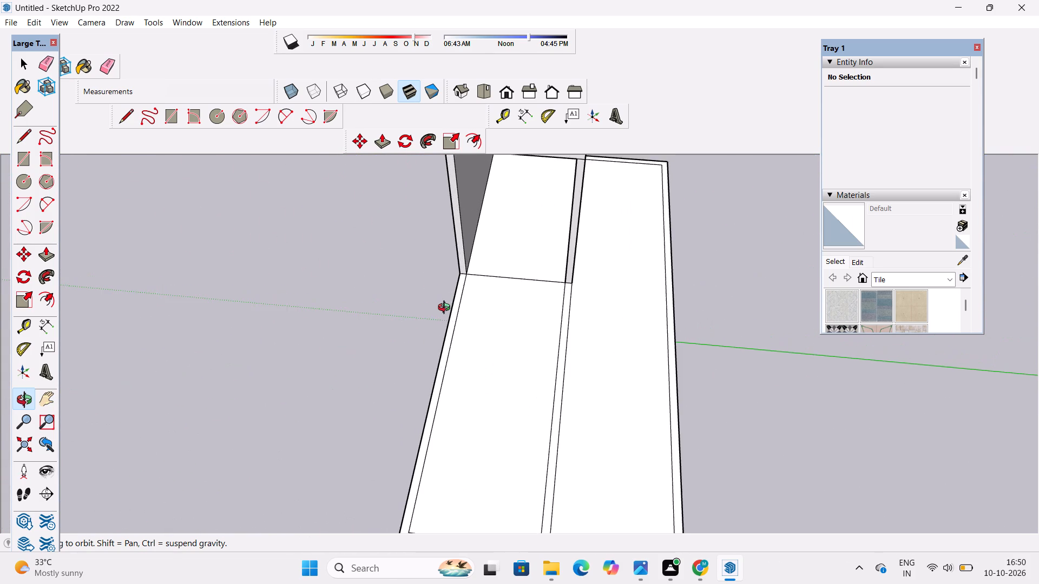
scroll(446, 309, up, 5)
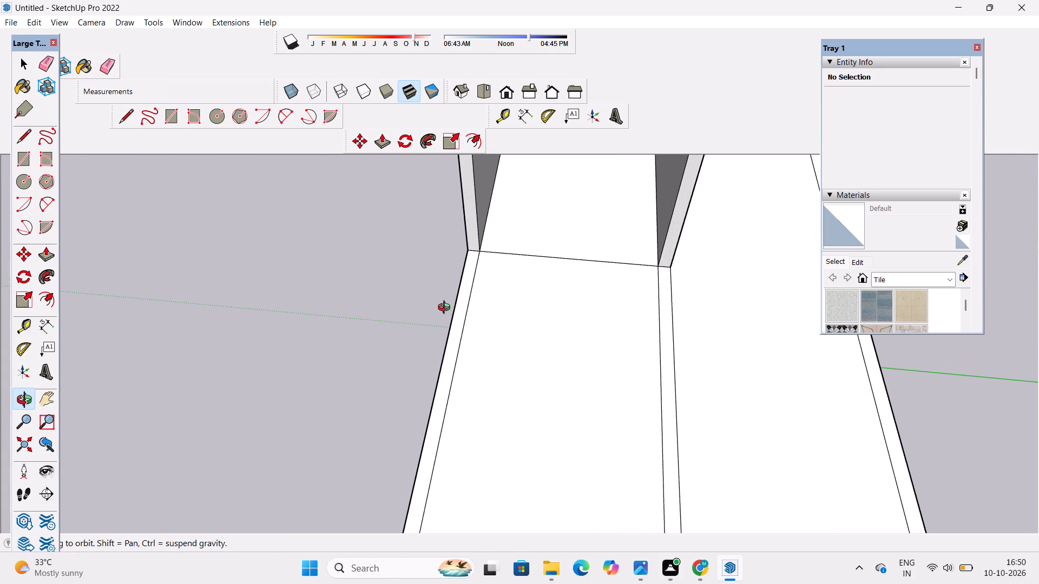
scroll(446, 309, down, 2)
drag(390, 375, 596, 318)
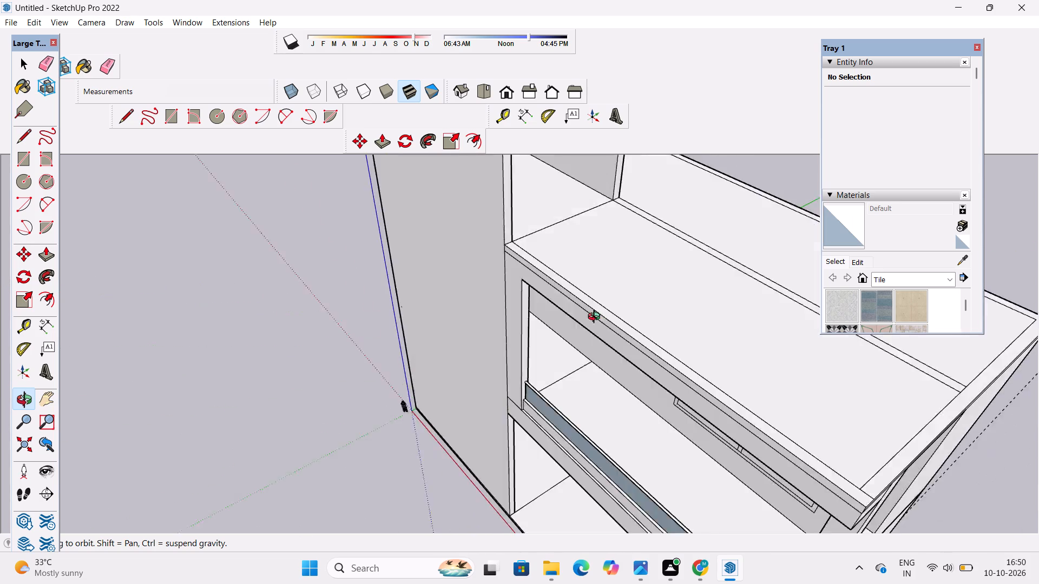
drag(596, 318, 631, 251)
drag(631, 251, 487, 290)
drag(487, 291, 574, 301)
scroll(535, 287, up, 3)
shift+drag(535, 287, 444, 333)
drag(436, 335, 503, 369)
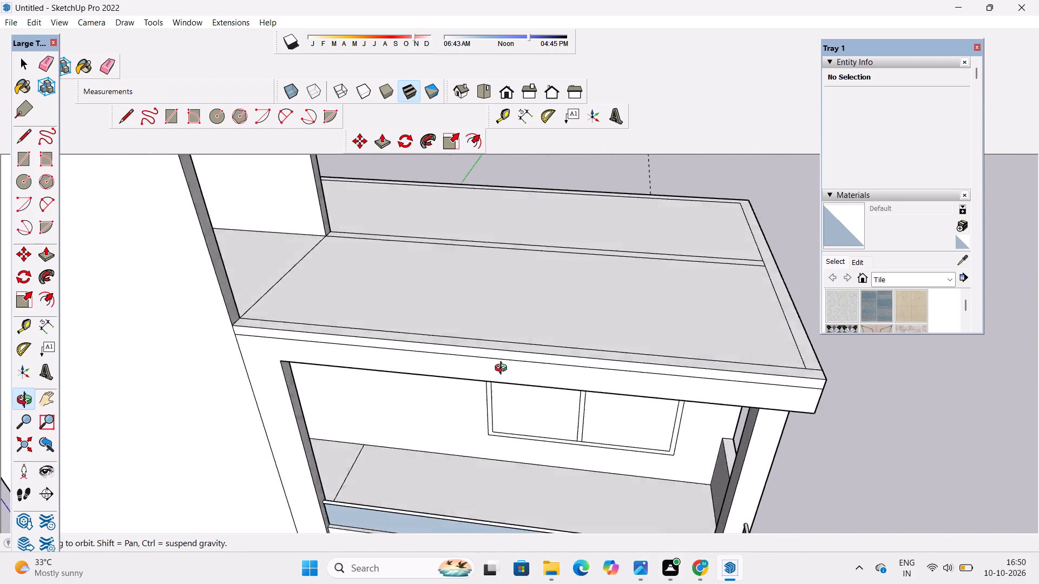
drag(503, 369, 446, 374)
scroll(432, 368, down, 2)
shift+drag(431, 368, 428, 381)
drag(423, 382, 444, 350)
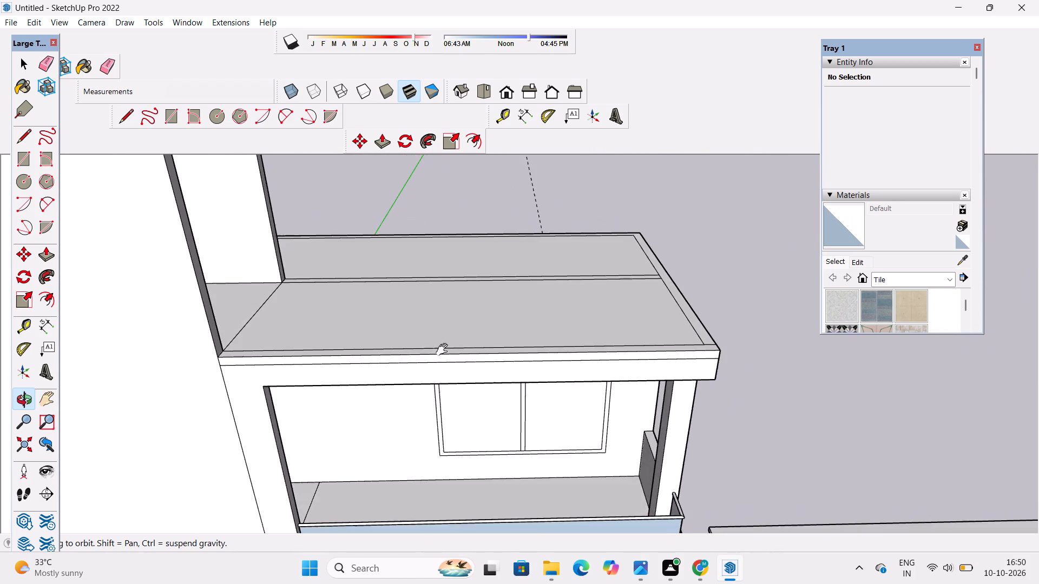
Push/Pull the border strip along the roof's front edge up 8' to form a front parapet.
drag(444, 350, 431, 367)
drag(426, 367, 474, 329)
drag(474, 329, 461, 343)
drag(459, 343, 397, 400)
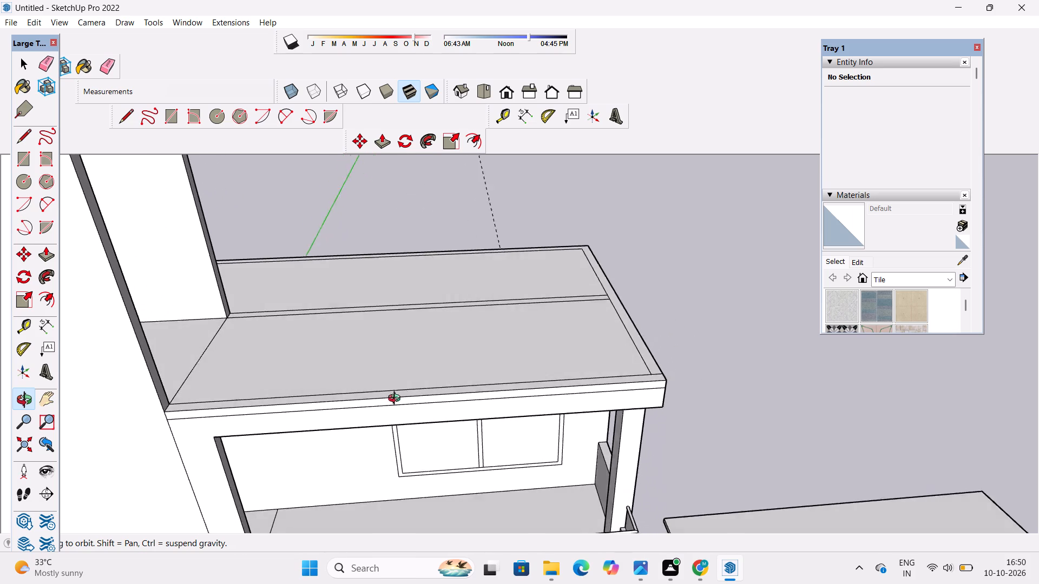
drag(397, 400, 356, 390)
key(p)
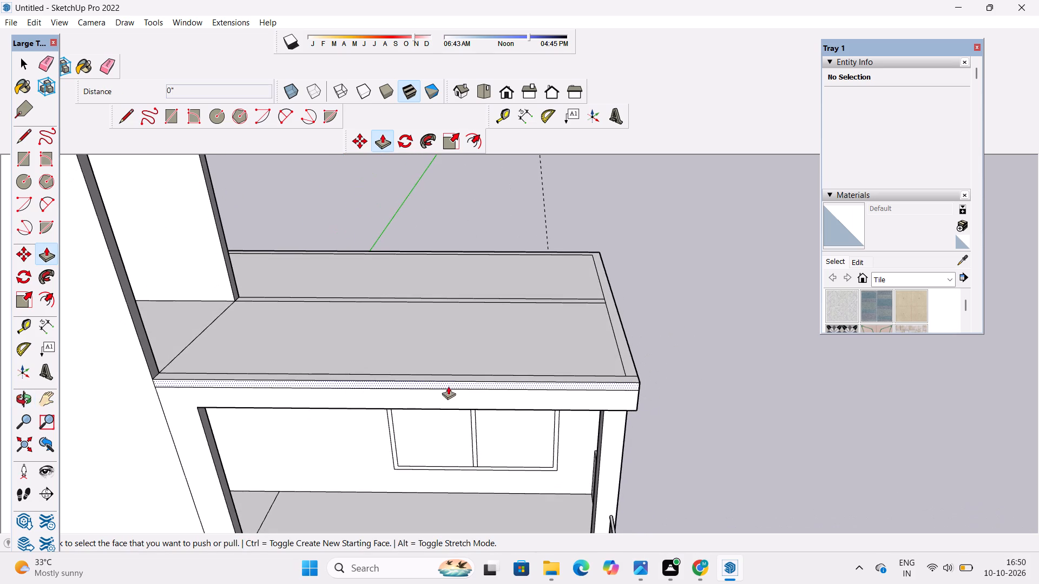
scroll(451, 376, up, 3)
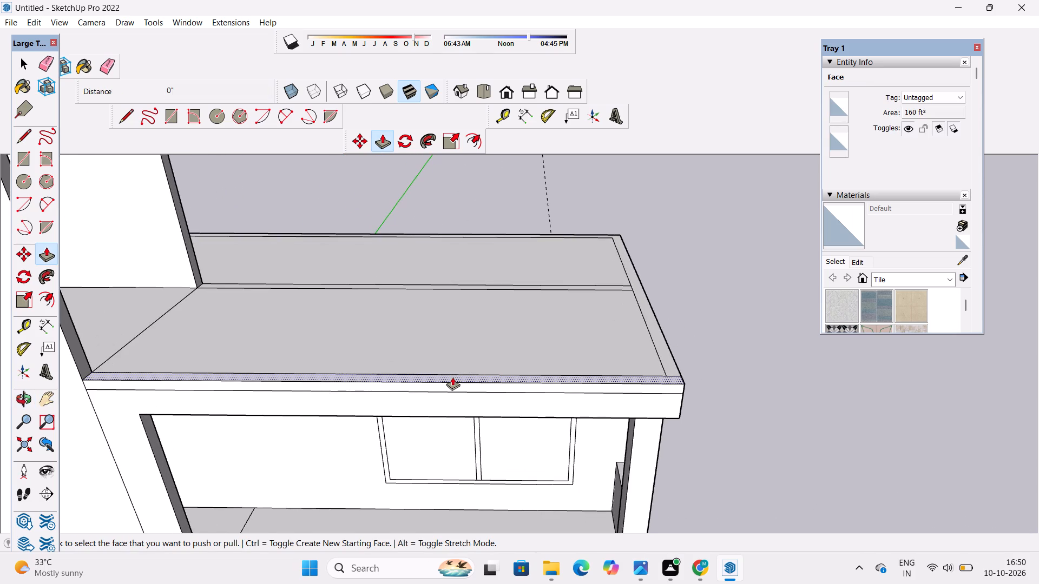
click(452, 377)
scroll(453, 374, down, 7)
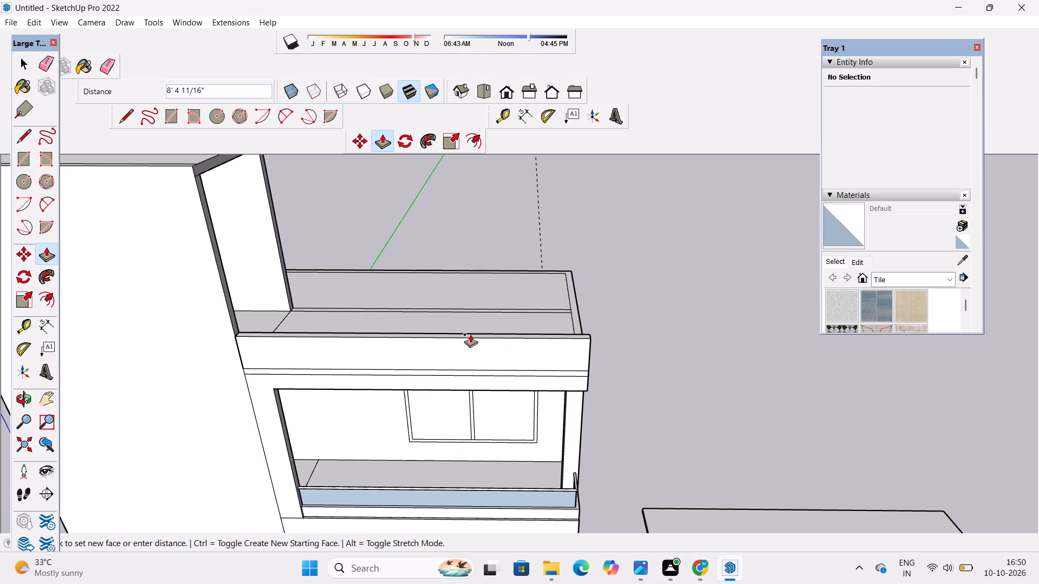
text(8')
key(Return)
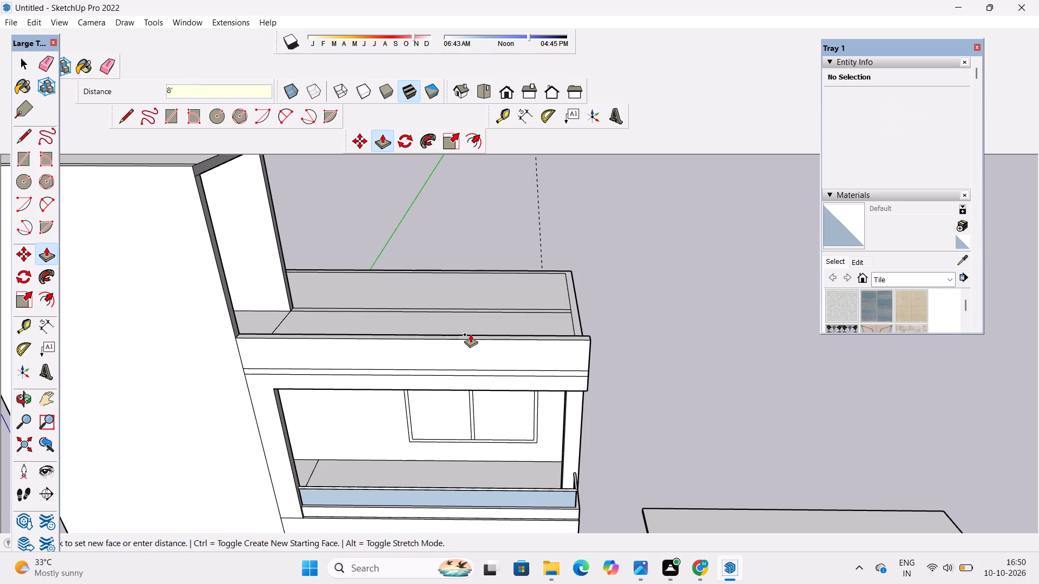
Examine the front parapet's free end and the roof border at the open side from above and the side.
key(o)
scroll(470, 334, down, 3)
shift+drag(590, 342, 307, 355)
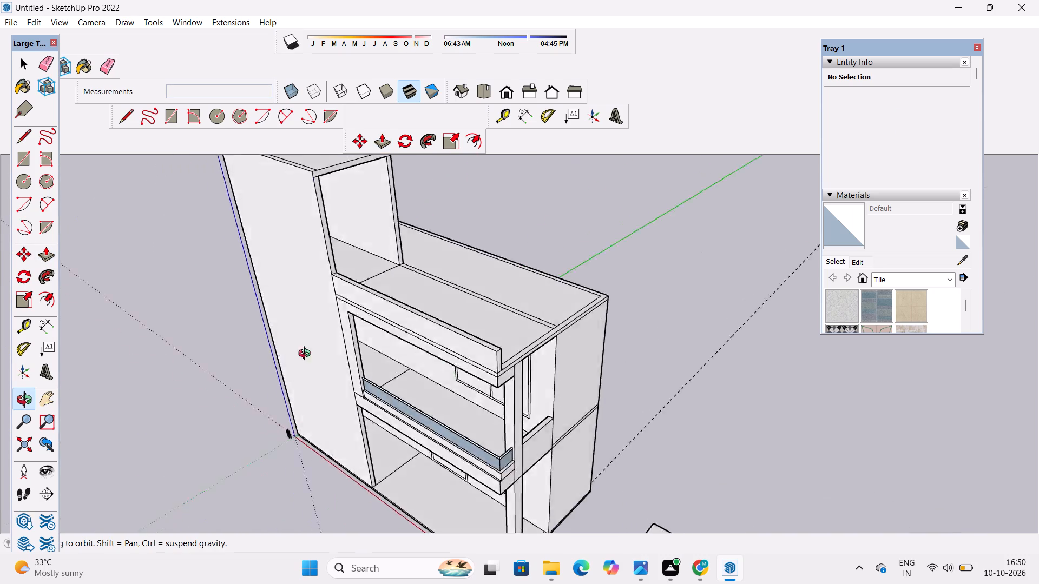
shift+drag(307, 355, 283, 354)
scroll(413, 362, up, 3)
shift+drag(487, 349, 421, 345)
drag(421, 345, 451, 393)
shift+drag(510, 355, 417, 336)
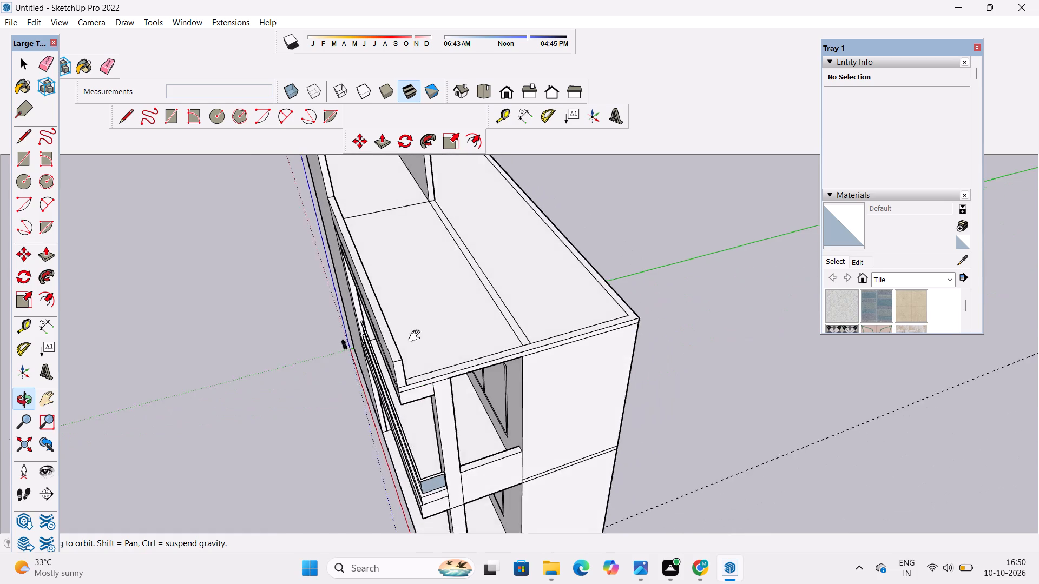
shift+drag(417, 336, 390, 335)
drag(390, 335, 471, 403)
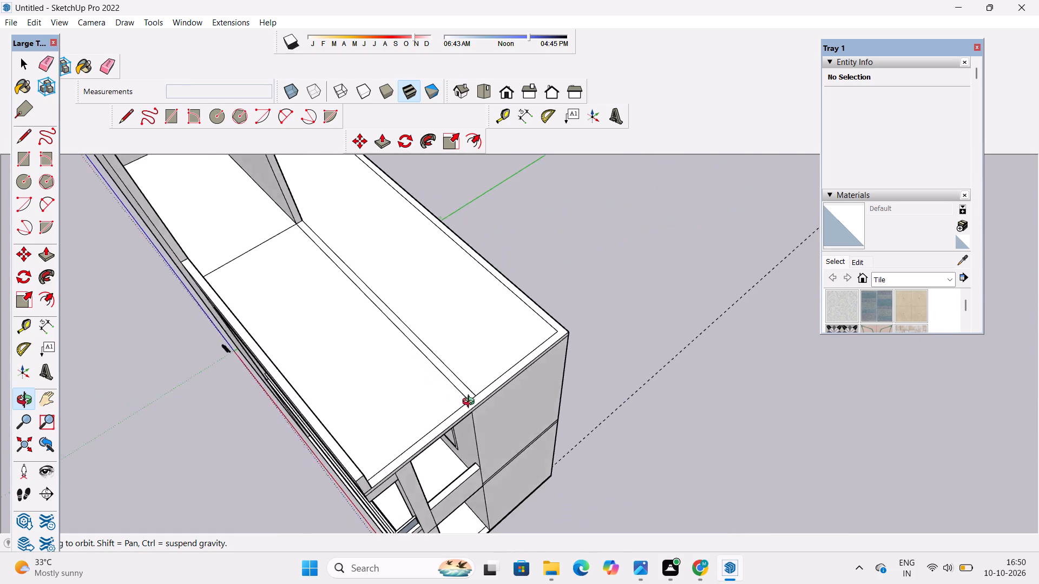
drag(471, 403, 248, 328)
Examine the roof, tower and front parapet from the rear, the side and the front corner.
scroll(299, 311, down, 4)
shift+drag(515, 243, 442, 366)
drag(368, 391, 398, 317)
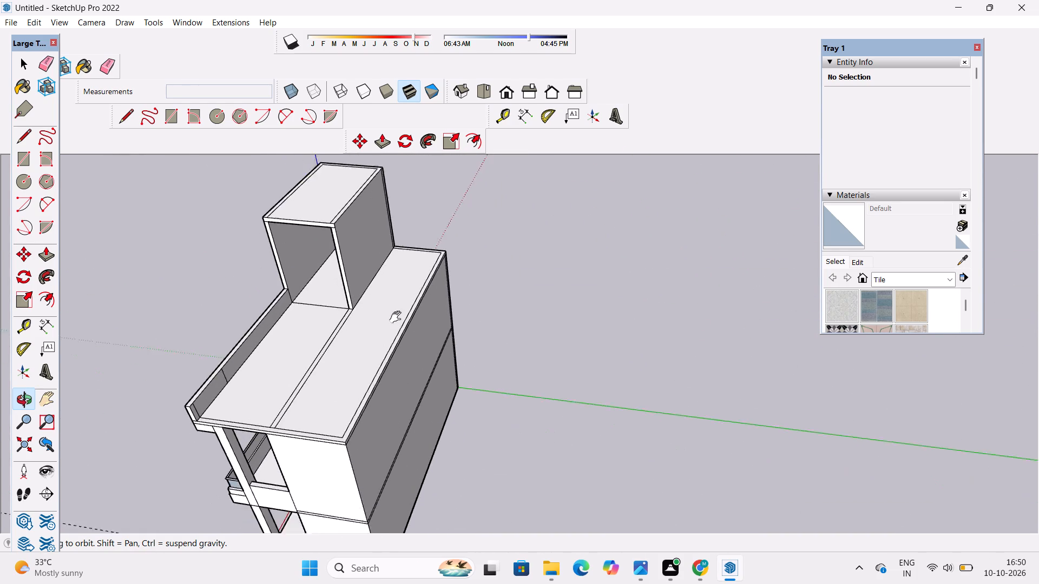
drag(398, 317, 401, 310)
drag(271, 389, 404, 399)
drag(410, 399, 391, 359)
drag(284, 412, 315, 379)
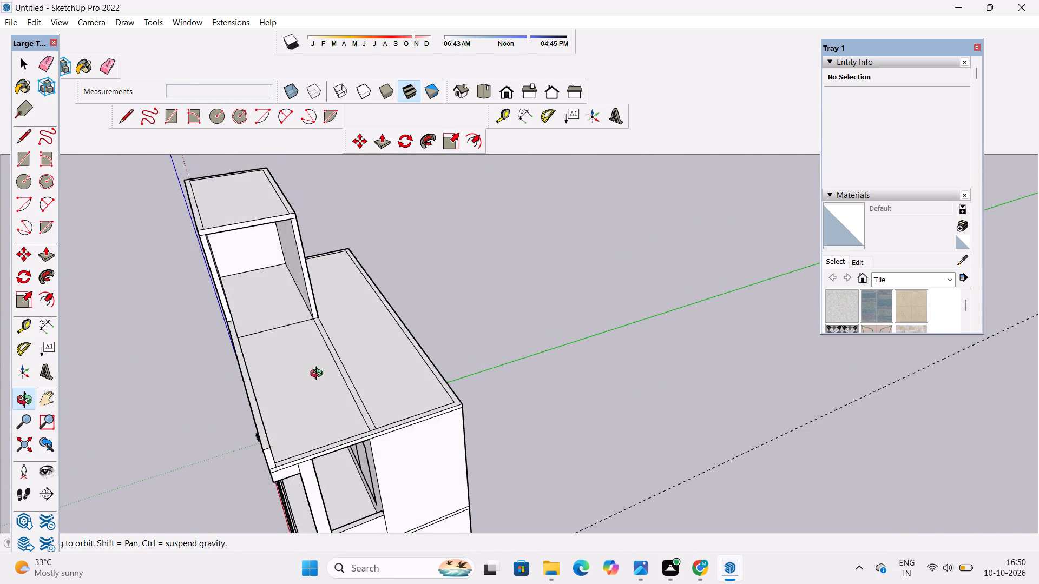
scroll(319, 375, down, 3)
drag(357, 414, 560, 331)
drag(549, 362, 483, 346)
drag(444, 402, 353, 453)
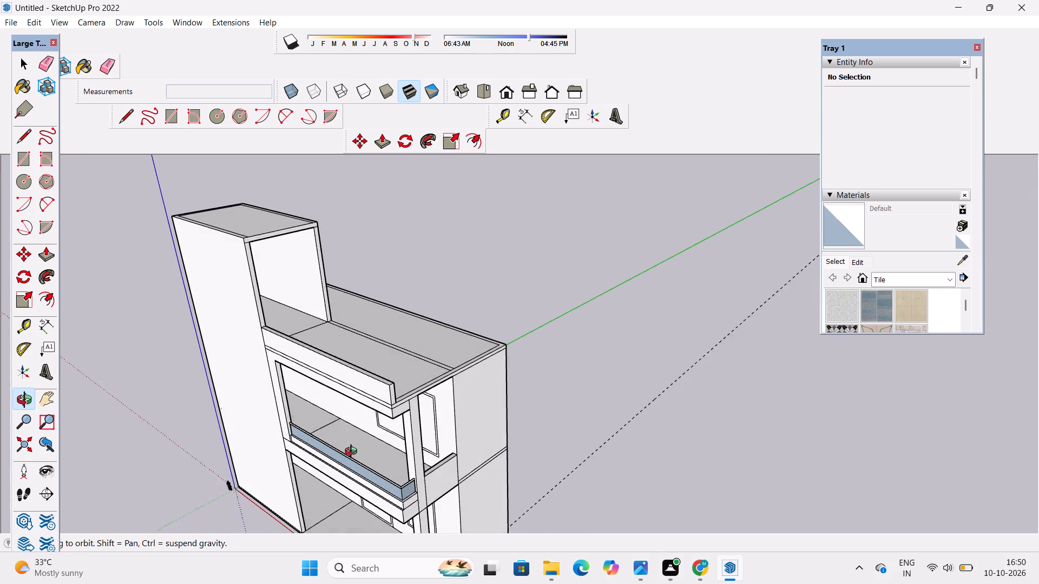
Push/Pull the roof's side and rear border strip up to the top of the front parapet.
drag(353, 453, 353, 453)
scroll(418, 397, up, 3)
shift+drag(419, 393, 413, 407)
key(p)
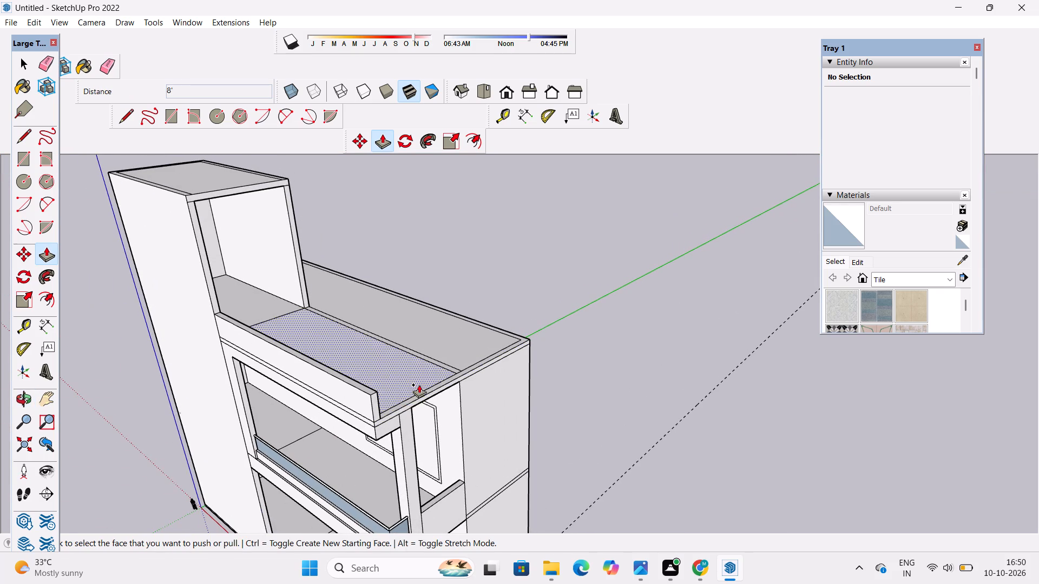
scroll(417, 398, up, 4)
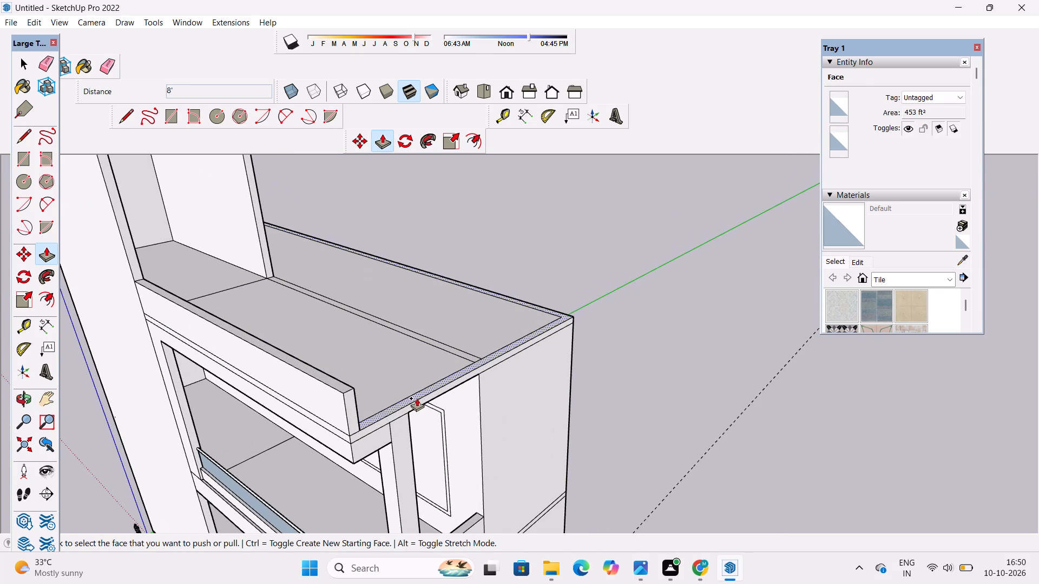
click(415, 401)
key(space)
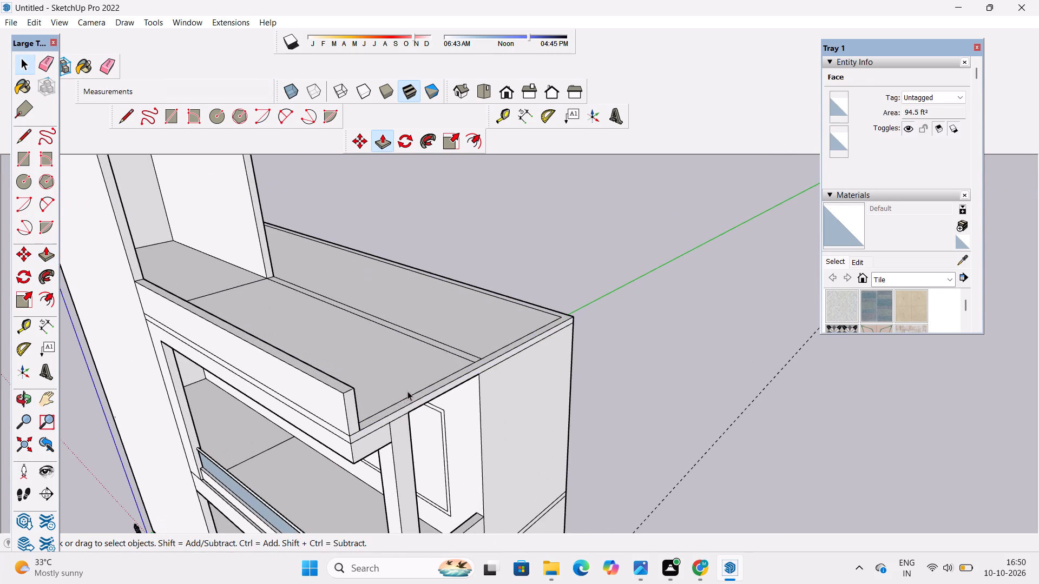
text(p)
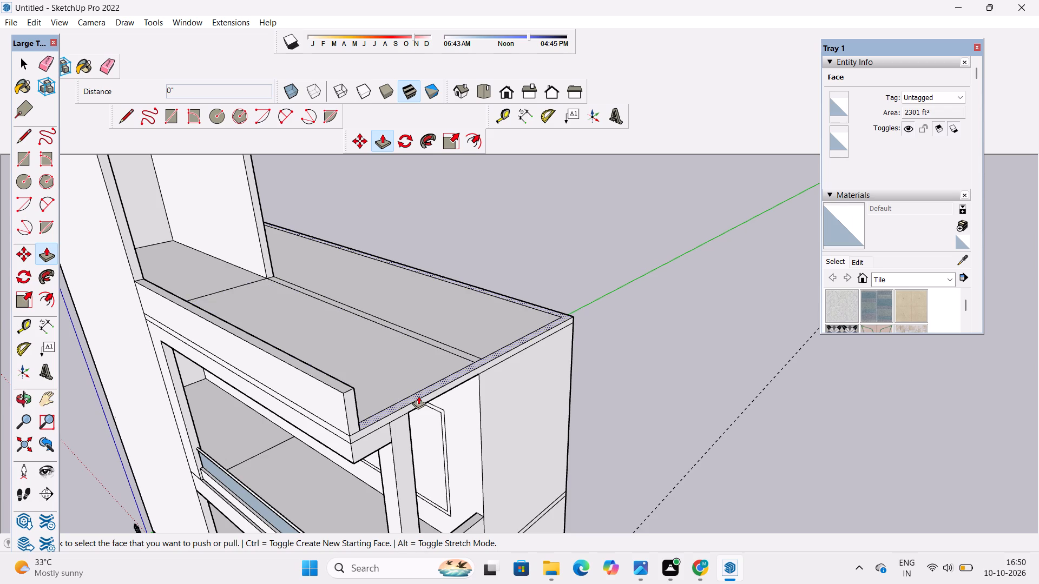
click(418, 396)
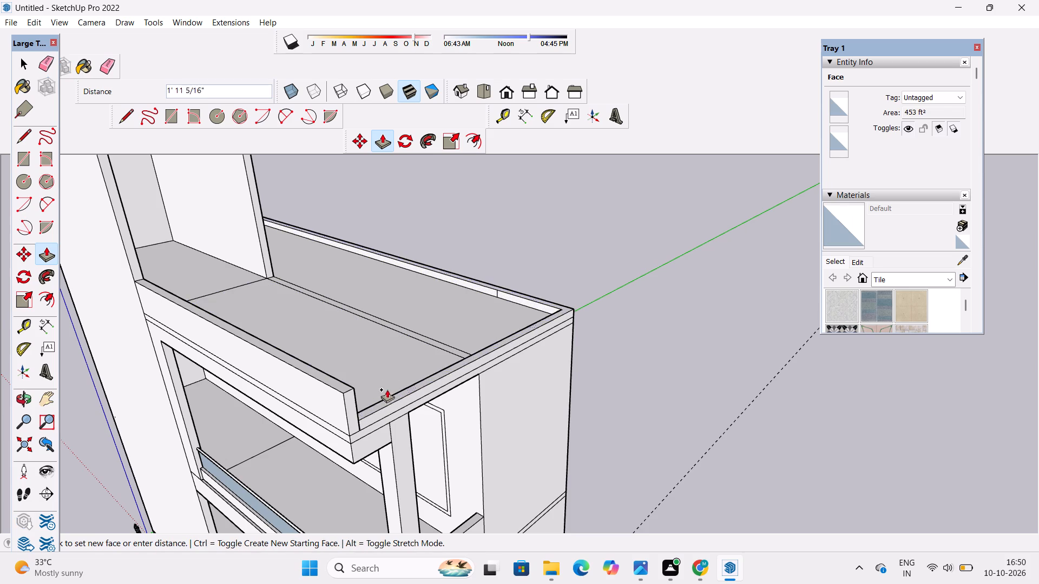
click(350, 390)
key(space)
text(o)
scroll(332, 388, down, 2)
drag(299, 401, 339, 411)
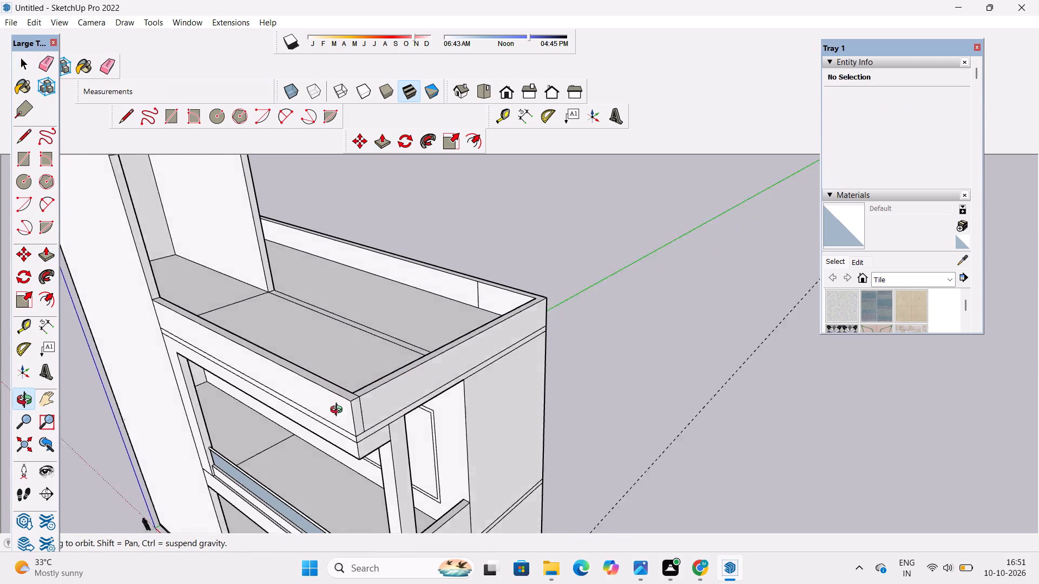
Examine the raised parapet and flat roof from the front, above and the front corner.
drag(339, 411, 398, 421)
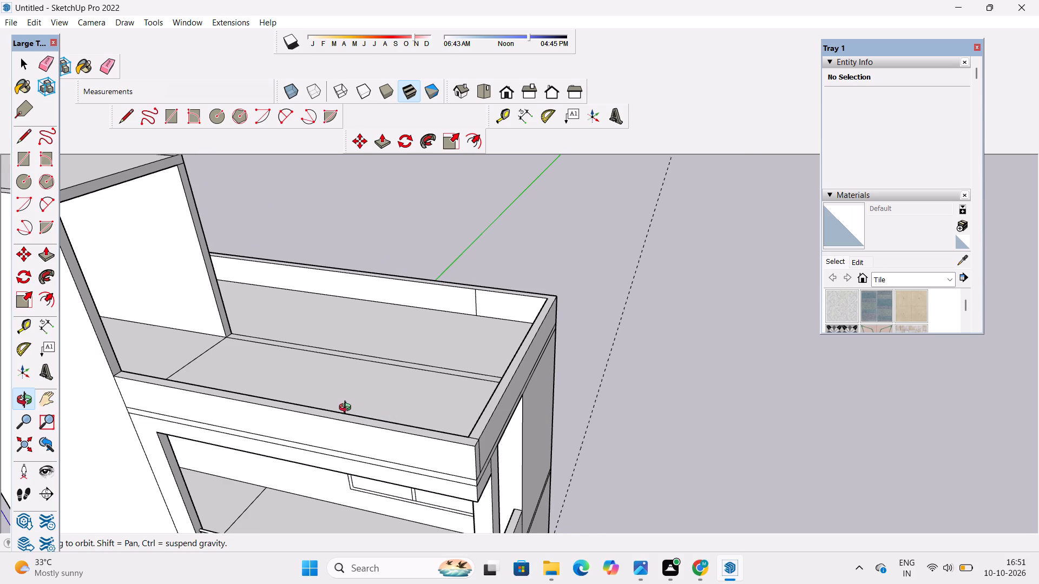
scroll(347, 409, up, 3)
shift+drag(338, 430, 343, 458)
drag(343, 460, 367, 376)
scroll(373, 362, down, 4)
drag(431, 430, 529, 379)
drag(529, 379, 477, 395)
scroll(231, 396, down, 4)
drag(231, 396, 231, 397)
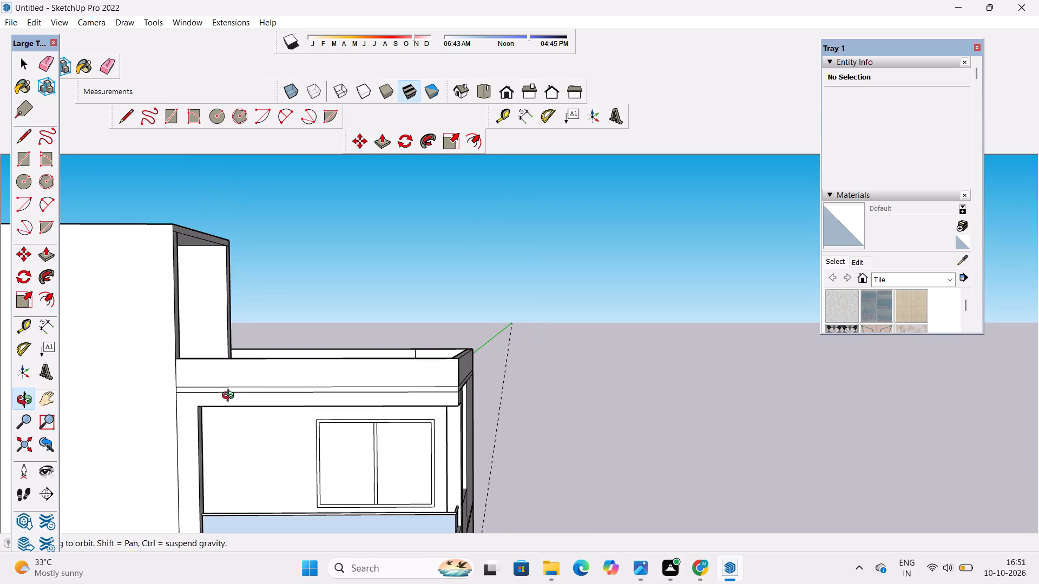
drag(231, 397, 228, 407)
scroll(228, 407, up, 1)
shift+drag(228, 407, 233, 406)
drag(233, 406, 309, 396)
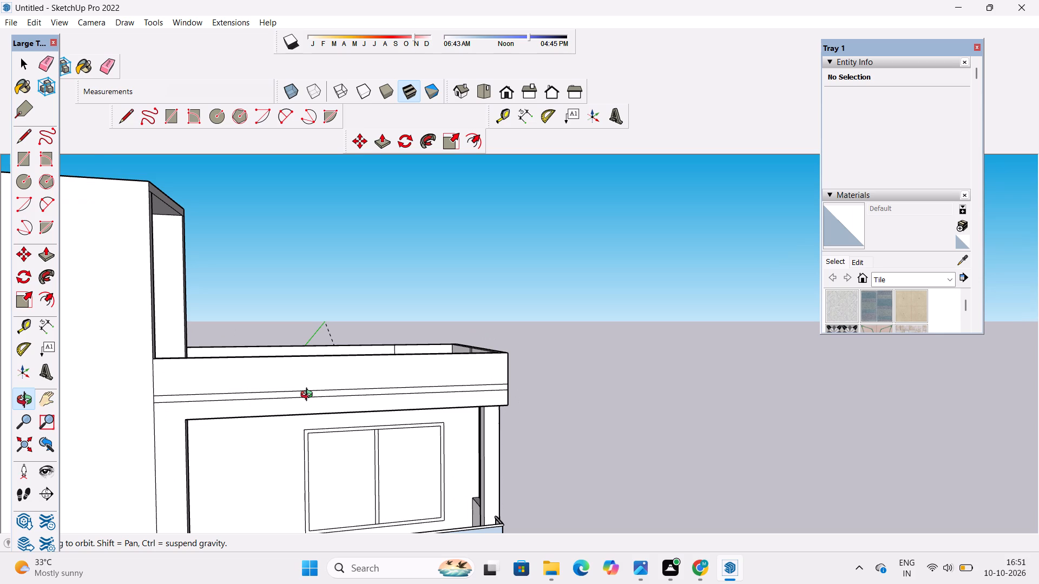
scroll(308, 393, down, 4)
drag(316, 389, 280, 452)
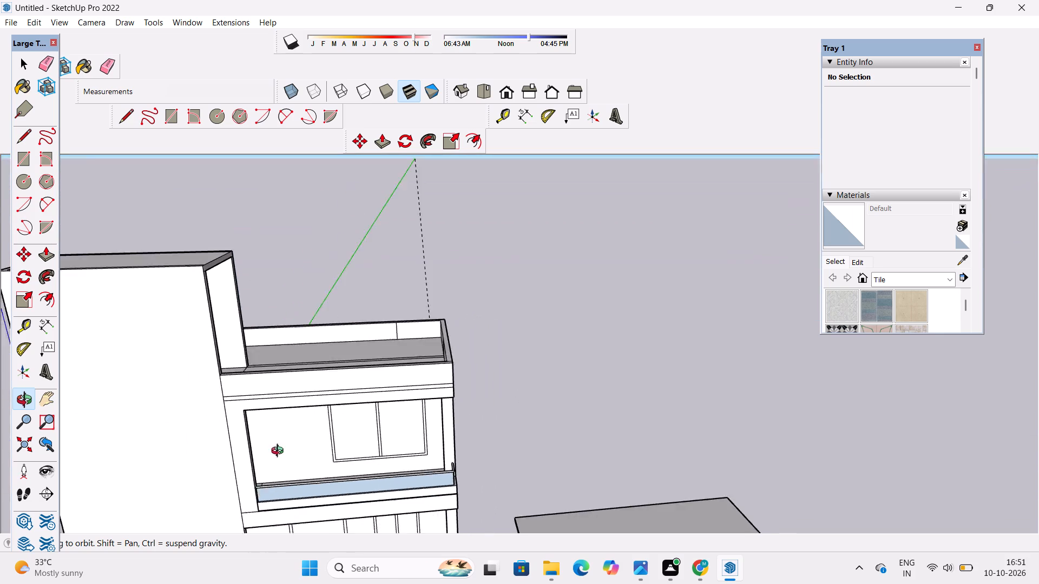
drag(280, 452, 239, 471)
scroll(298, 396, up, 2)
shift+drag(298, 396, 242, 440)
scroll(364, 396, up, 8)
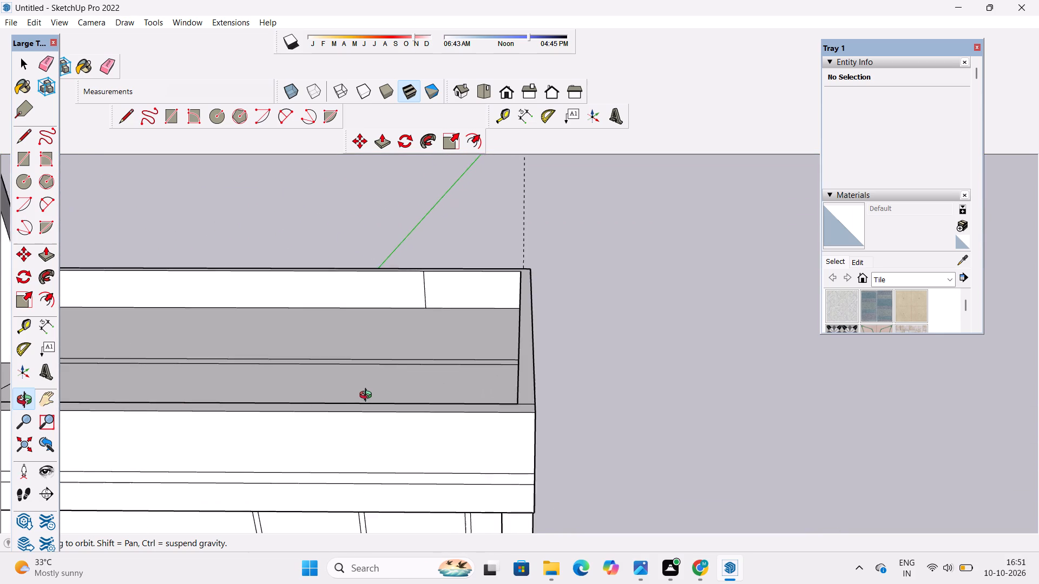
shift+drag(372, 396, 335, 411)
drag(347, 440, 357, 490)
drag(354, 487, 336, 441)
drag(336, 440, 308, 437)
scroll(311, 425, down, 5)
shift+drag(374, 406, 369, 410)
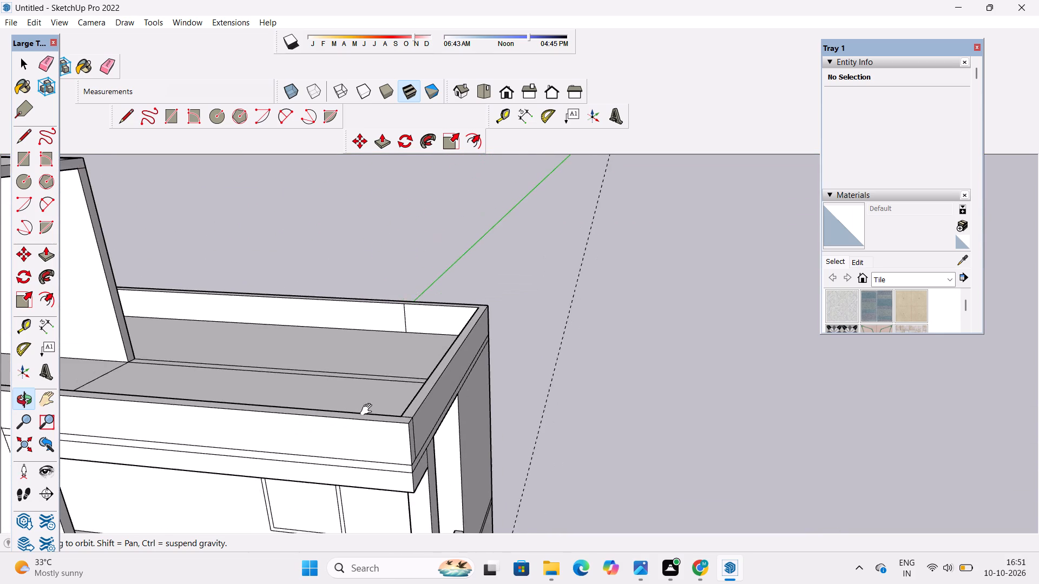
shift+drag(369, 410, 322, 428)
Erase the seam across the parapet's top face at the front corner.
scroll(320, 429, up, 1)
key(e)
scroll(321, 447, up, 7)
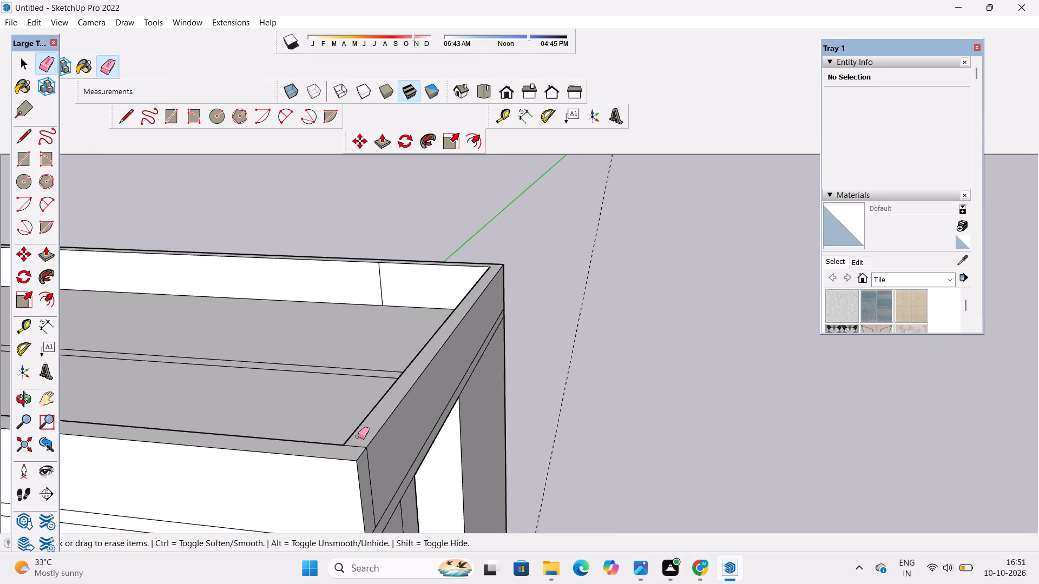
drag(359, 440, 360, 447)
scroll(382, 419, down, 1)
Push/Pull the parapet's continuous top face down 2' to lower the whole parapet.
key(space)
text(p)
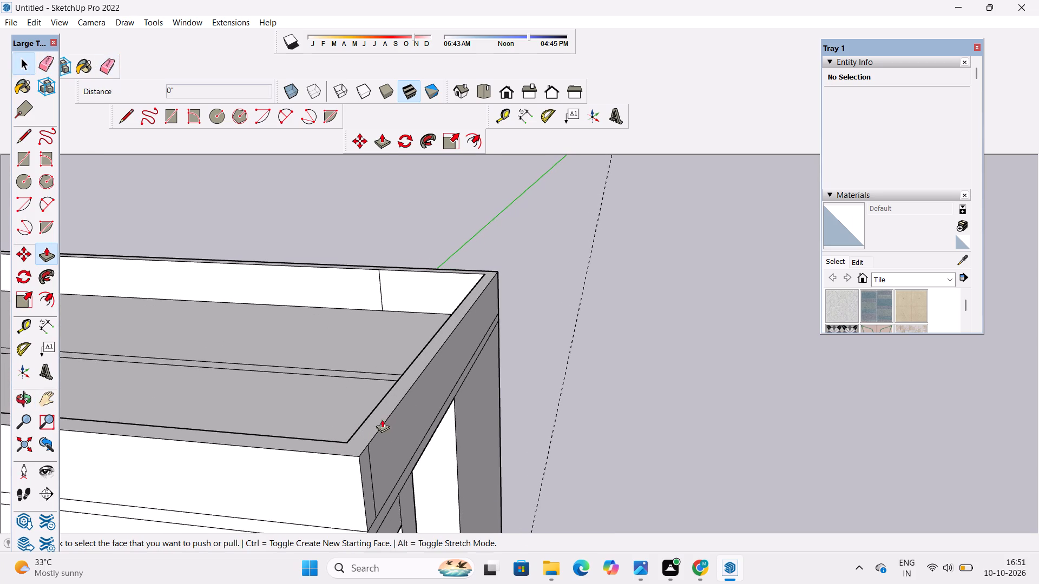
scroll(398, 399, down, 4)
click(374, 418)
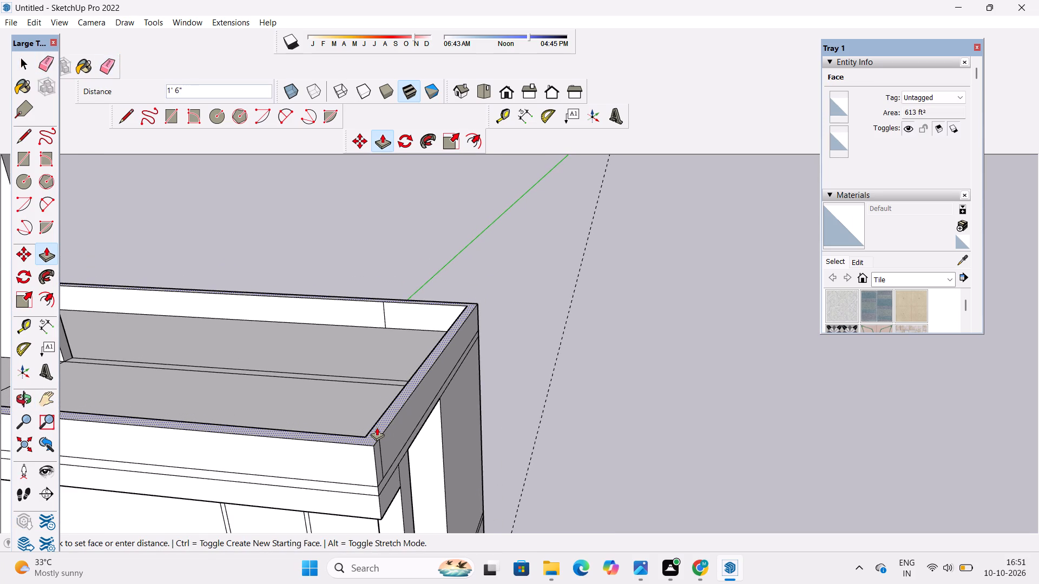
text(2')
key(Return)
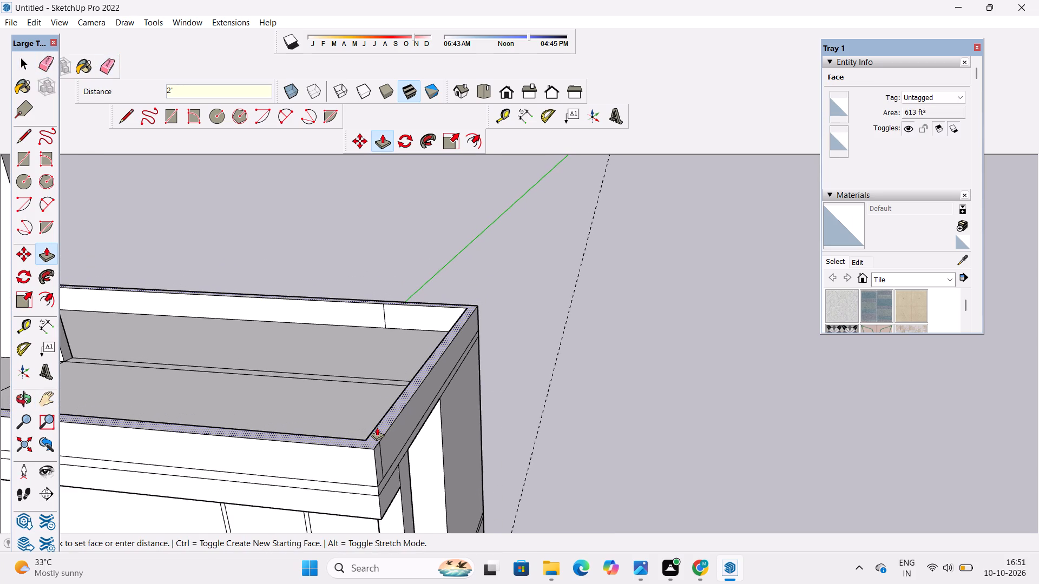
Erase the vertical seam on the parapet's outer side face near the front corner.
key(o)
scroll(379, 416, down, 4)
drag(448, 463, 352, 474)
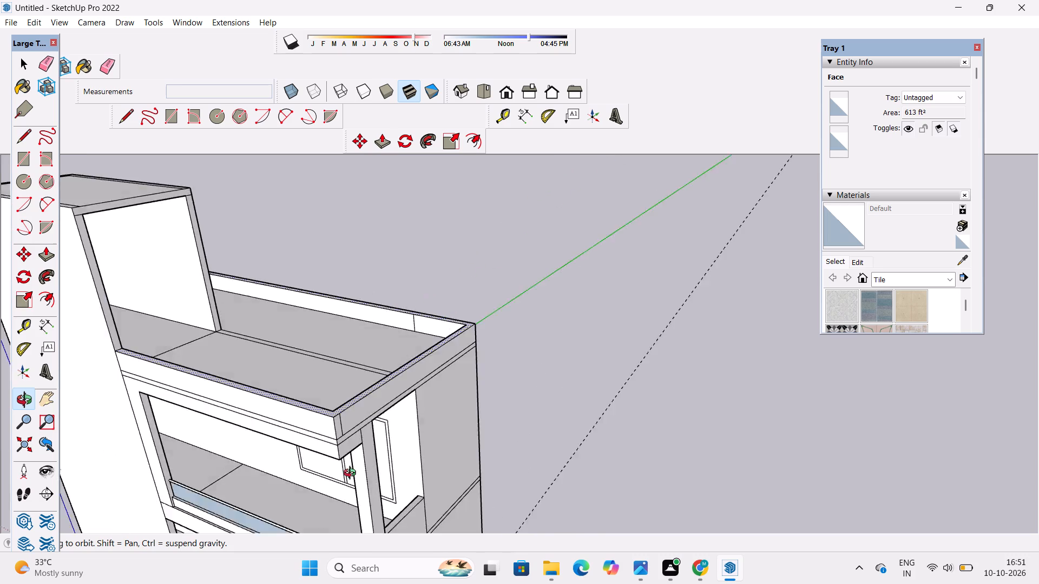
drag(352, 474, 290, 475)
scroll(299, 441, up, 5)
shift+drag(300, 440, 332, 509)
scroll(385, 462, up, 5)
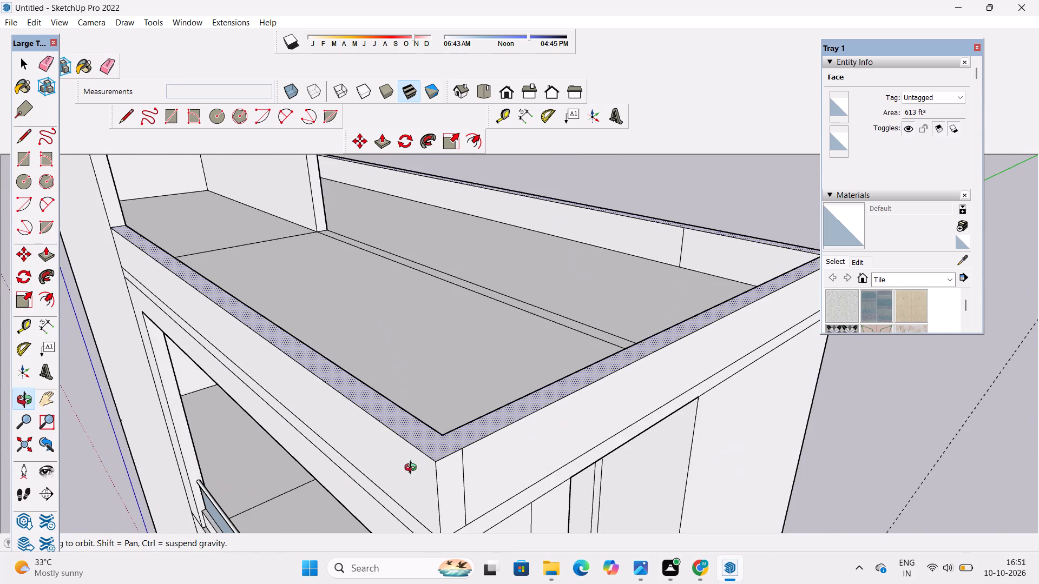
drag(436, 473, 346, 479)
shift+drag(385, 470, 366, 474)
drag(365, 475, 393, 470)
key(e)
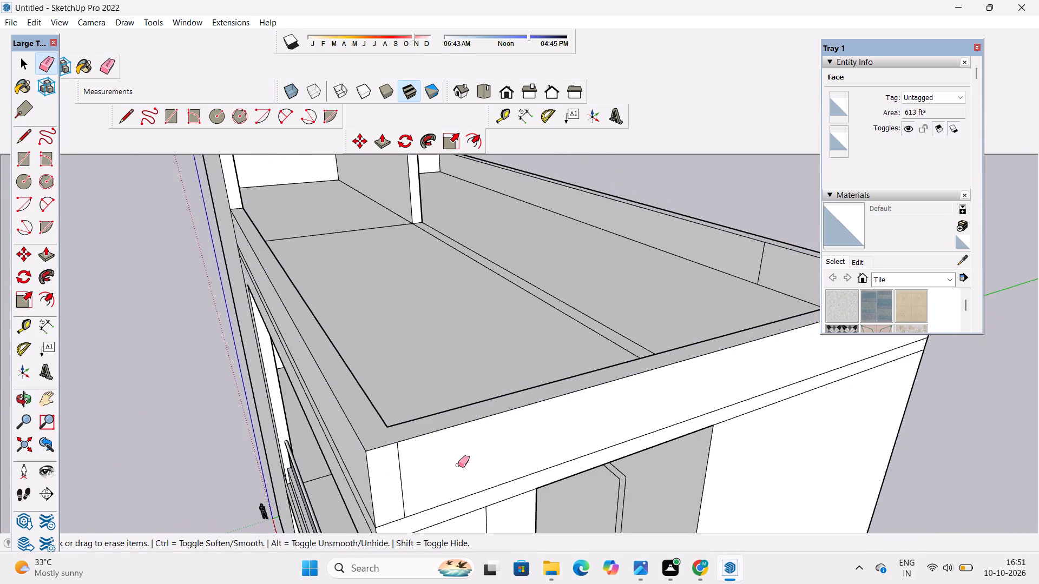
drag(452, 460, 393, 475)
Erase the vertical seams on the parapet's inner faces and the two parallel lines across the flat roof.
key(o)
scroll(401, 450, down, 5)
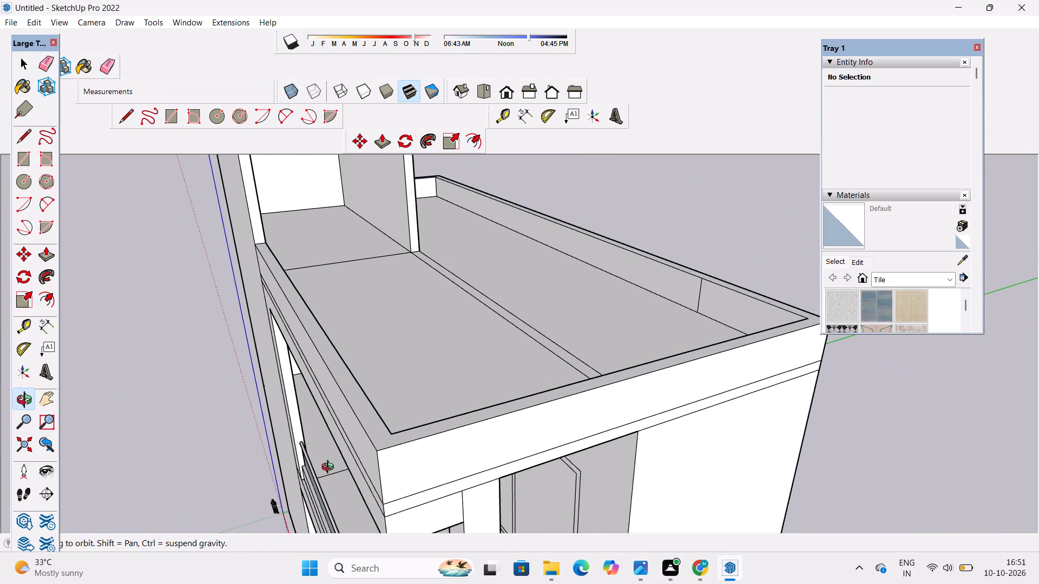
drag(330, 468, 526, 444)
scroll(526, 444, down, 4)
shift+drag(530, 429, 415, 464)
drag(415, 464, 363, 565)
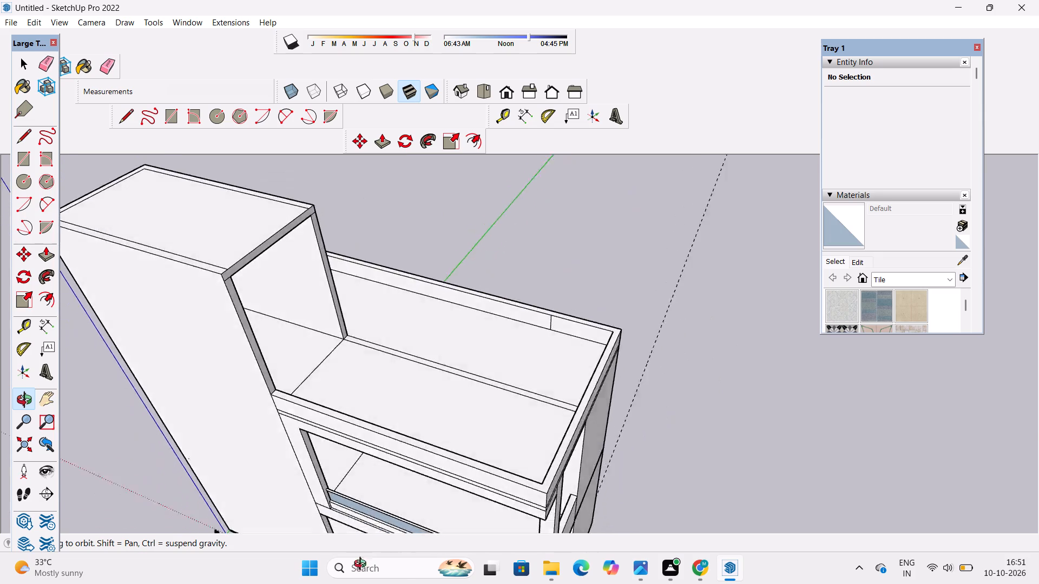
drag(363, 565, 201, 515)
scroll(496, 400, up, 3)
shift+drag(512, 375, 182, 475)
drag(182, 475, 402, 463)
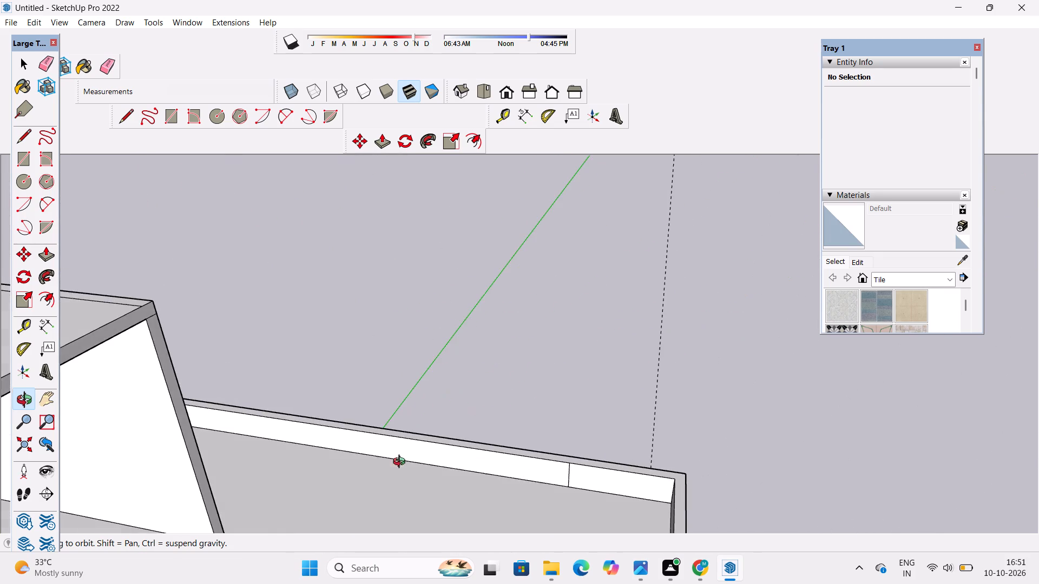
drag(402, 463, 399, 464)
scroll(425, 450, up, 1)
shift+drag(425, 450, 169, 364)
drag(195, 386, 416, 372)
shift+drag(422, 416, 441, 310)
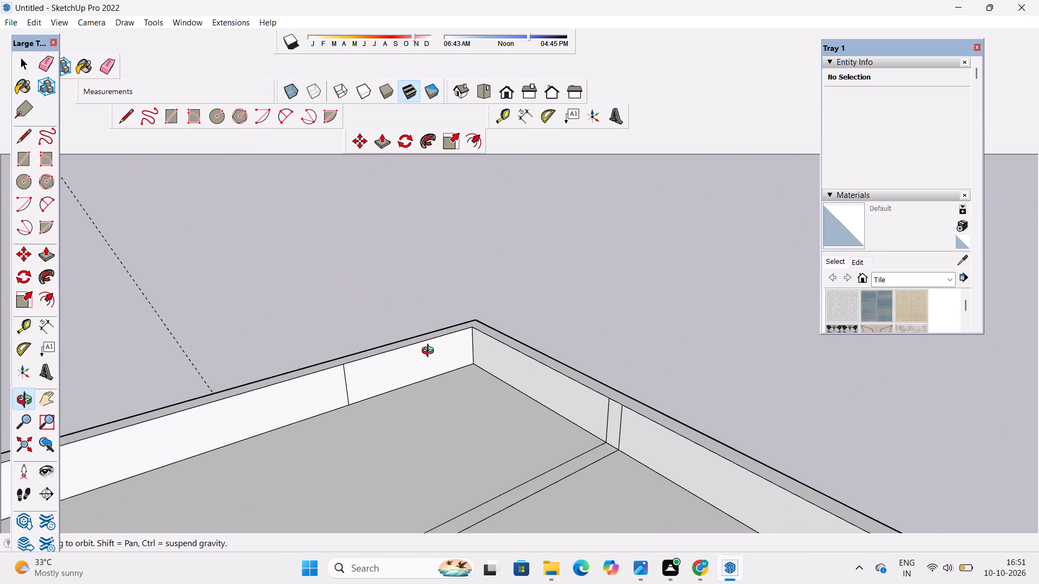
scroll(430, 352, up, 3)
shift+drag(430, 352, 444, 306)
shift+scroll(431, 320, down, 3)
shift+drag(419, 329, 359, 362)
drag(336, 374, 354, 348)
key(e)
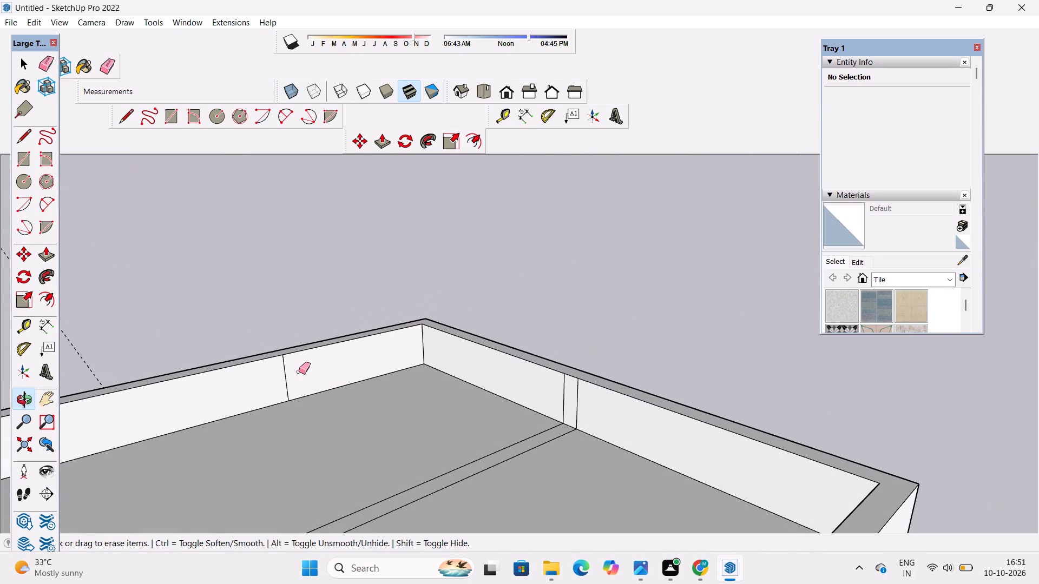
drag(297, 371, 284, 380)
drag(595, 399, 563, 389)
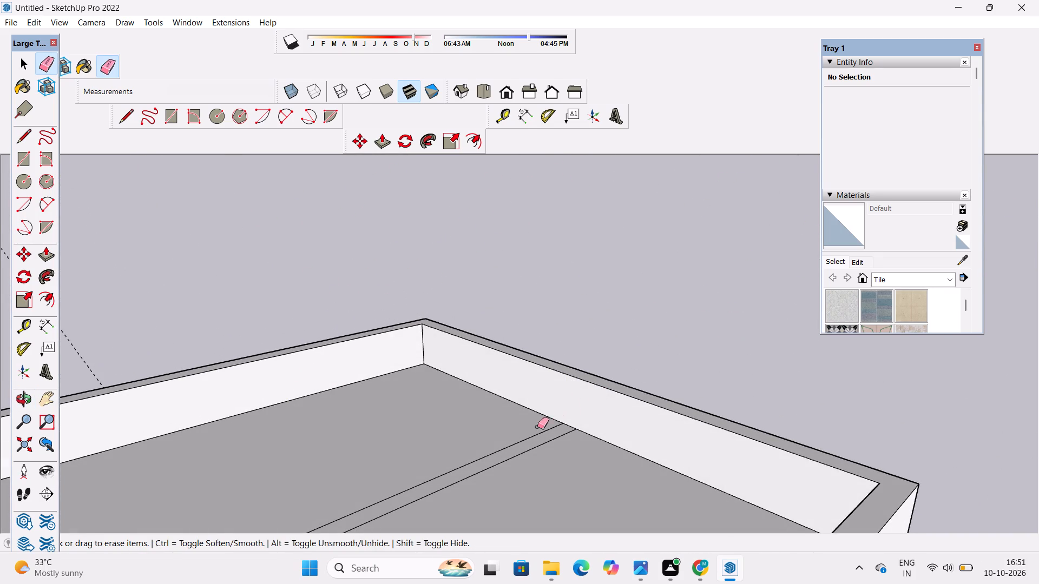
drag(536, 427, 539, 447)
Examine the cleaned roof and the lines along the front fascia from above and at eye level.
key(o)
scroll(516, 371, down, 6)
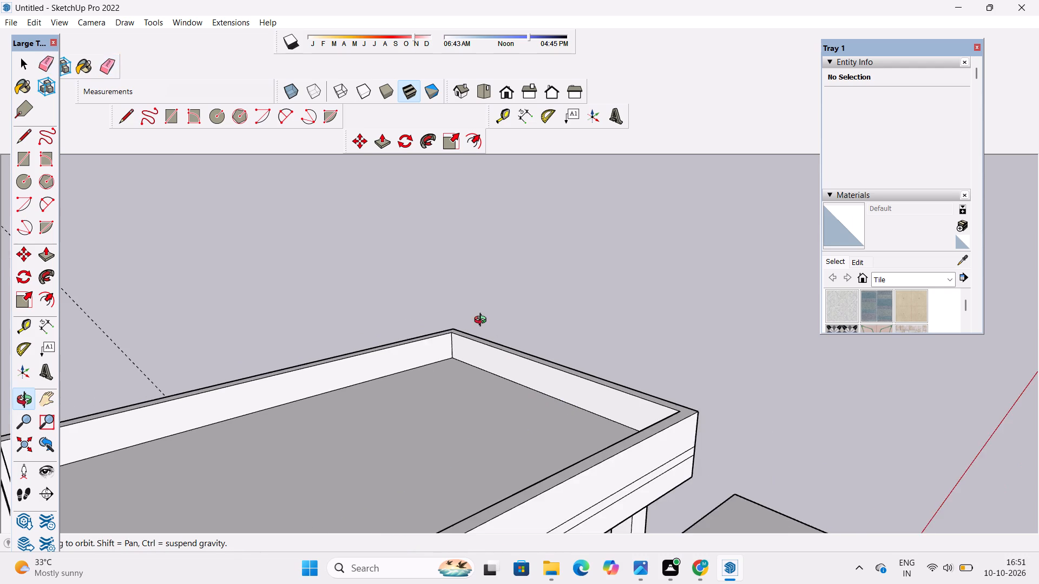
scroll(483, 321, down, 4)
drag(626, 388, 429, 406)
scroll(417, 402, up, 1)
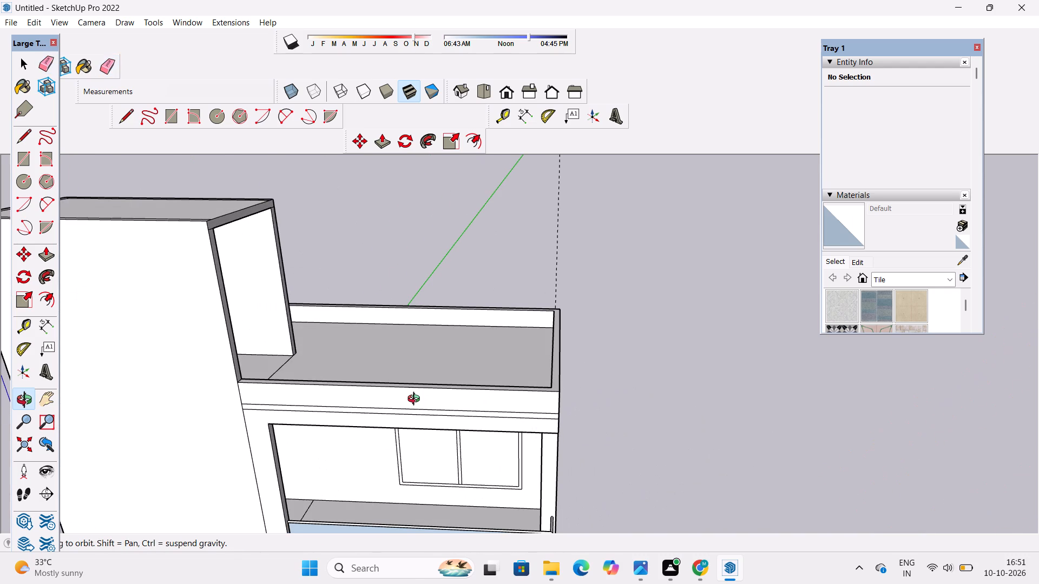
scroll(415, 400, down, 2)
drag(438, 384, 451, 407)
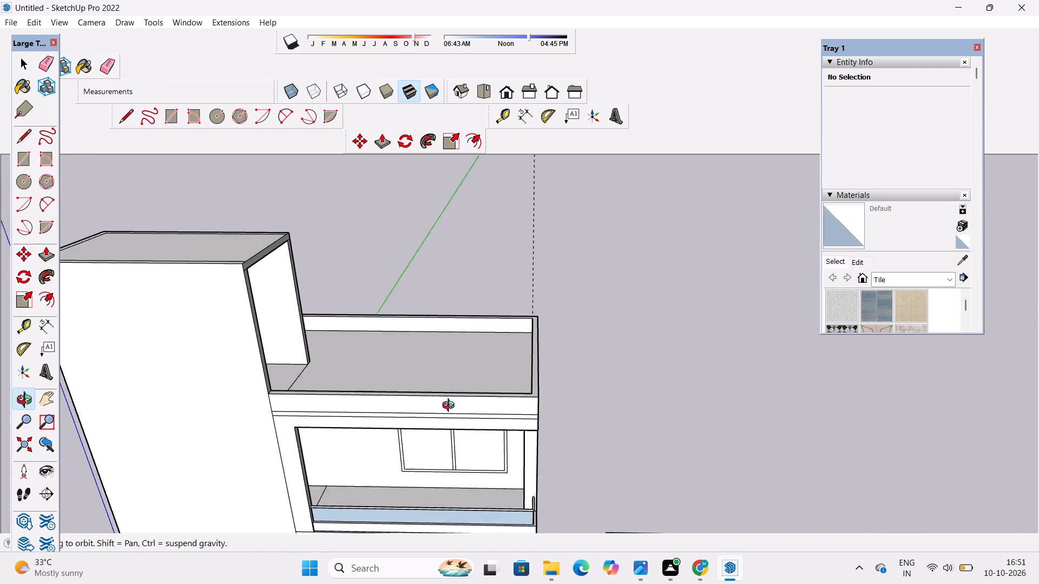
drag(451, 407, 402, 453)
drag(426, 421, 458, 455)
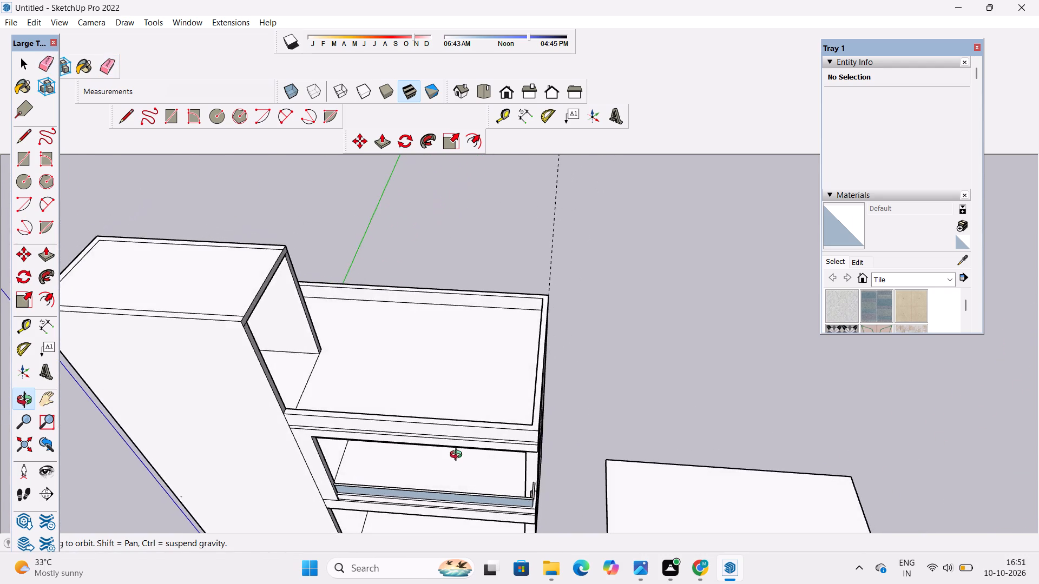
scroll(458, 452, up, 3)
drag(462, 449, 469, 397)
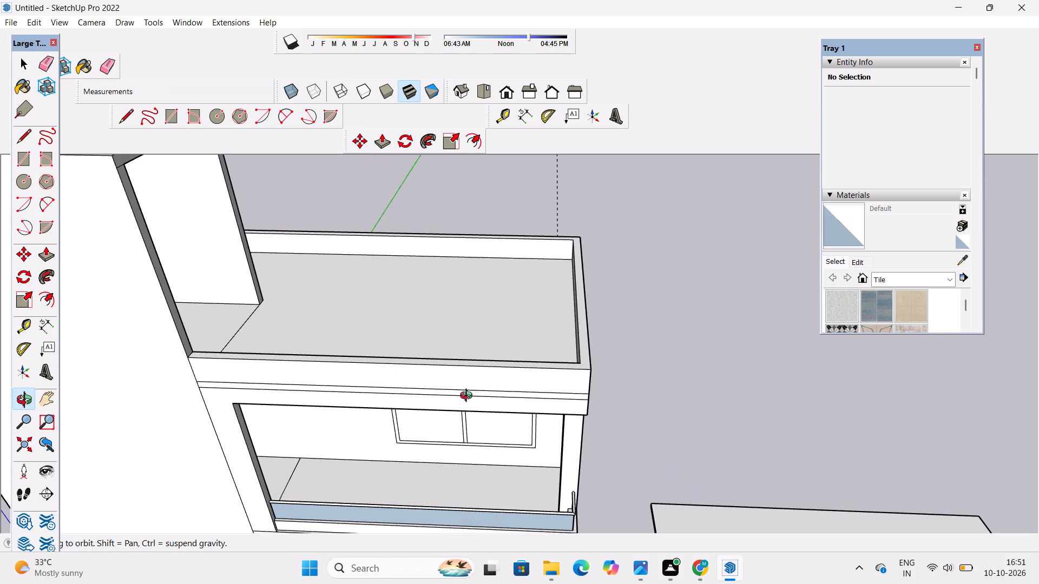
shift+drag(469, 397, 475, 427)
drag(474, 440, 472, 383)
scroll(472, 377, down, 1)
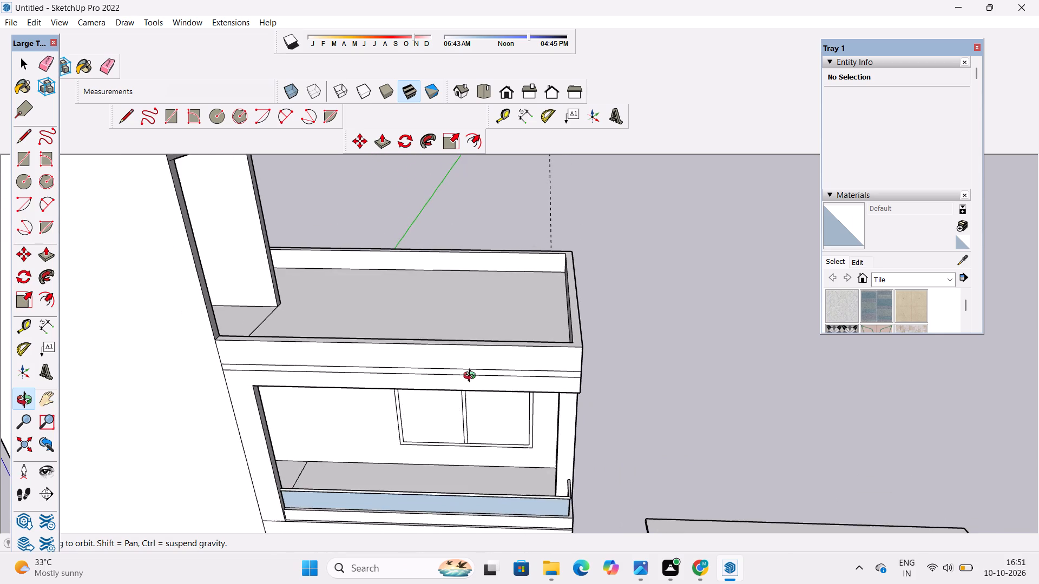
shift+drag(472, 377, 477, 404)
drag(475, 435, 474, 356)
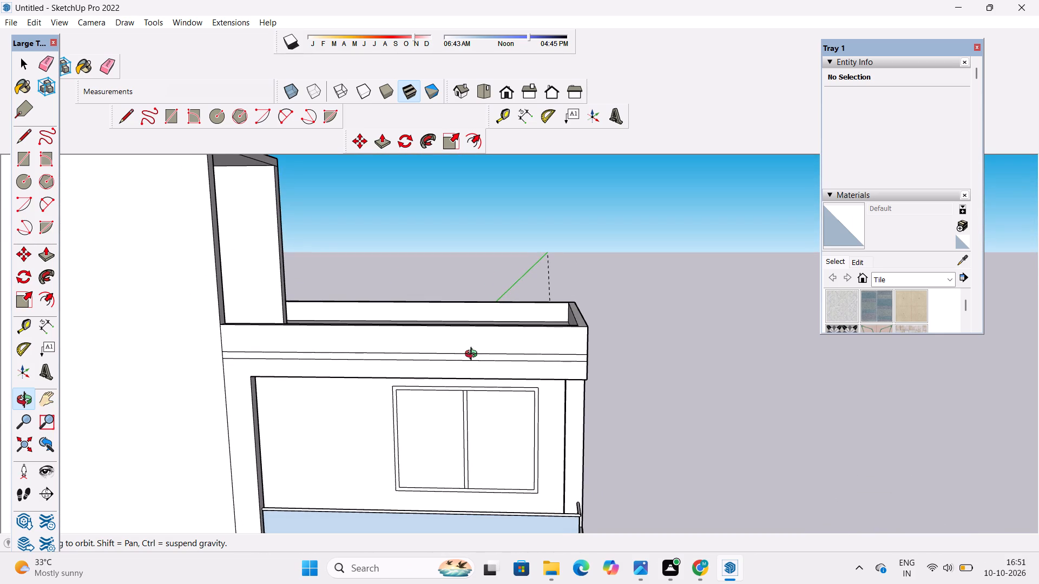
shift+drag(474, 355, 474, 374)
shift+drag(472, 383, 472, 371)
shift+drag(464, 394, 470, 428)
drag(470, 427, 470, 396)
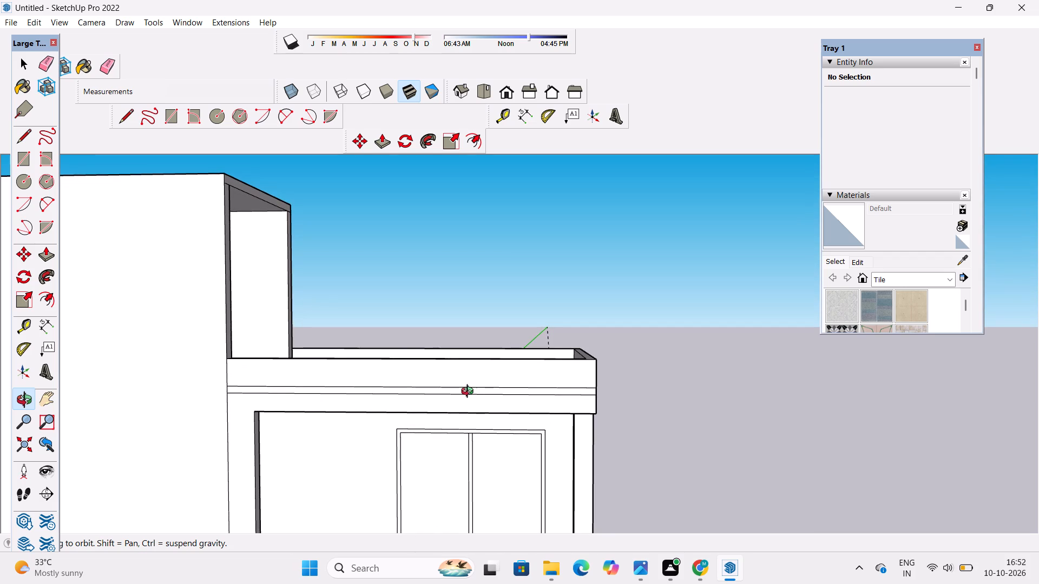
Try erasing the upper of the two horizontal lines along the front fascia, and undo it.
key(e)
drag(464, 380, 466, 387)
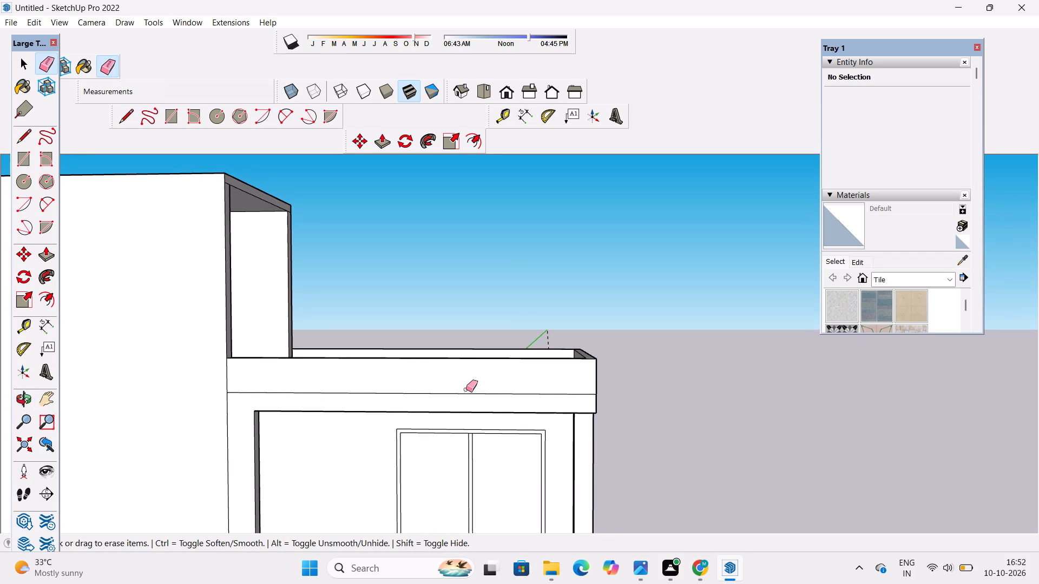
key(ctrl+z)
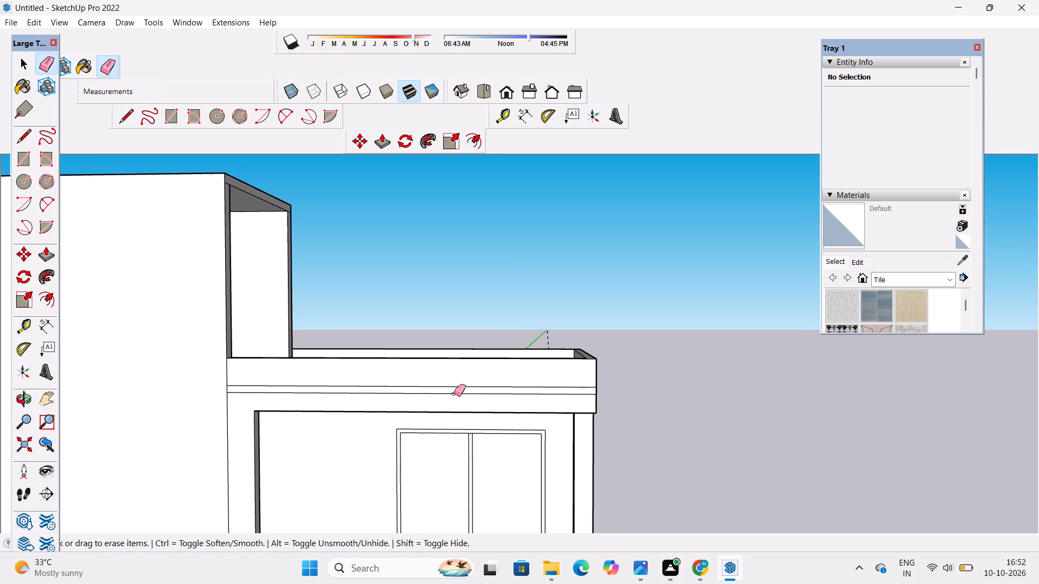
Erase the lower of the two horizontal lines along the front fascia below the parapet.
click(454, 394)
key(space)
Push/Pull the front frame face below the parapet, including the upright beside the tower, outward 2'.
key(o)
drag(600, 402, 562, 409)
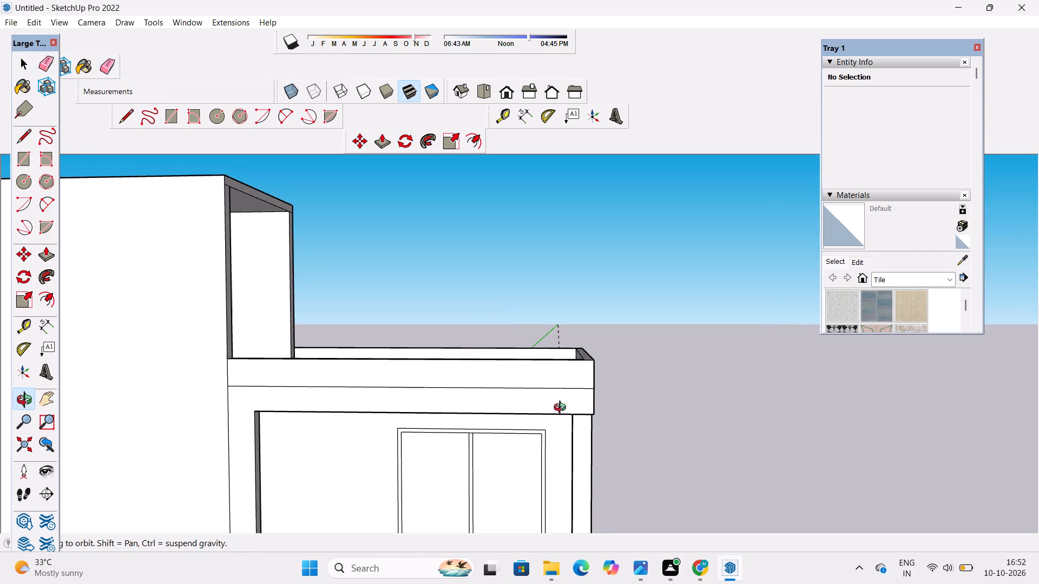
drag(562, 409, 515, 415)
scroll(500, 414, down, 4)
drag(431, 440, 438, 421)
scroll(491, 381, up, 3)
drag(492, 382, 494, 406)
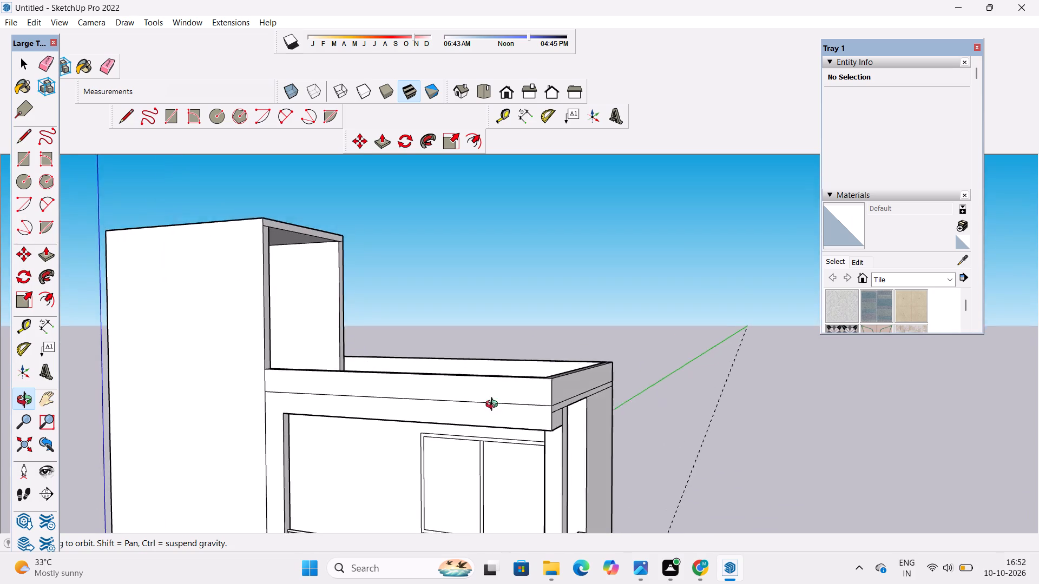
drag(494, 406, 519, 473)
drag(517, 473, 516, 417)
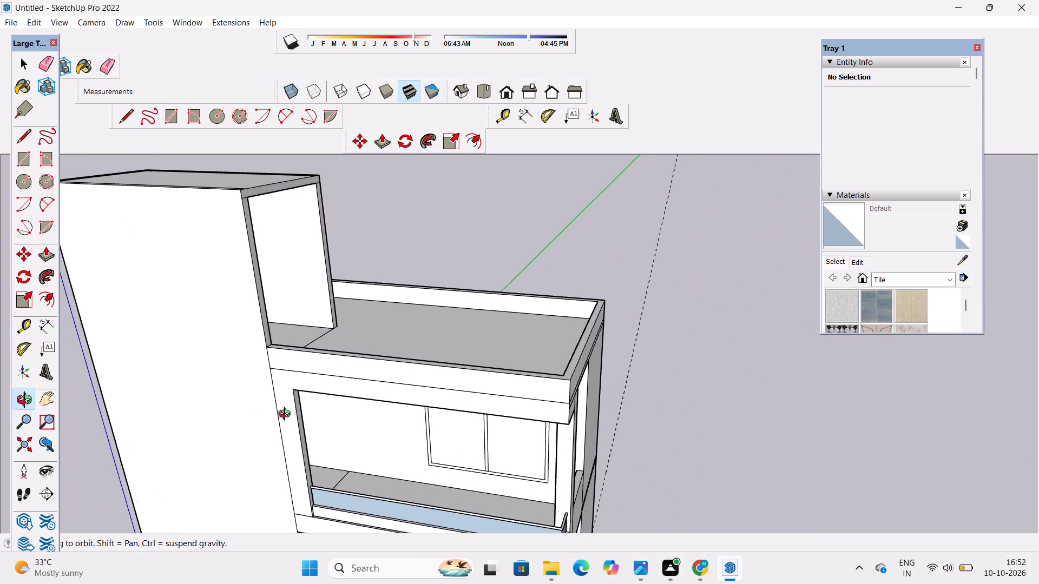
drag(259, 421, 520, 415)
drag(532, 410, 486, 331)
shift+scroll(481, 318, down, 4)
shift+drag(496, 377, 477, 365)
scroll(471, 352, up, 2)
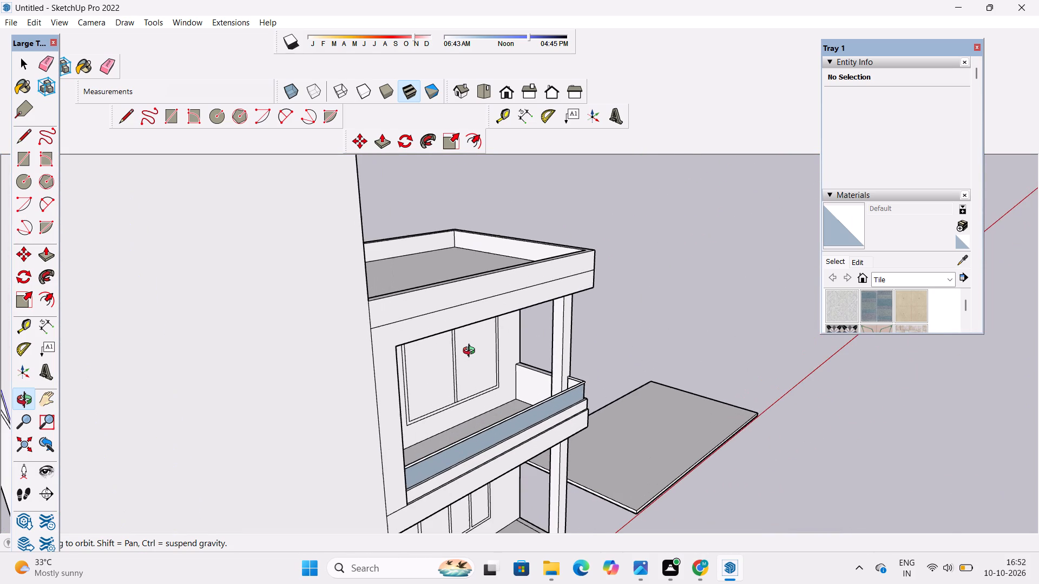
shift+drag(456, 350, 449, 353)
key(p)
click(448, 324)
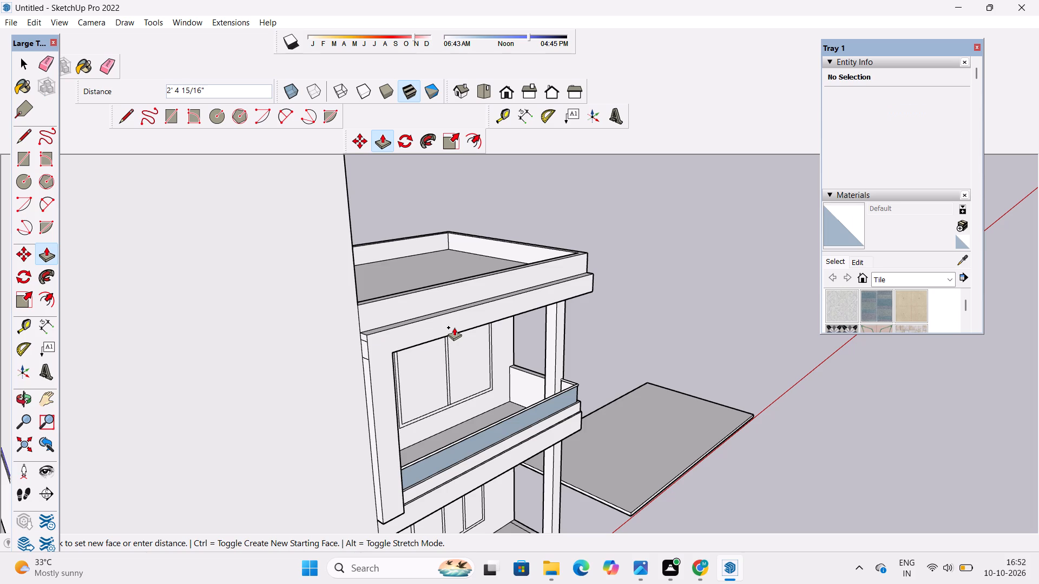
text(2')
key(Return)
scroll(454, 327, down, 5)
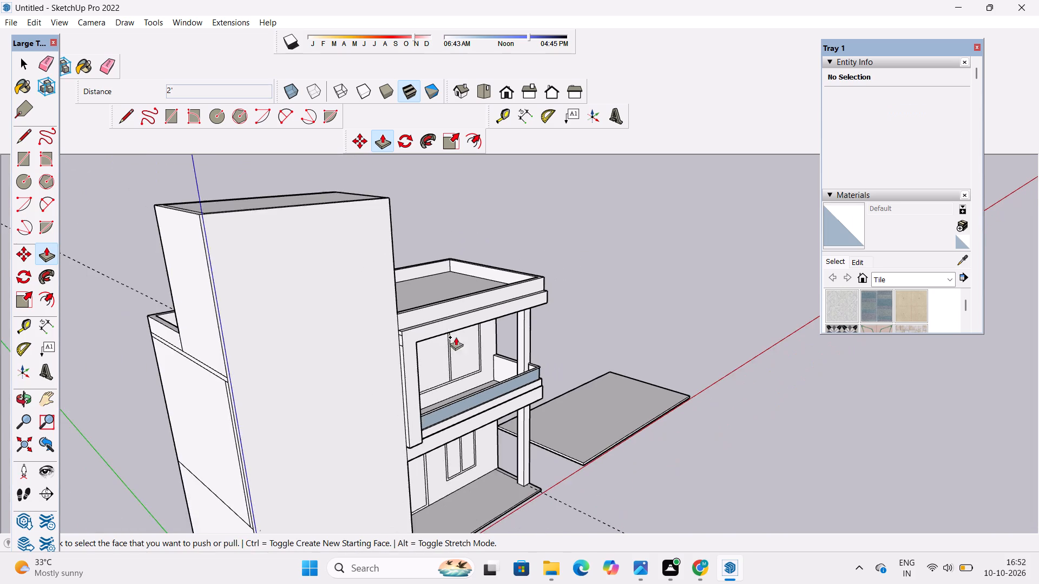
Push/Pull the front band of the balcony slab outward, flush with the projecting upright beside the tower.
scroll(469, 445, up, 11)
click(328, 469)
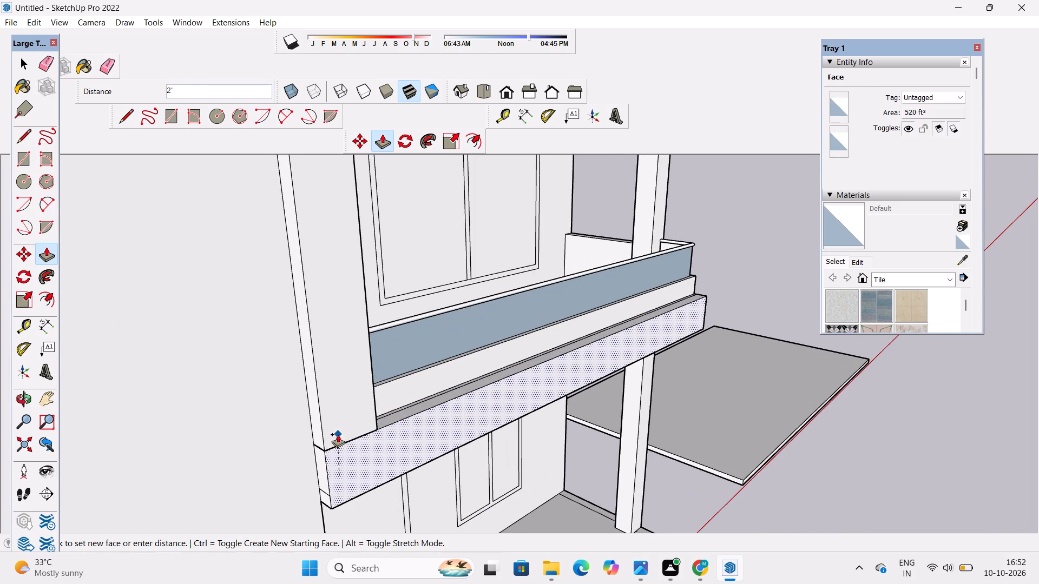
click(338, 434)
Examine the projecting slab band and upper frame from the front, the open side and a low angle.
key(space)
text(o)
scroll(312, 413, down, 6)
drag(598, 434, 476, 400)
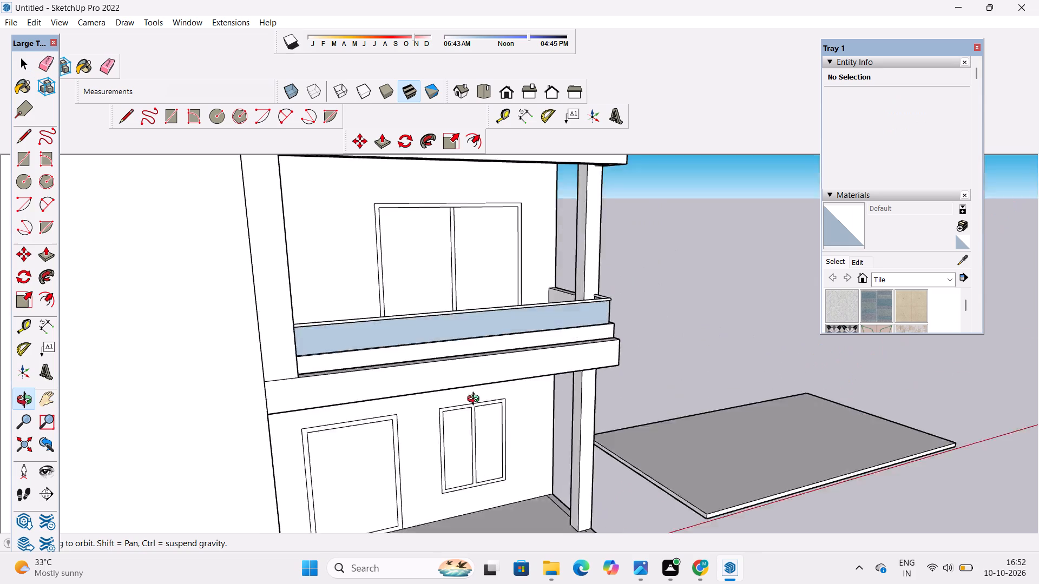
drag(476, 400, 101, 394)
scroll(512, 342, up, 3)
drag(514, 342, 537, 389)
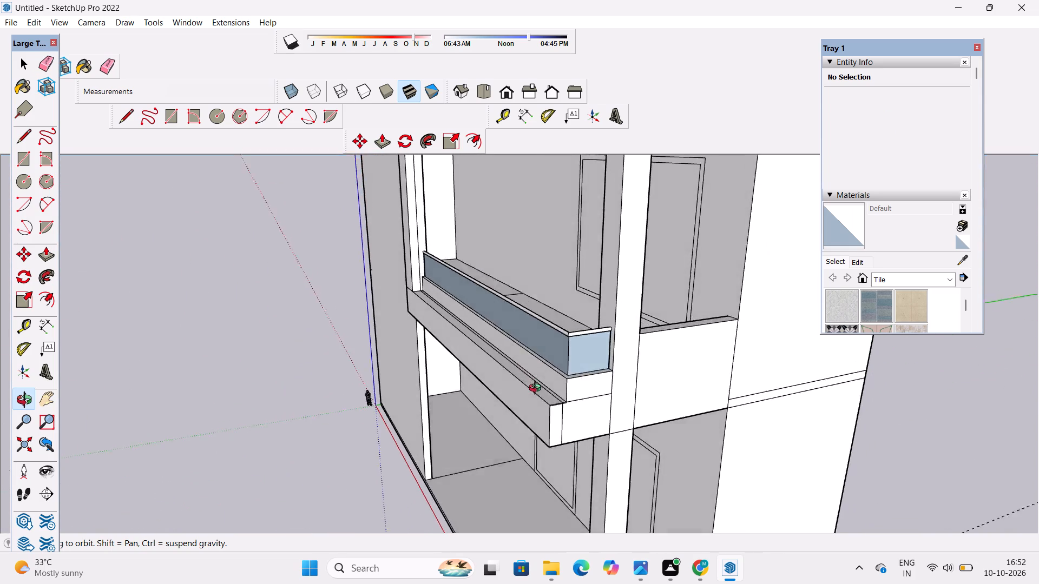
drag(537, 389, 564, 432)
scroll(580, 437, down, 6)
drag(601, 454, 613, 282)
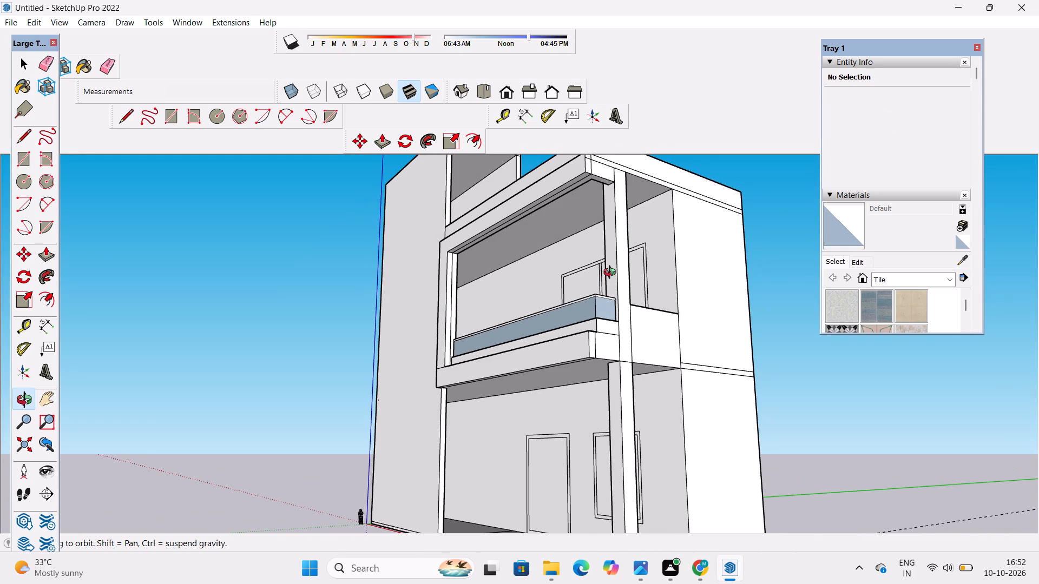
scroll(547, 327, down, 3)
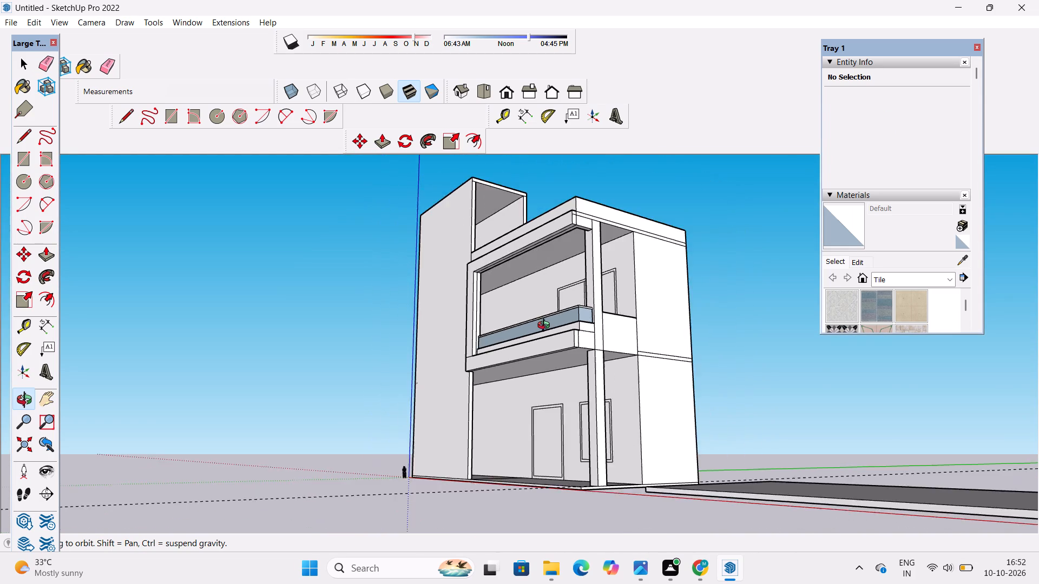
scroll(546, 327, down, 5)
scroll(574, 276, up, 10)
Erase the vertical seam line on the end face of the upper frame beam below the parapet.
drag(554, 330, 521, 384)
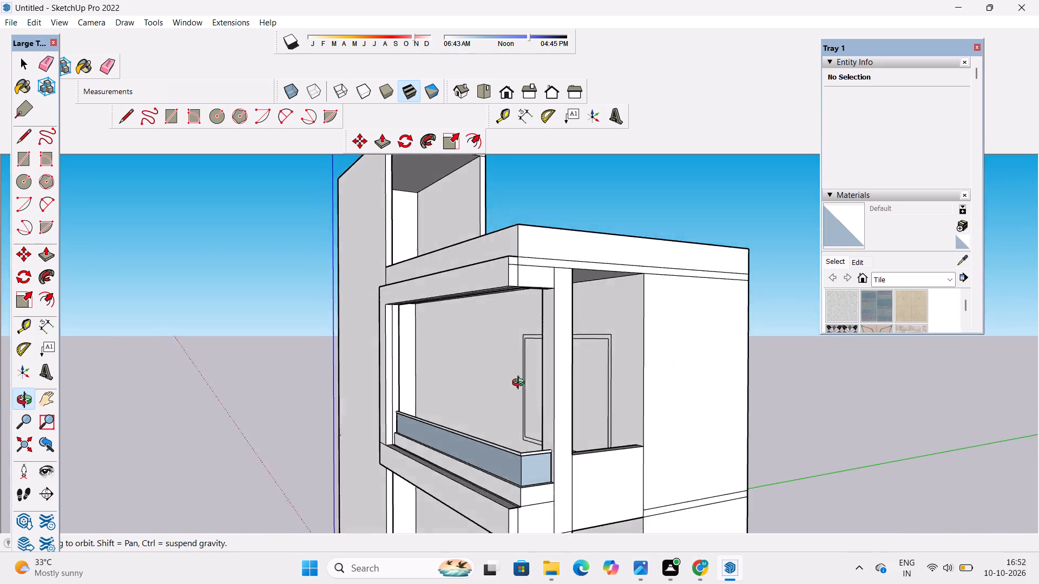
drag(521, 384, 446, 408)
scroll(447, 324, up, 6)
scroll(447, 324, down, 4)
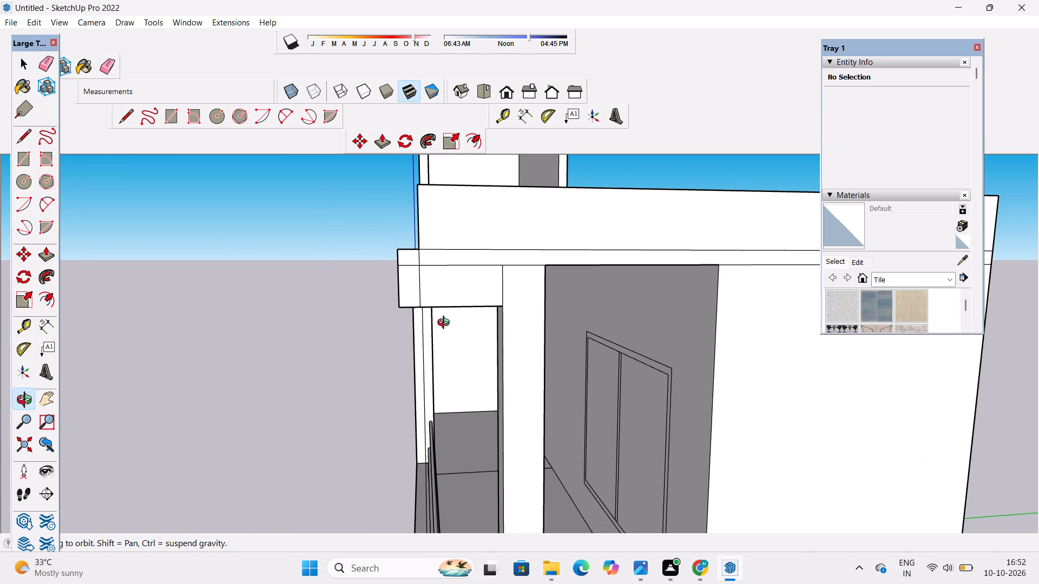
click(111, 71)
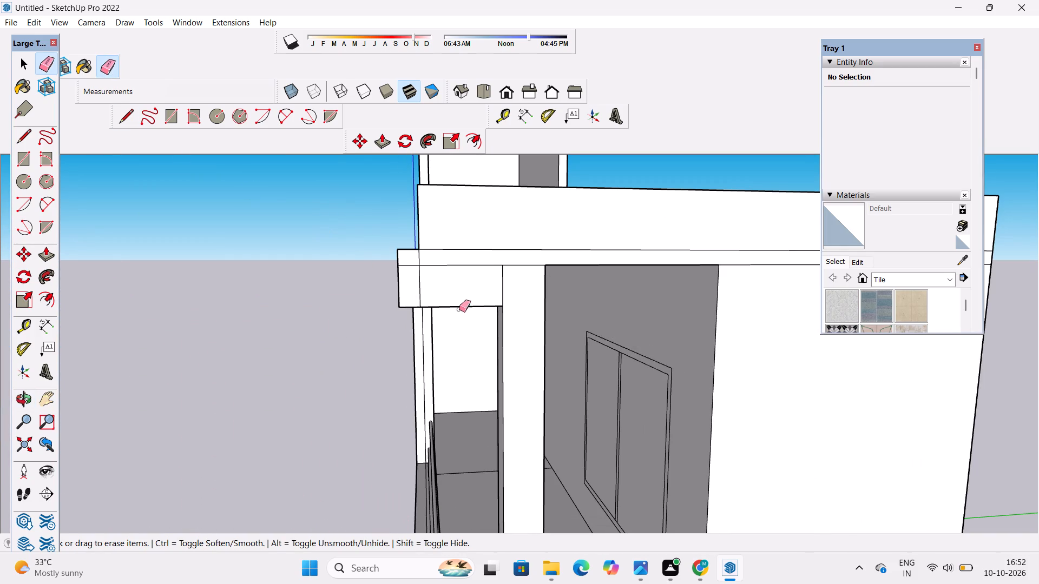
click(419, 280)
drag(415, 260, 415, 271)
Erase the seam lines along the underside of the upper frame beam and the inner face of its upright.
click(22, 405)
drag(307, 341, 355, 264)
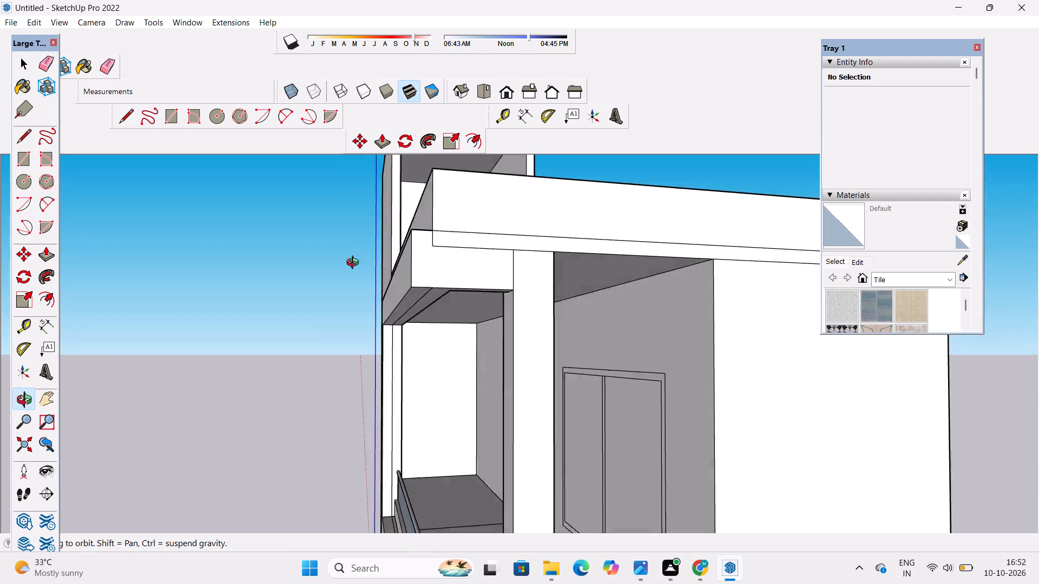
drag(355, 264, 492, 130)
drag(541, 227, 561, 256)
scroll(498, 261, down, 5)
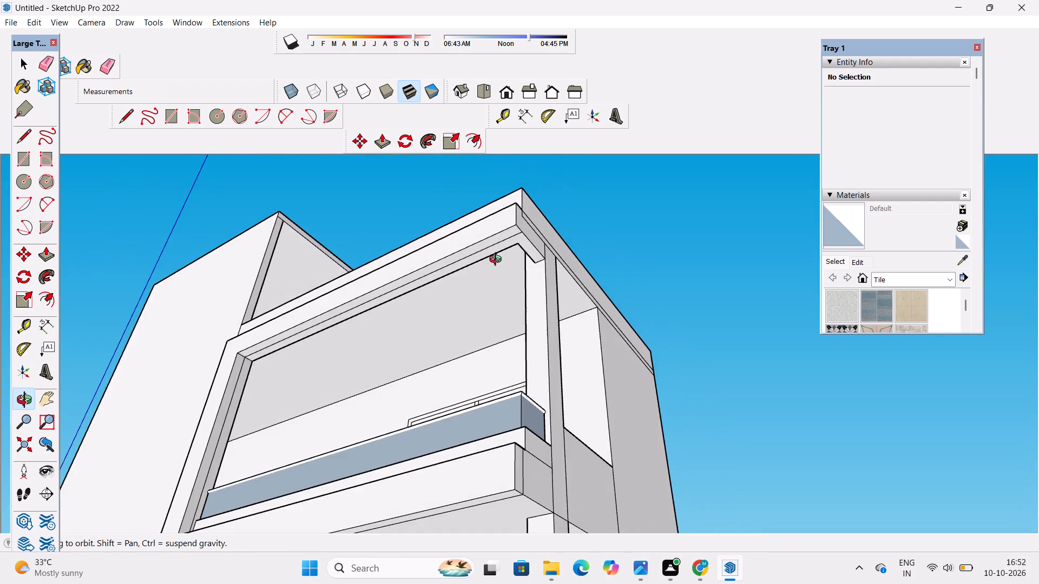
drag(496, 264, 500, 307)
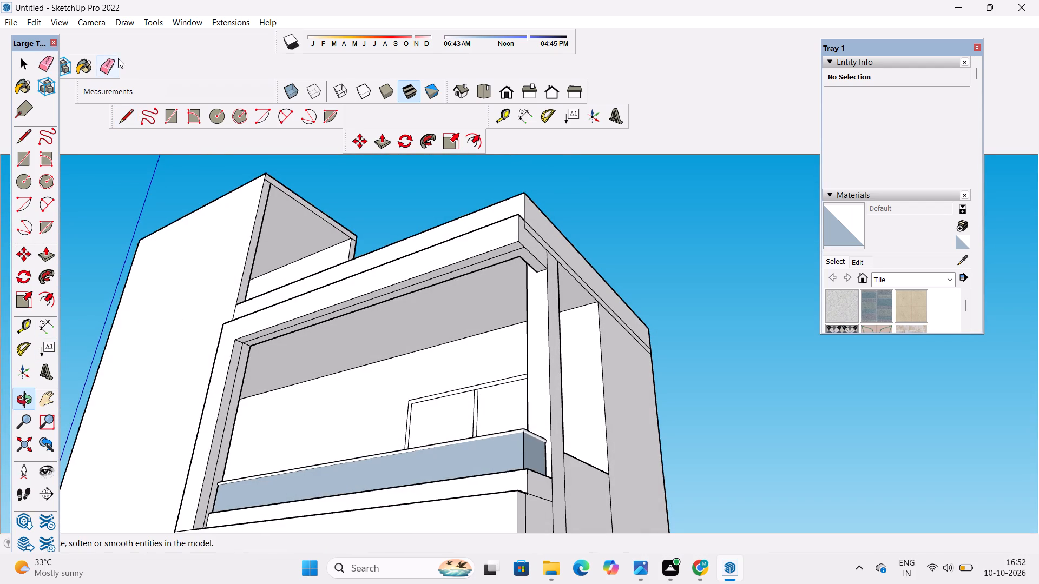
click(104, 68)
scroll(440, 325, up, 4)
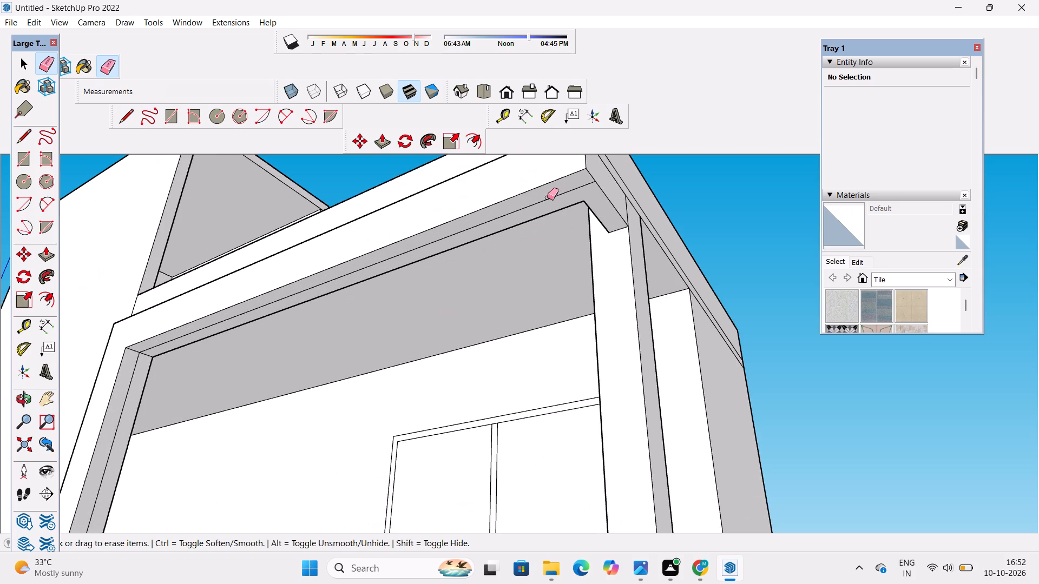
click(550, 194)
click(553, 195)
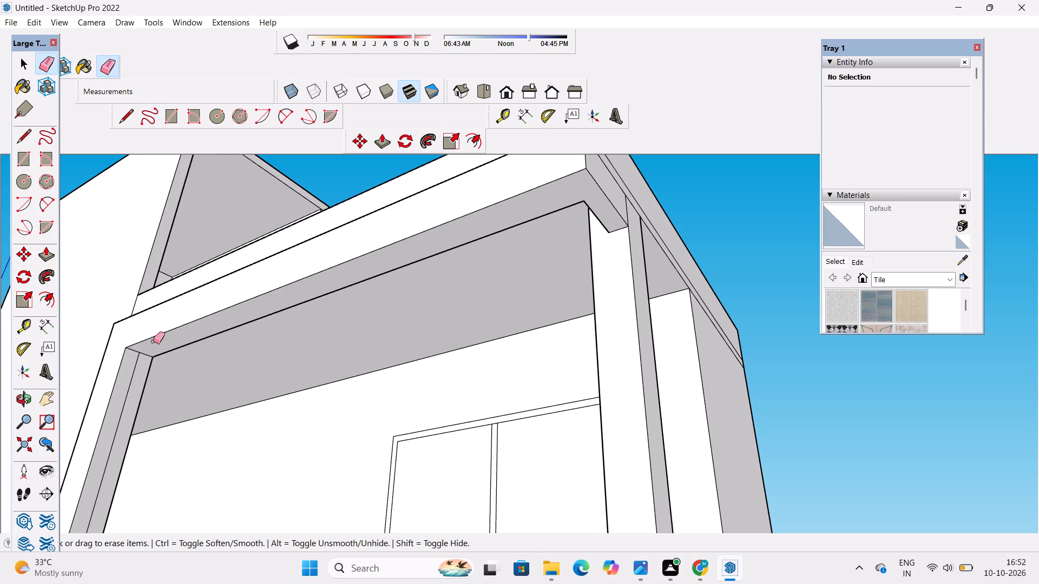
click(135, 367)
scroll(314, 277, down, 4)
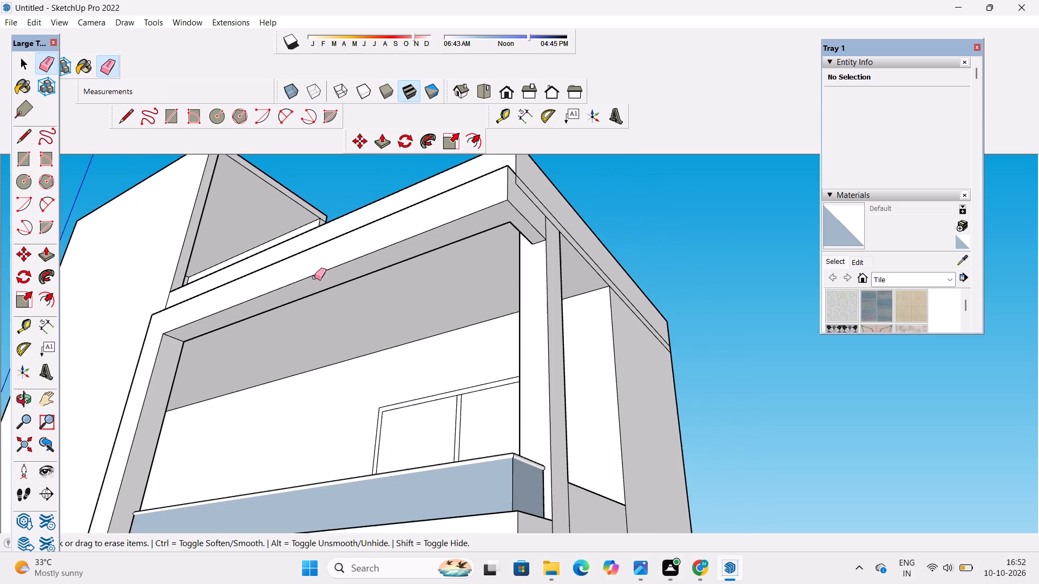
Examine the cleaned upper frame, roof and balcony from above and from the column side.
key(o)
scroll(343, 226, down, 2)
drag(344, 226, 367, 297)
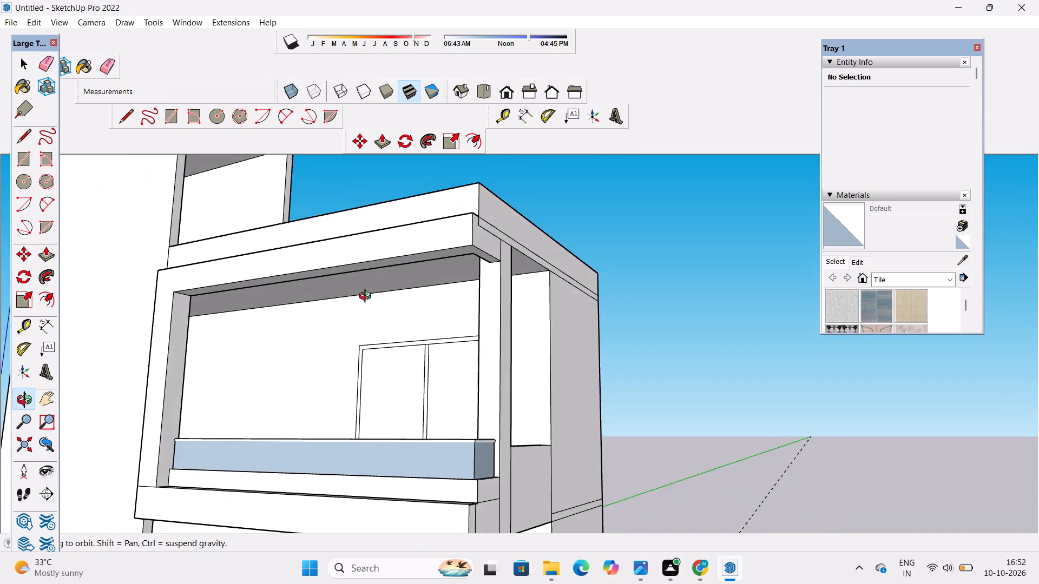
drag(367, 297, 367, 302)
scroll(356, 251, down, 4)
drag(360, 251, 314, 425)
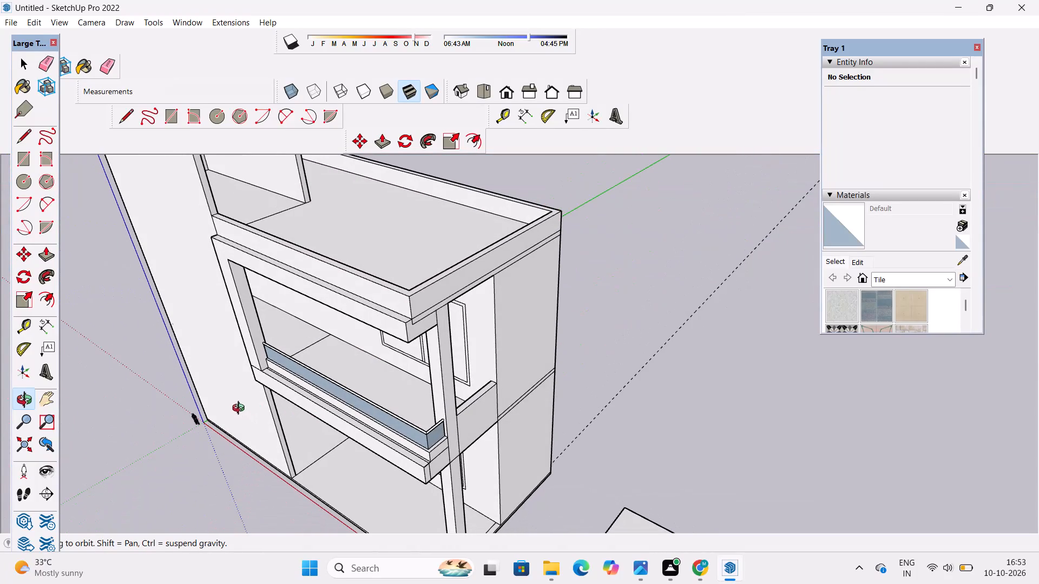
scroll(228, 402, down, 1)
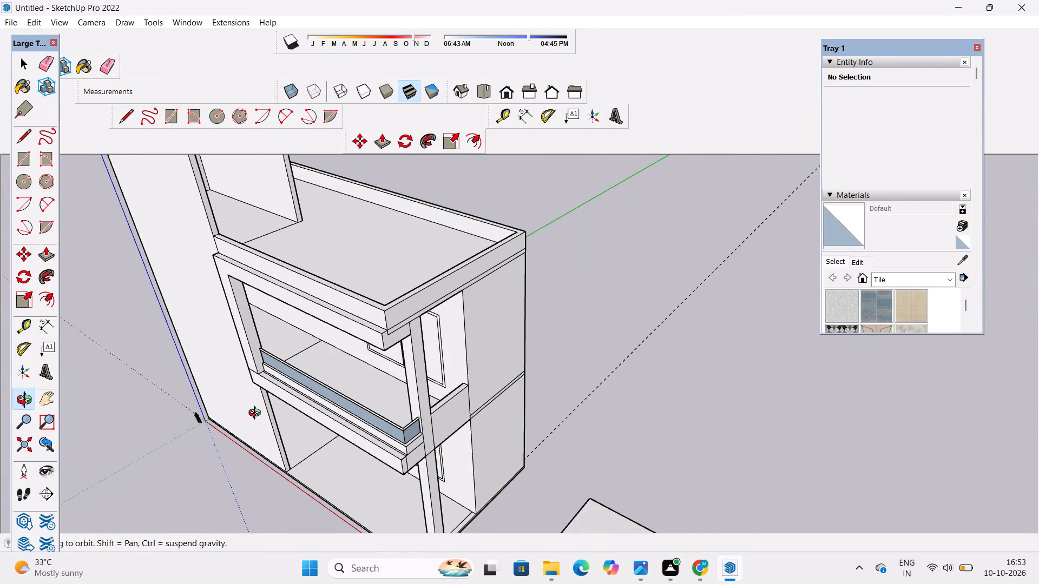
drag(293, 449, 300, 407)
drag(254, 410, 463, 461)
scroll(474, 455, up, 3)
shift+drag(431, 477, 434, 391)
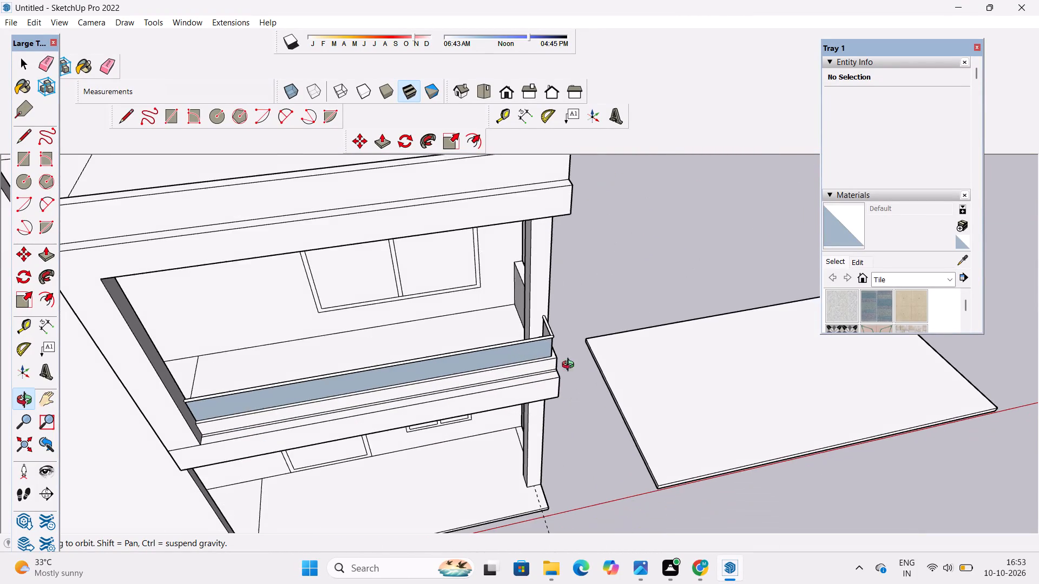
drag(574, 375, 291, 328)
shift+drag(589, 446, 571, 487)
drag(535, 486, 516, 439)
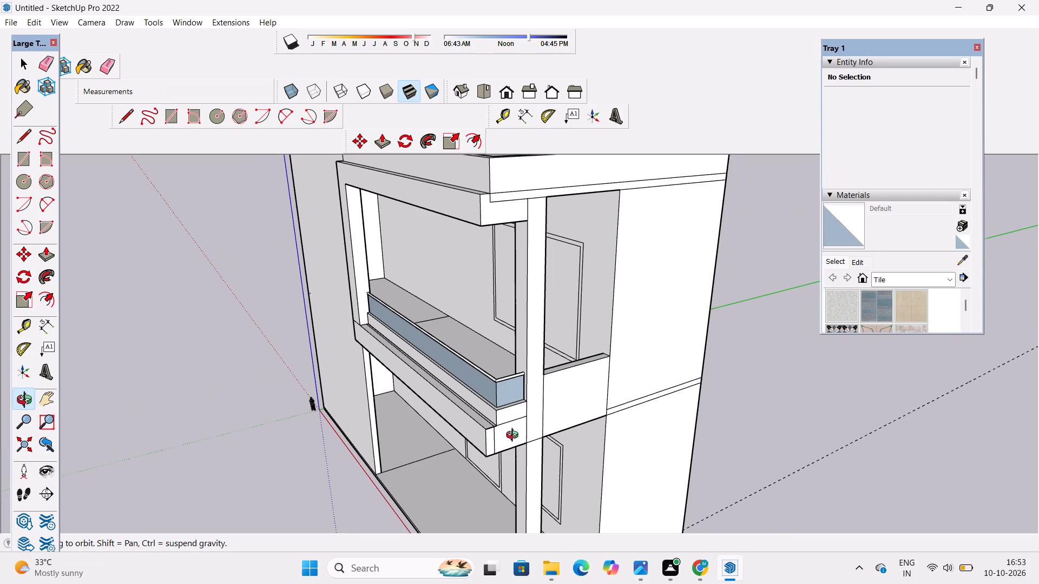
Erase the vertical seam line on the end face of the projecting balcony slab band.
scroll(515, 436, down, 2)
shift+drag(521, 463, 518, 438)
scroll(515, 429, up, 8)
shift+drag(515, 428, 548, 492)
drag(548, 492, 453, 484)
scroll(422, 461, up, 2)
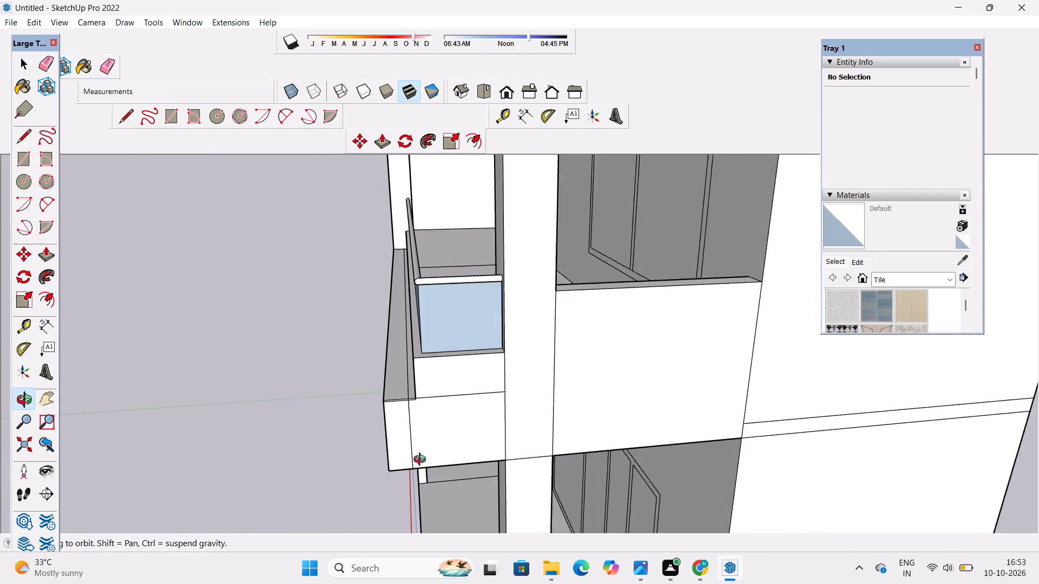
scroll(422, 461, up, 2)
shift+drag(422, 461, 430, 481)
drag(421, 485, 505, 479)
scroll(424, 462, up, 5)
shift+drag(424, 461, 442, 494)
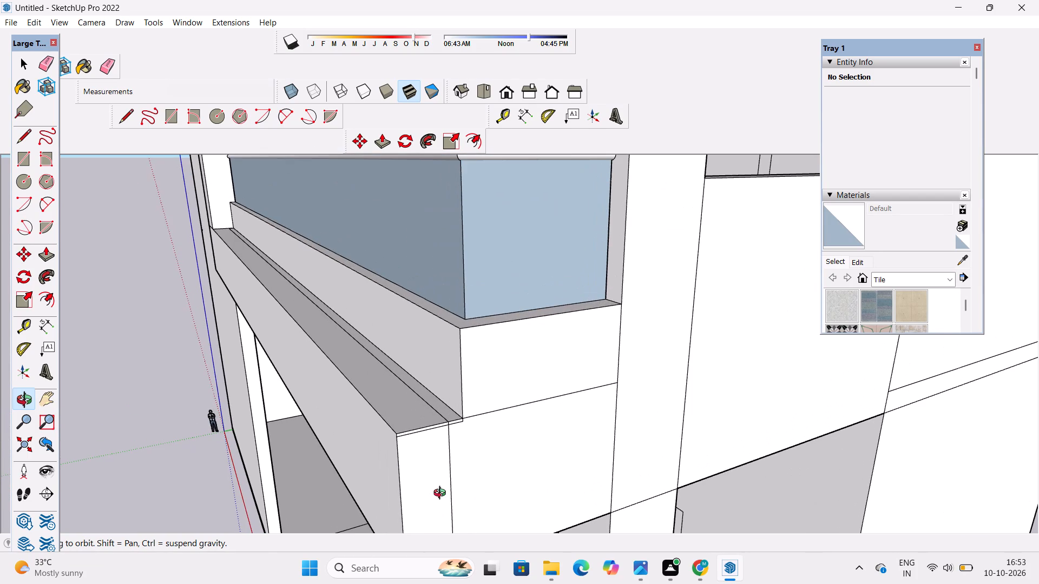
click(442, 494)
key(e)
scroll(455, 471, up, 2)
drag(472, 446, 449, 483)
Erase the seam line along the top ledge of the balcony slab band and the short leftover edges at its corner.
scroll(422, 453, down, 6)
scroll(442, 413, up, 2)
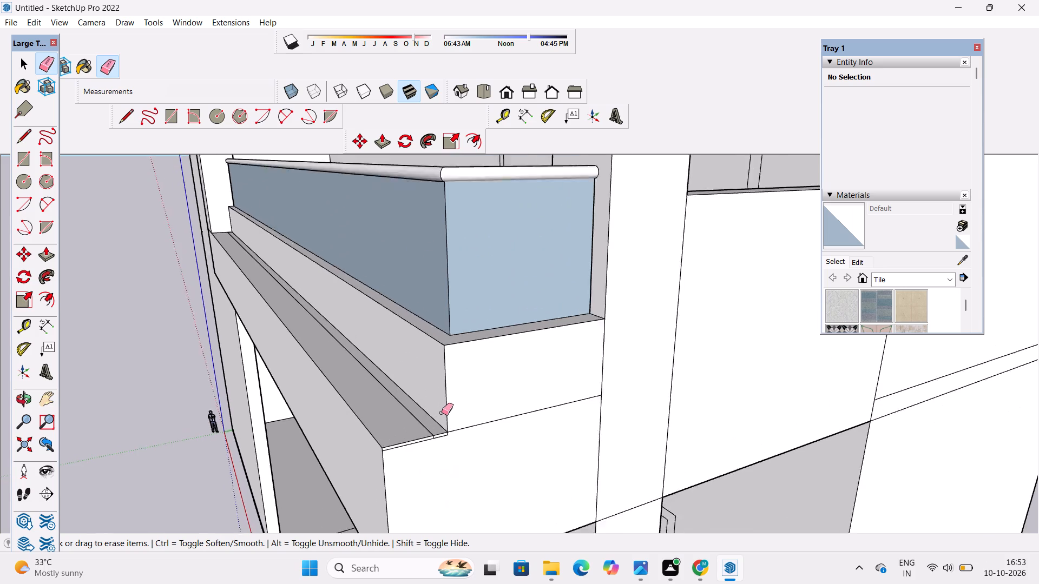
scroll(442, 413, up, 8)
drag(417, 420, 422, 436)
scroll(454, 450, up, 8)
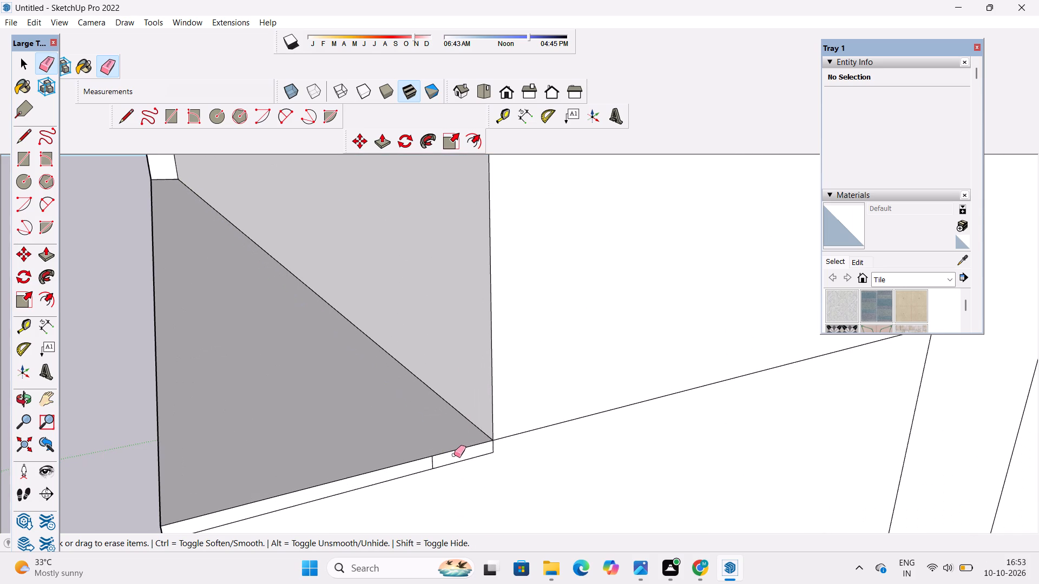
drag(450, 458, 427, 464)
drag(451, 473, 452, 464)
drag(514, 452, 494, 453)
click(495, 449)
Examine the cleaned balcony slab edge, railing and upper frame from the front.
scroll(593, 440, down, 4)
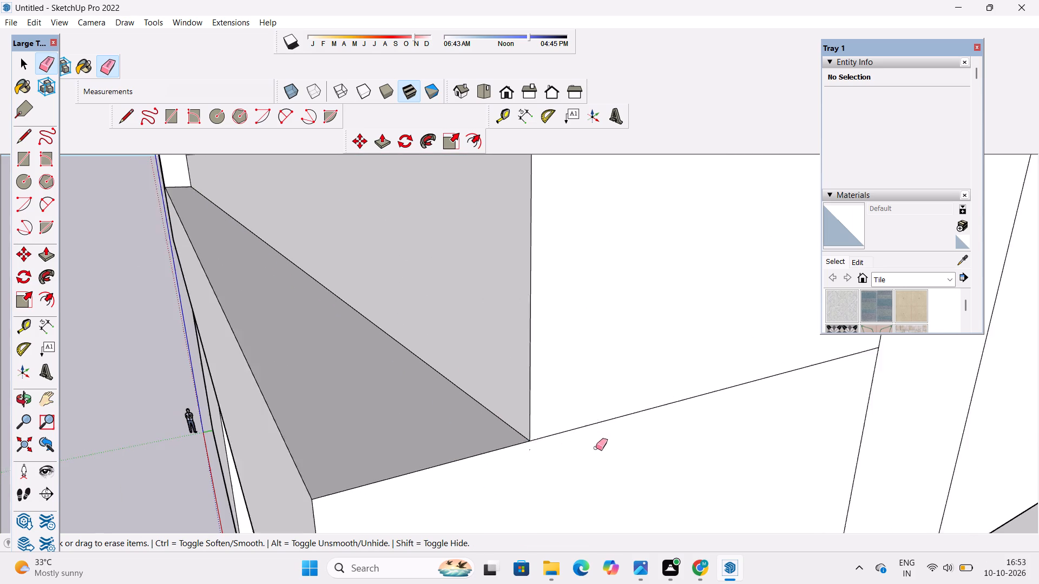
scroll(596, 448, down, 3)
scroll(397, 505, down, 7)
key(o)
scroll(395, 481, down, 6)
drag(127, 505, 512, 422)
scroll(495, 376, down, 6)
drag(550, 373, 467, 416)
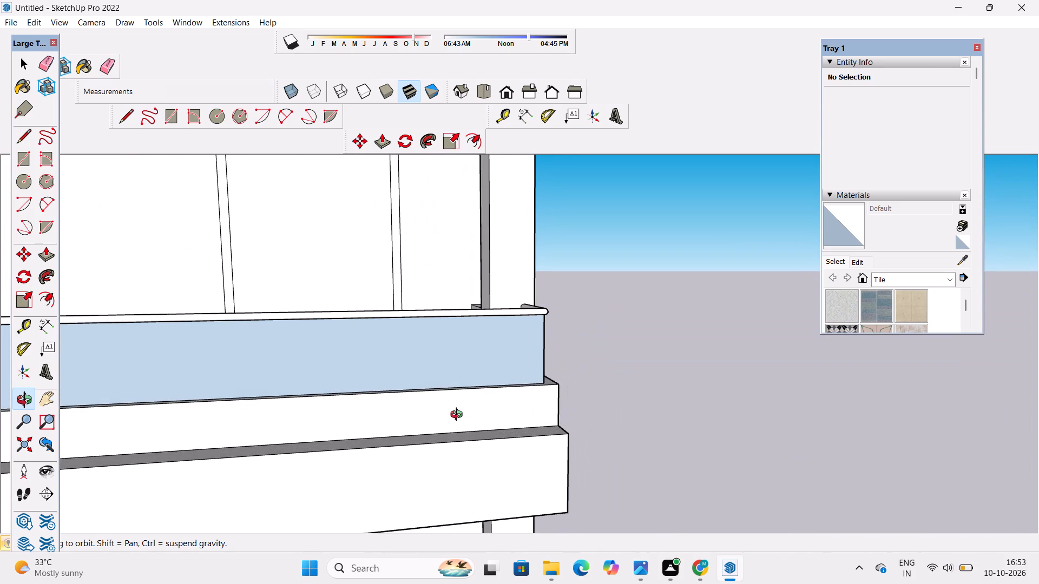
scroll(459, 416, down, 5)
shift+drag(464, 405, 514, 543)
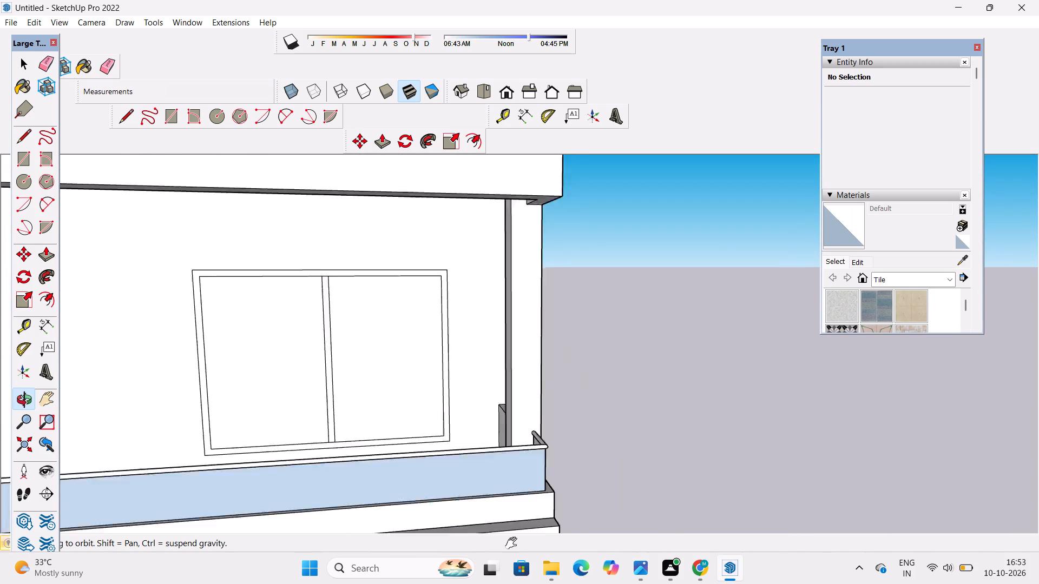
shift+drag(514, 543, 514, 545)
shift+scroll(475, 468, down, 7)
shift+drag(471, 454, 473, 510)
Erase the leftover L-shaped lines on the upper frame beam's end face beneath the parapet corner.
scroll(550, 403, up, 5)
drag(543, 417, 501, 463)
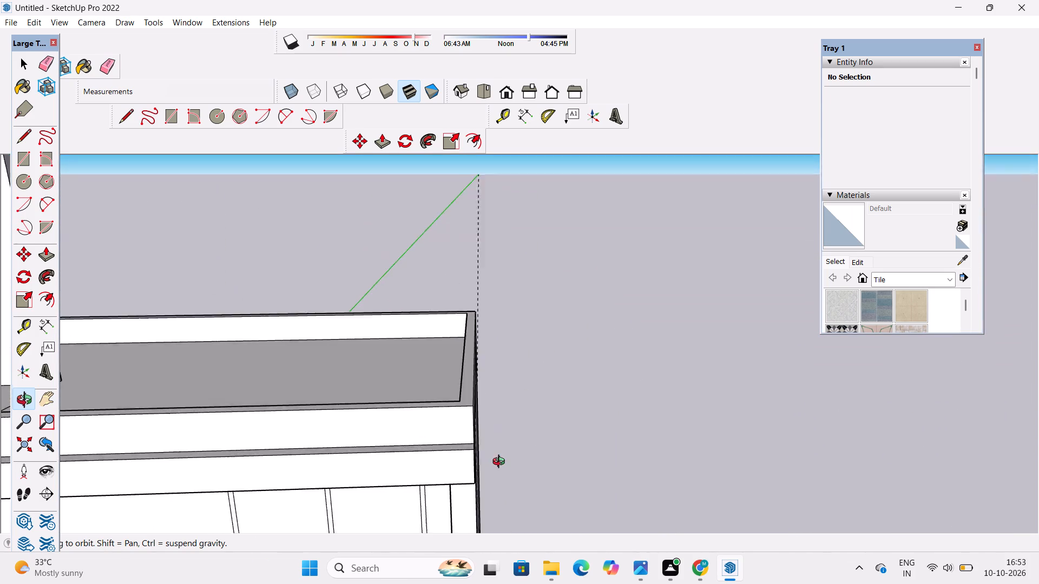
drag(501, 463, 380, 486)
scroll(427, 415, up, 5)
shift+drag(428, 417, 442, 451)
drag(464, 471, 463, 430)
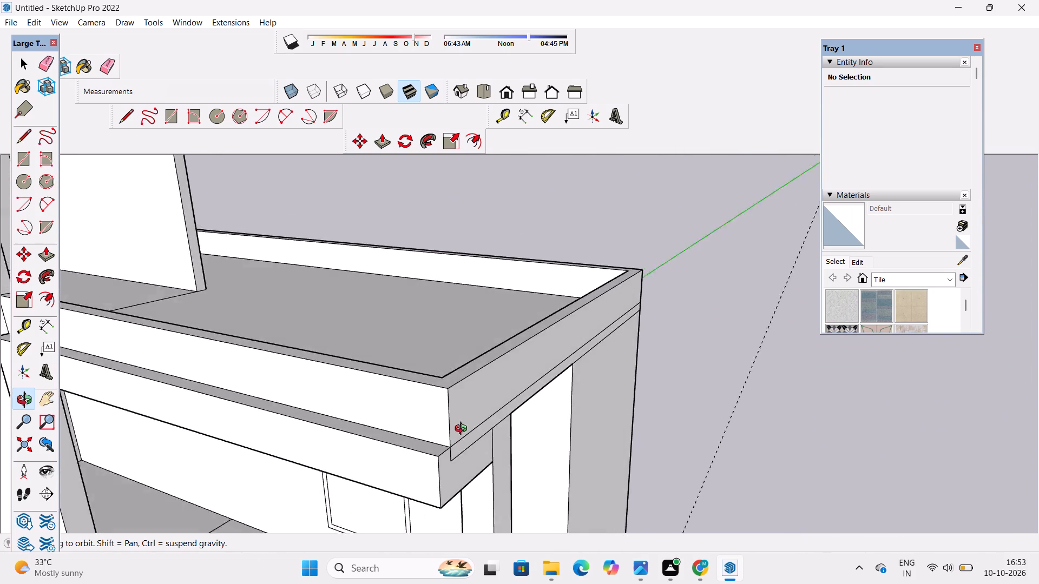
drag(463, 430, 463, 432)
scroll(472, 448, up, 6)
drag(472, 448, 475, 428)
key(e)
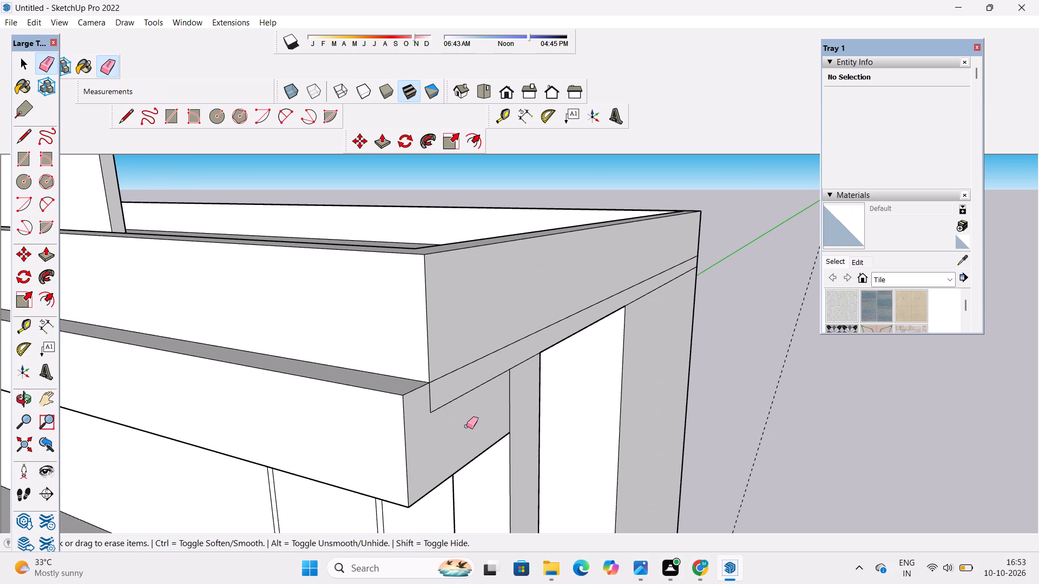
scroll(462, 422, up, 2)
drag(483, 366, 481, 393)
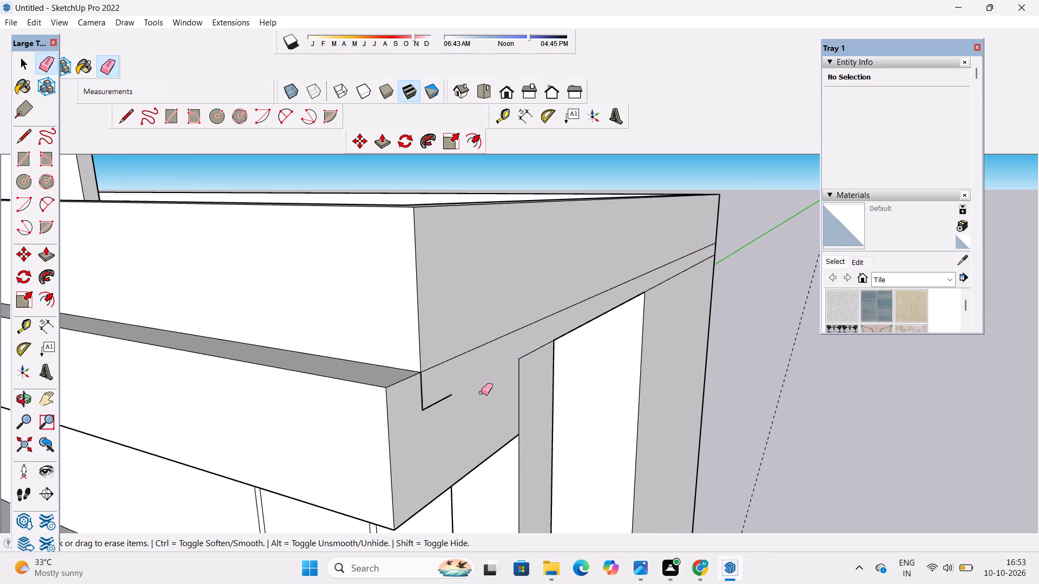
drag(426, 387, 428, 407)
drag(426, 391, 418, 404)
Draw two 1' 6" vertical lines on the side face from the post's top corners up to the beam's seam line.
key(l)
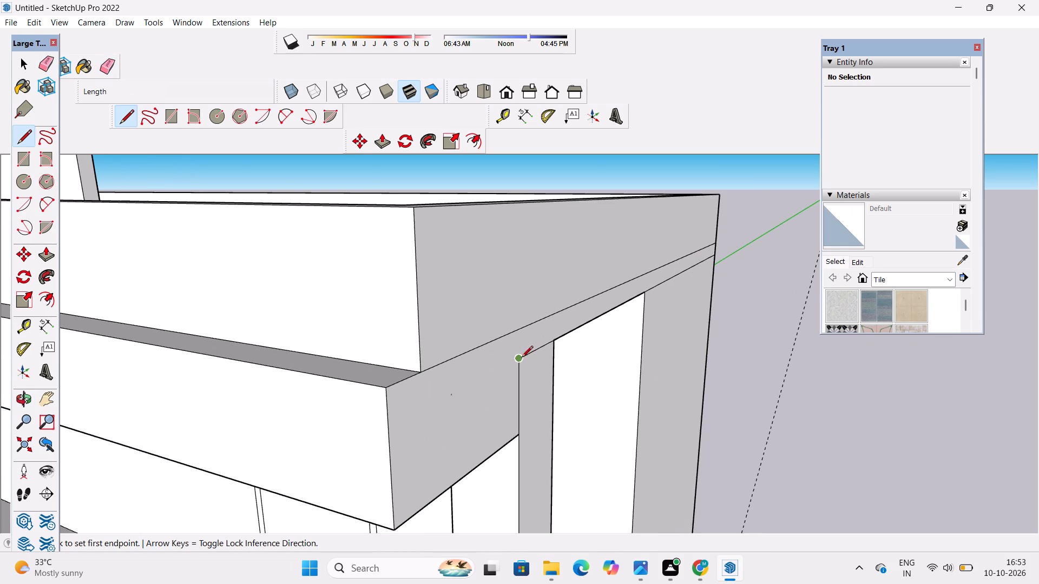
click(518, 362)
click(522, 332)
click(553, 341)
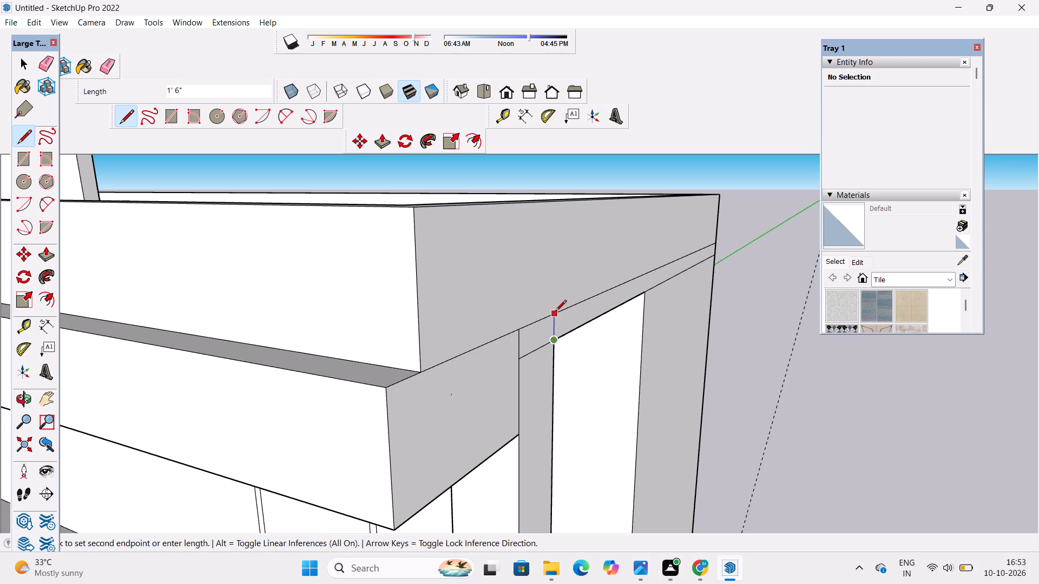
click(555, 312)
Erase the short edge across the post's top between the two new vertical lines.
key(space)
key(e)
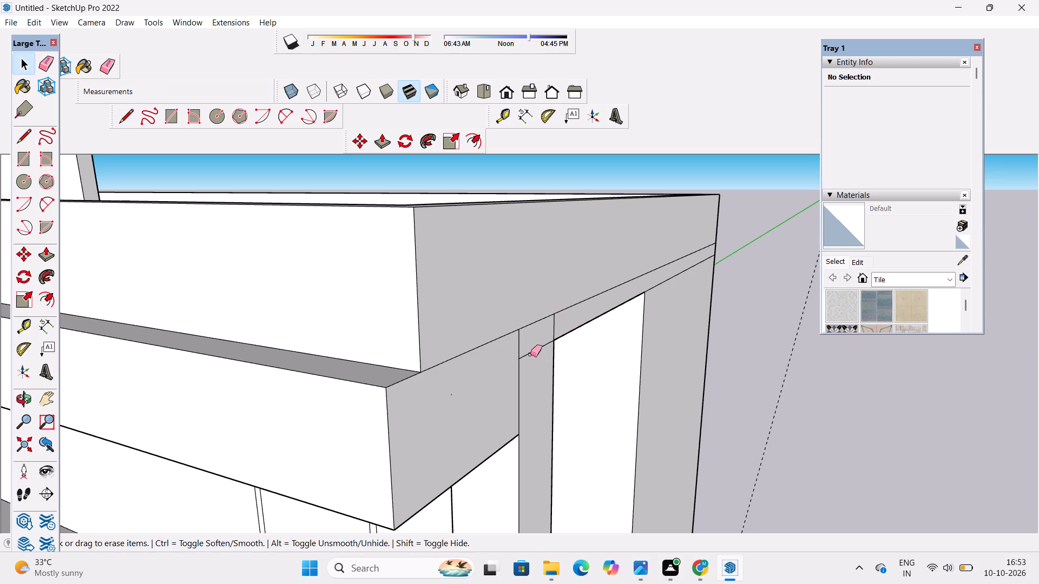
drag(543, 337, 542, 356)
key(space)
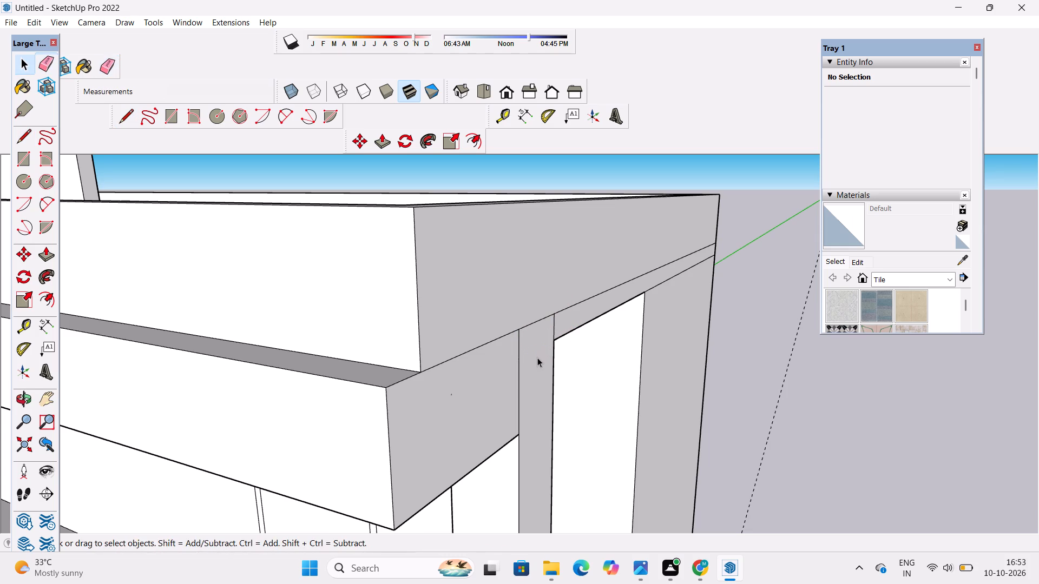
Examine the house from the front, side and above, including the roof terrace, tower and parapet's front corner.
key(o)
scroll(535, 356, down, 6)
drag(632, 376, 595, 391)
scroll(493, 361, down, 5)
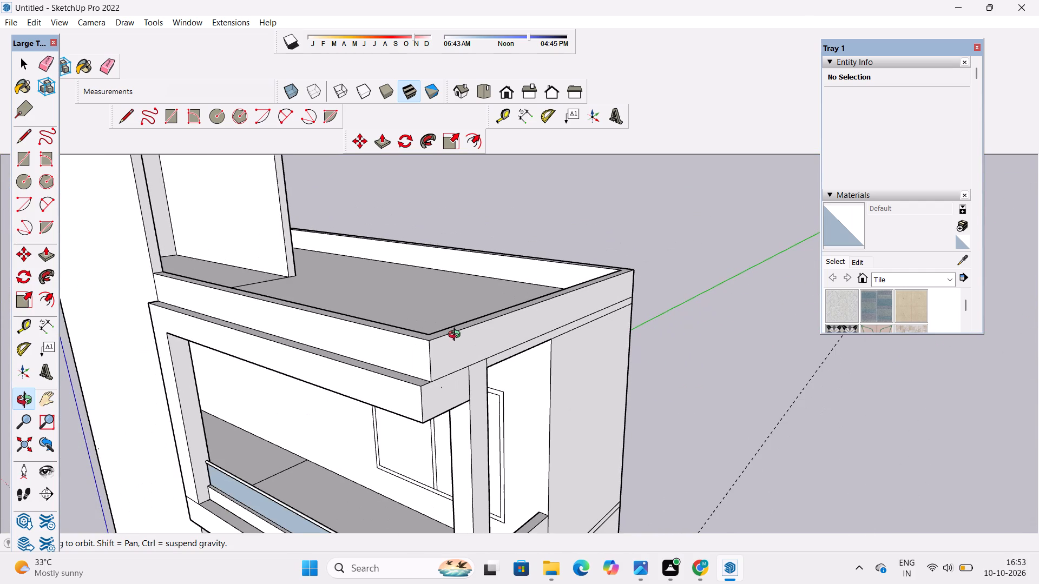
scroll(442, 266, down, 3)
shift+drag(468, 298, 479, 345)
drag(329, 427, 459, 473)
scroll(396, 355, down, 5)
shift+drag(304, 301, 323, 369)
drag(252, 423, 239, 472)
drag(246, 443, 257, 379)
scroll(264, 351, up, 3)
drag(340, 370, 251, 393)
scroll(317, 375, up, 3)
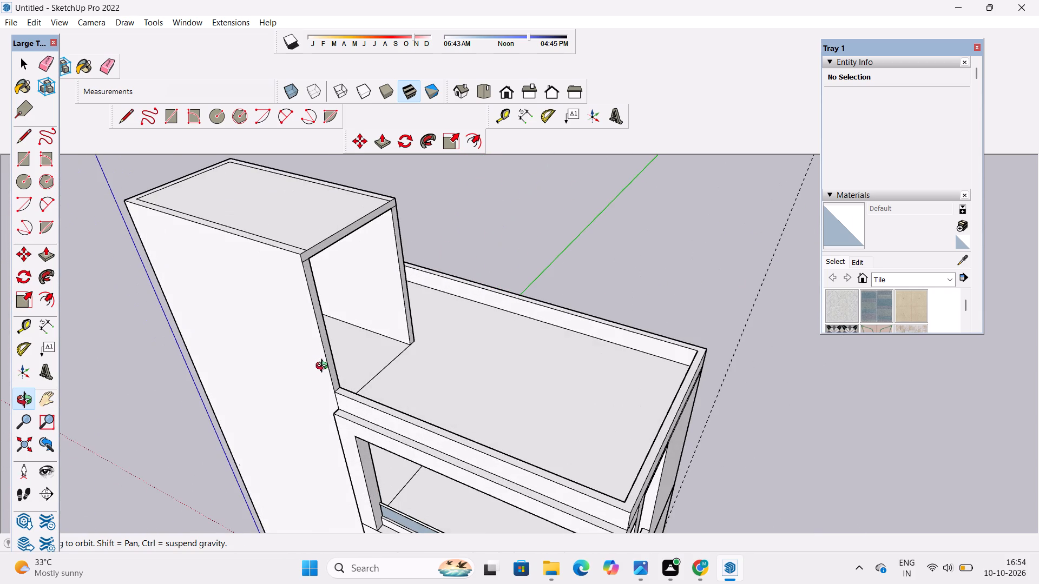
scroll(326, 341, down, 1)
shift+drag(336, 334, 297, 345)
drag(297, 345, 297, 346)
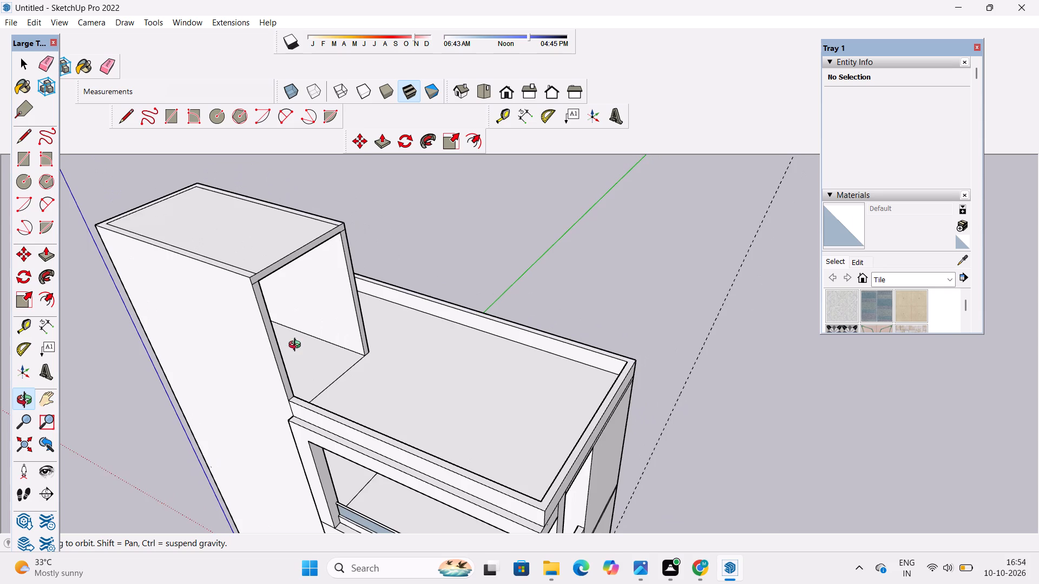
drag(297, 346, 354, 388)
drag(356, 388, 347, 373)
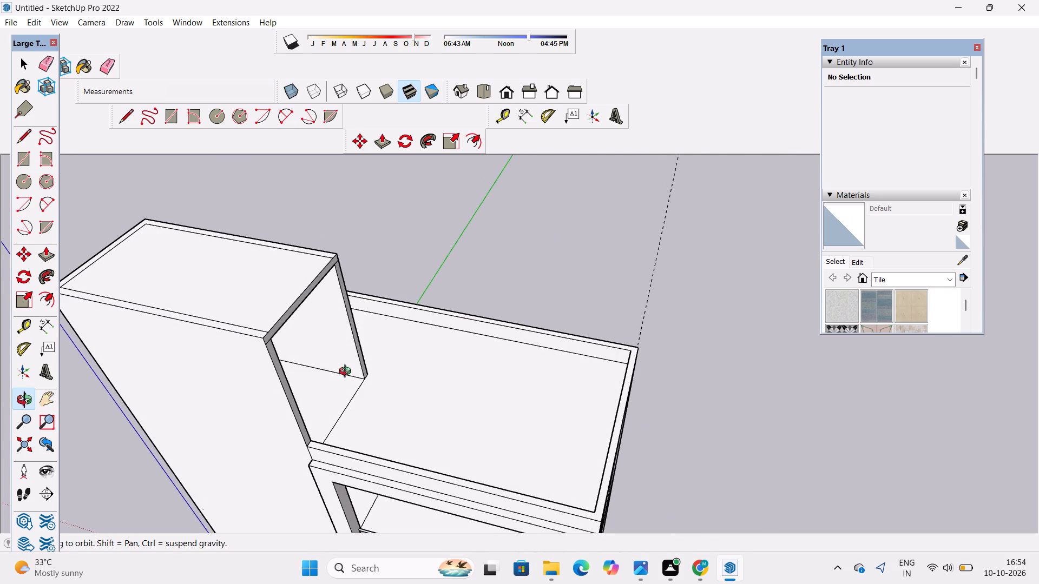
scroll(346, 369, down, 4)
drag(359, 408, 338, 308)
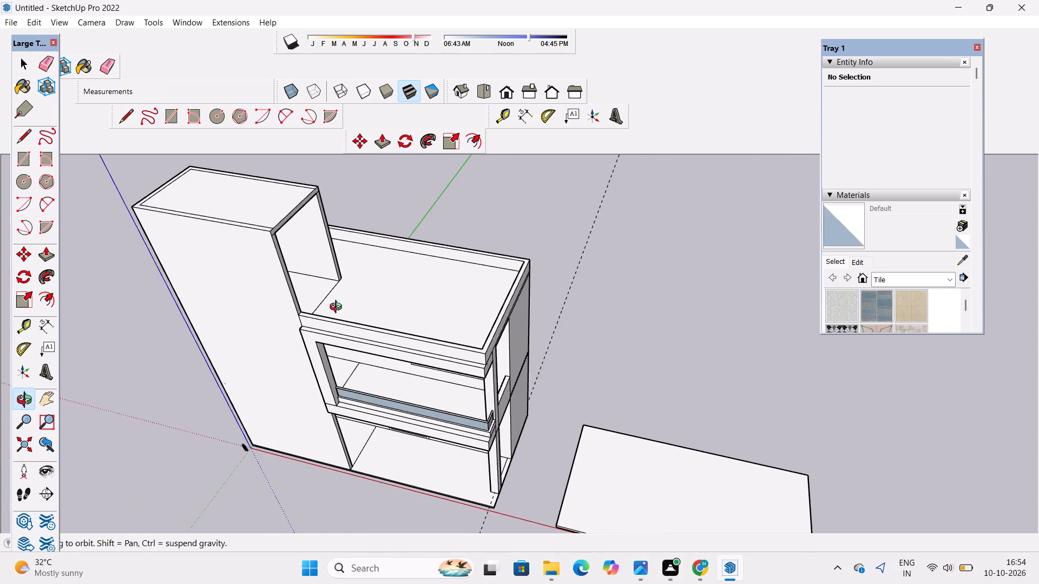
drag(340, 317, 426, 261)
shift+drag(429, 272, 426, 281)
scroll(436, 308, up, 2)
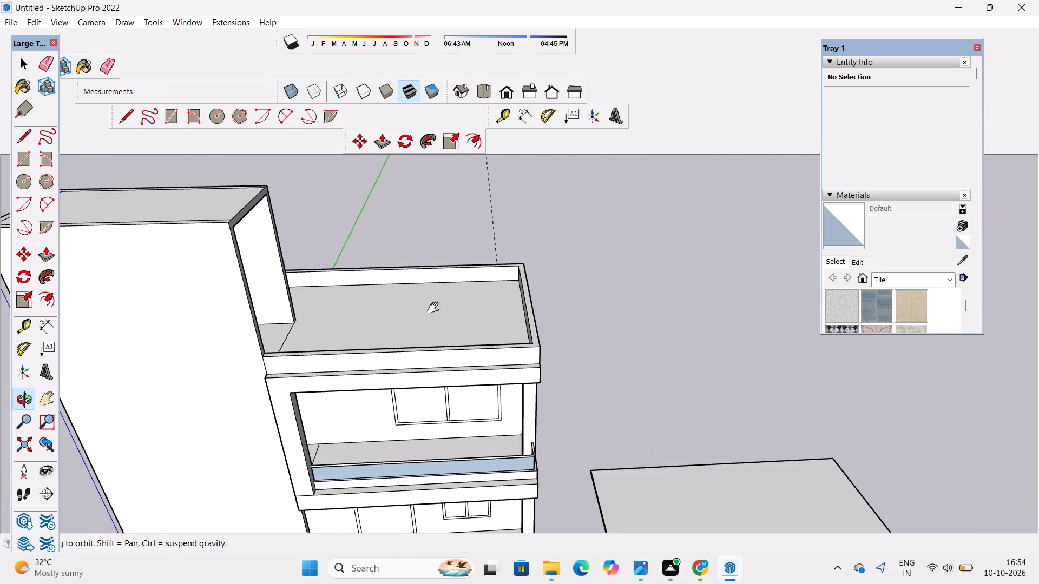
scroll(436, 308, down, 1)
shift+drag(436, 309, 443, 320)
scroll(458, 333, up, 3)
shift+drag(458, 333, 452, 309)
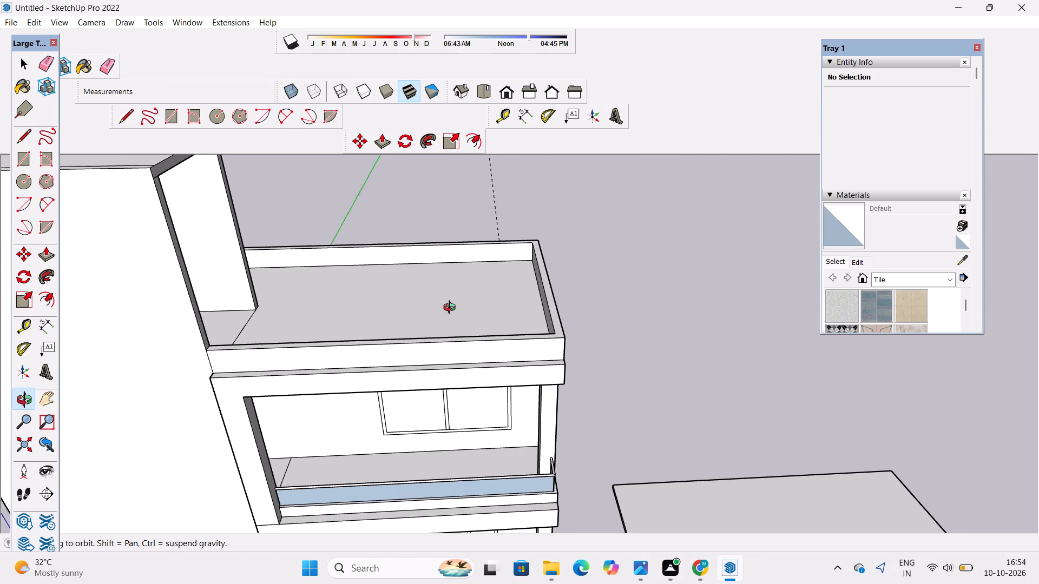
drag(452, 312, 455, 323)
shift+drag(458, 329, 426, 291)
drag(426, 290, 431, 309)
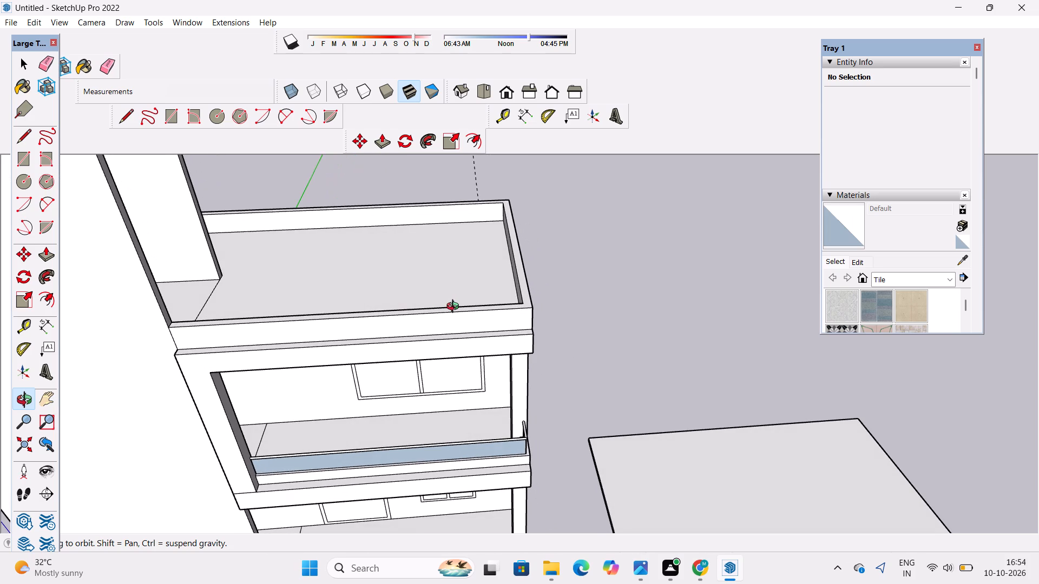
scroll(497, 304, up, 4)
shift+drag(498, 305, 398, 300)
click(400, 307)
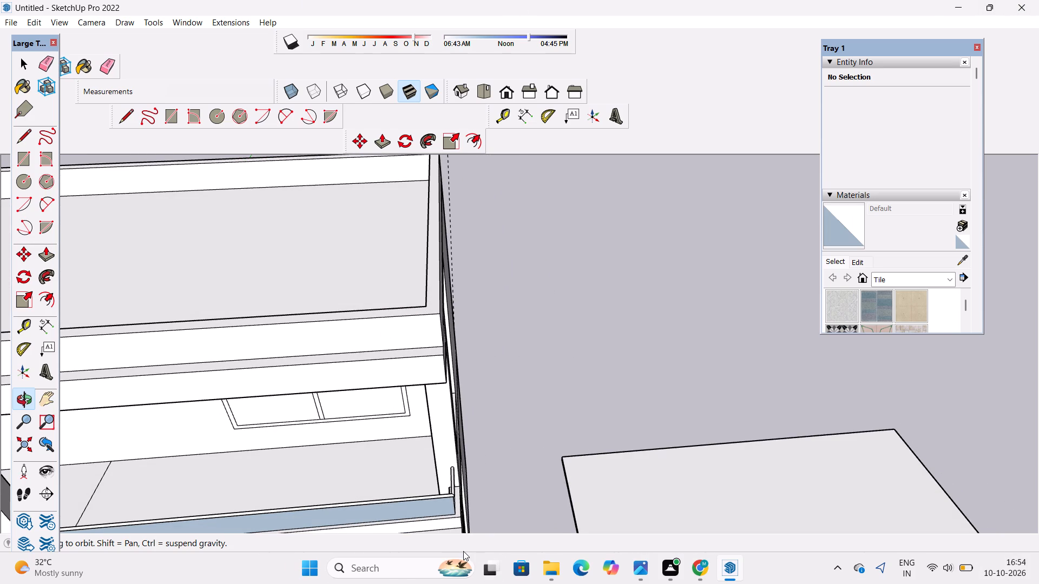
drag(471, 257, 490, 394)
scroll(406, 439, up, 5)
shift+drag(406, 439, 474, 410)
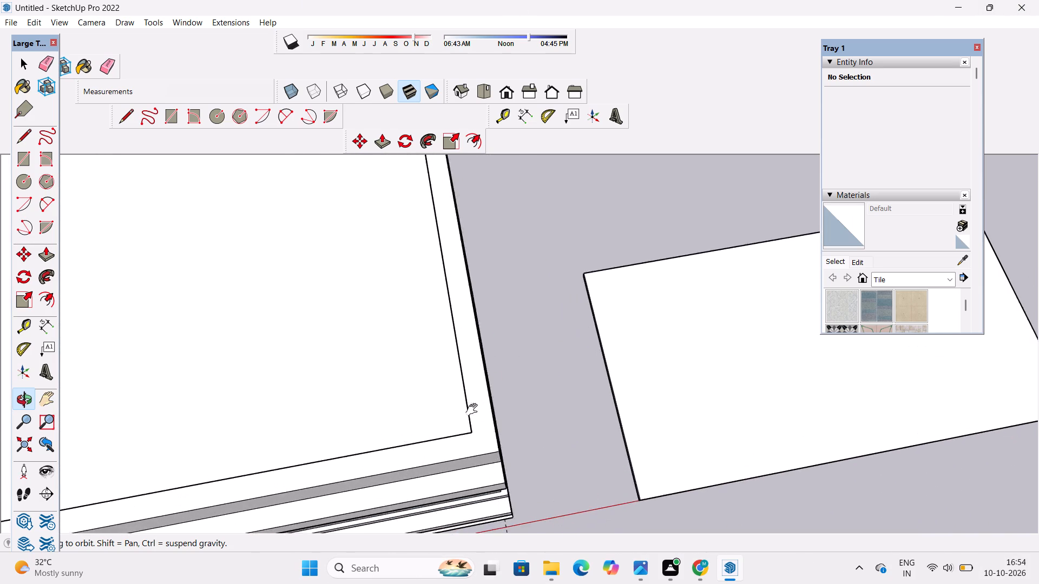
shift+drag(474, 410, 516, 396)
drag(516, 397, 477, 413)
shift+drag(551, 416, 405, 408)
Draw lines across the parapet top from the inner front corner to the outer side edge and to the outer front edge.
key(l)
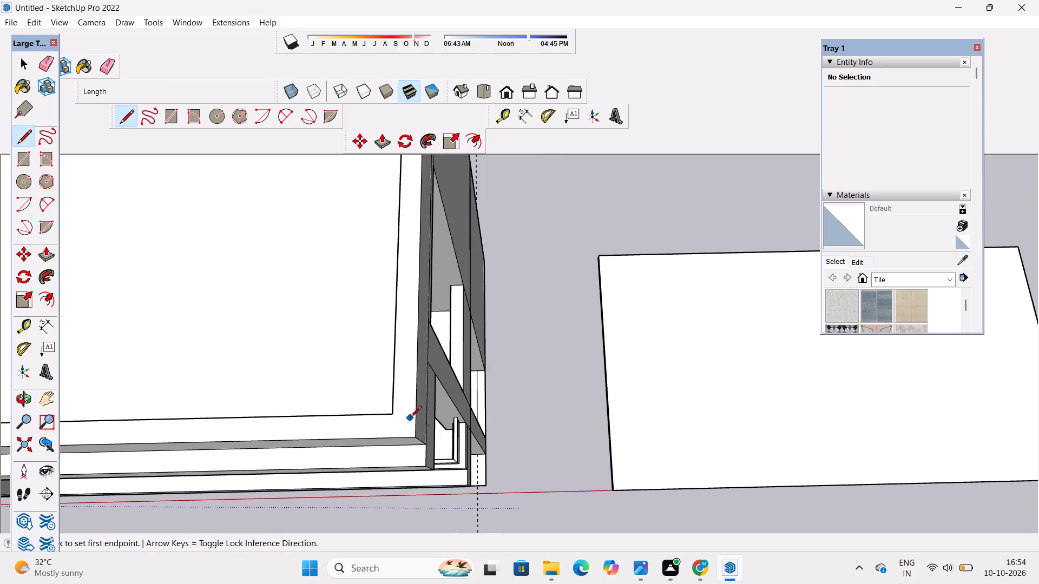
scroll(437, 455, up, 1)
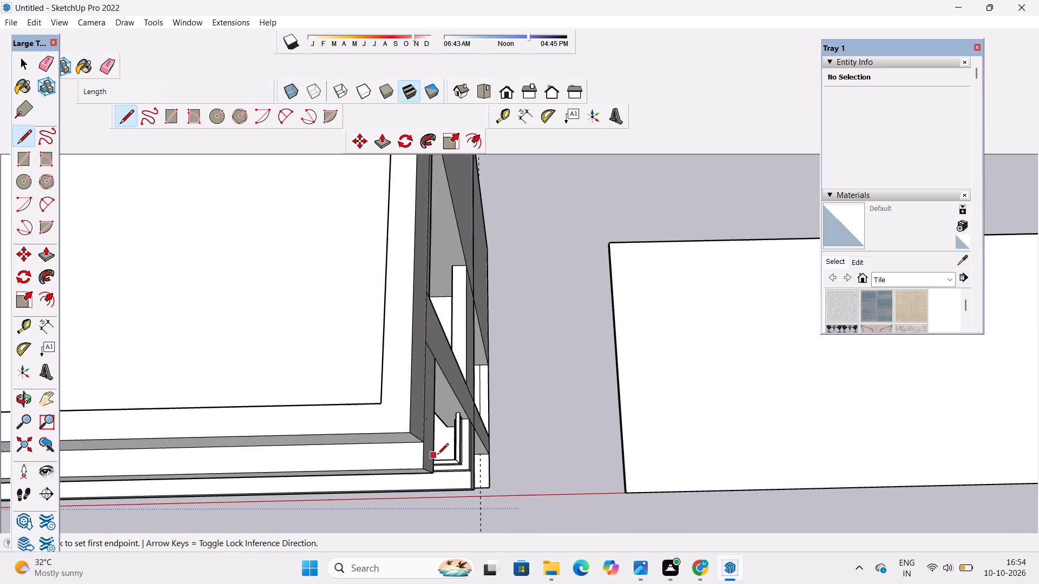
scroll(437, 455, up, 4)
scroll(440, 401, down, 6)
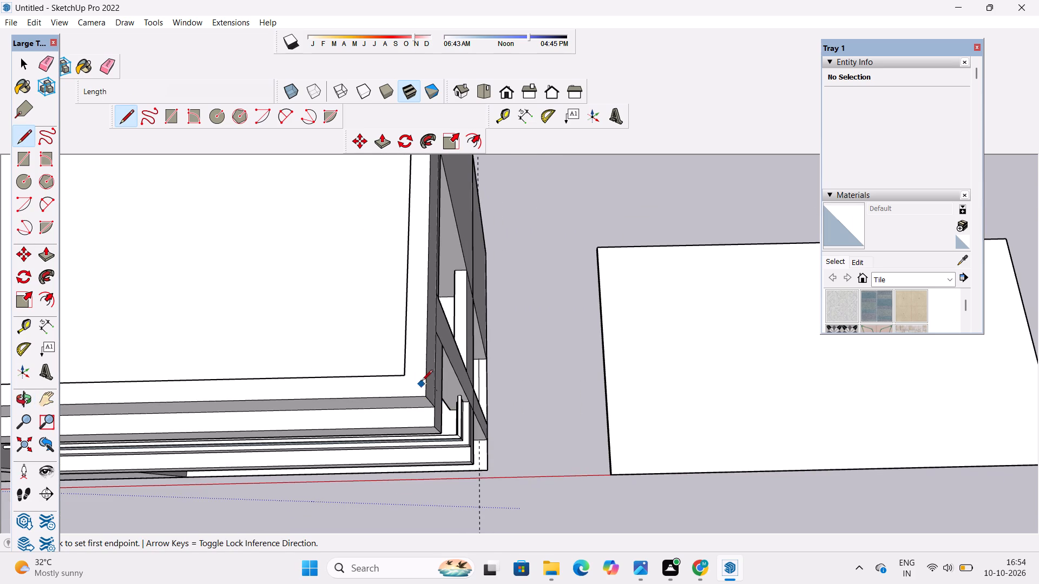
scroll(400, 387, up, 5)
click(404, 371)
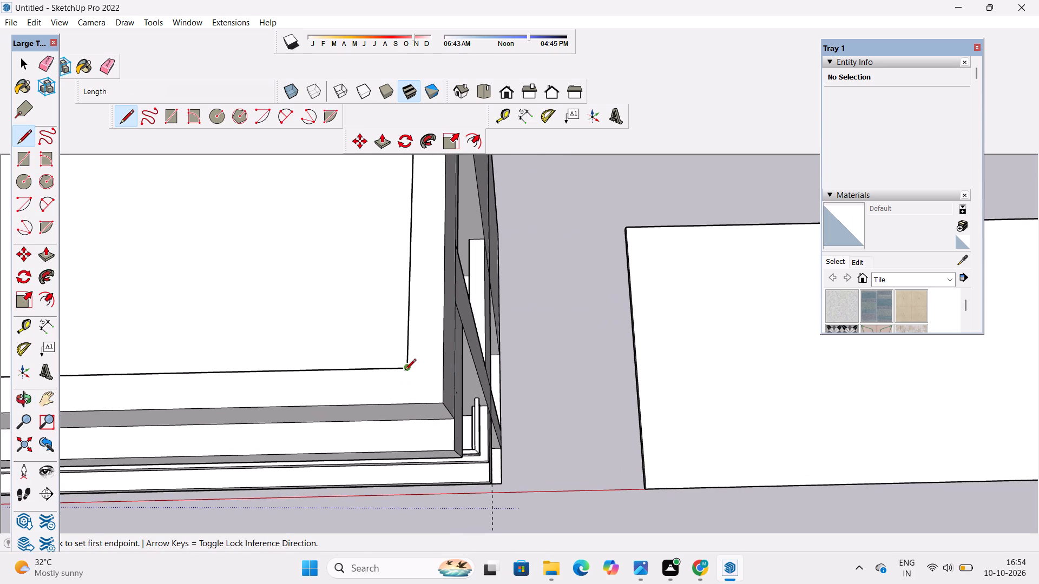
click(442, 367)
scroll(522, 379, down, 2)
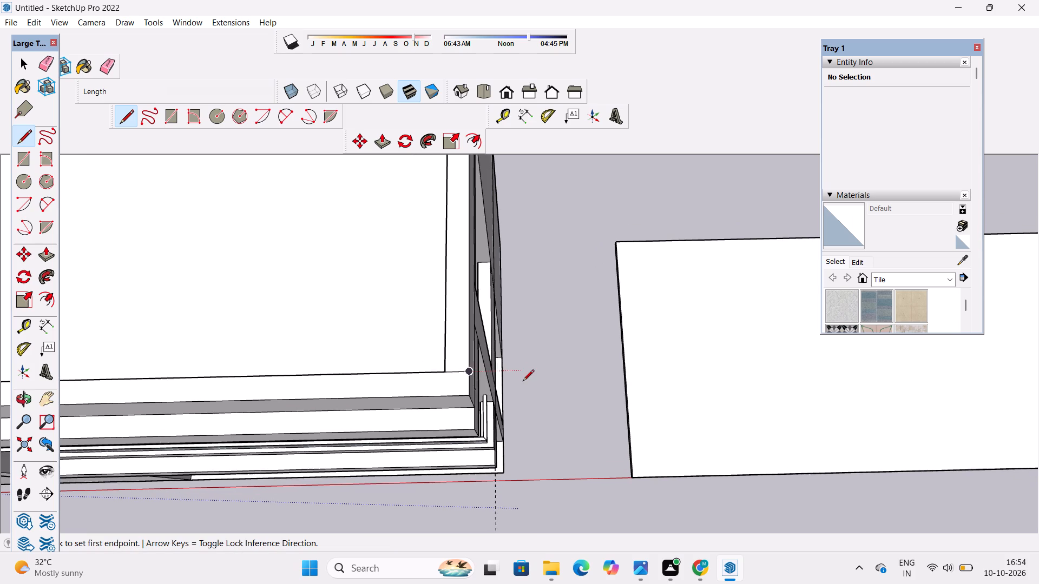
scroll(456, 397, down, 5)
scroll(456, 397, up, 13)
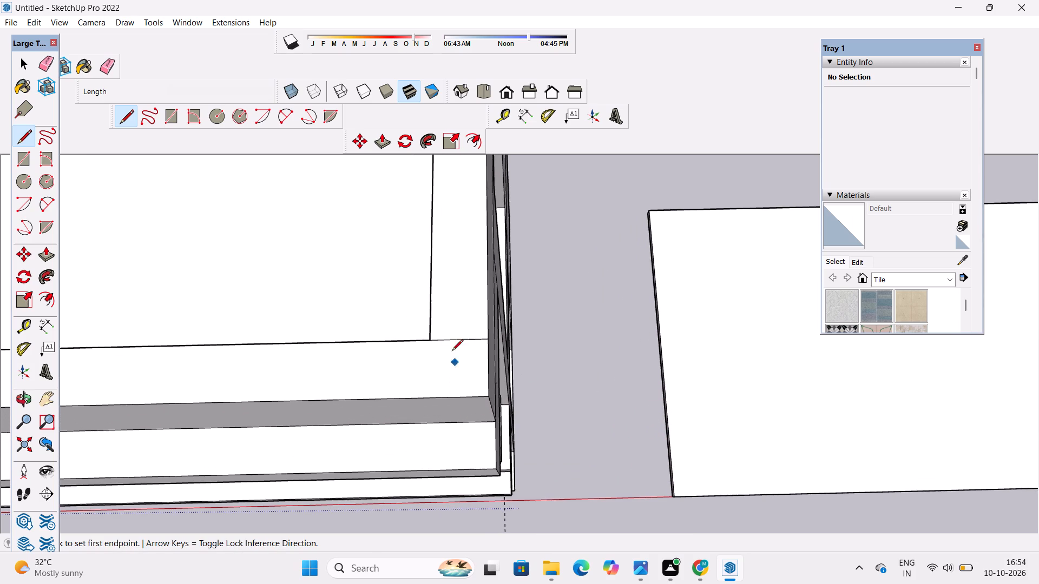
click(431, 342)
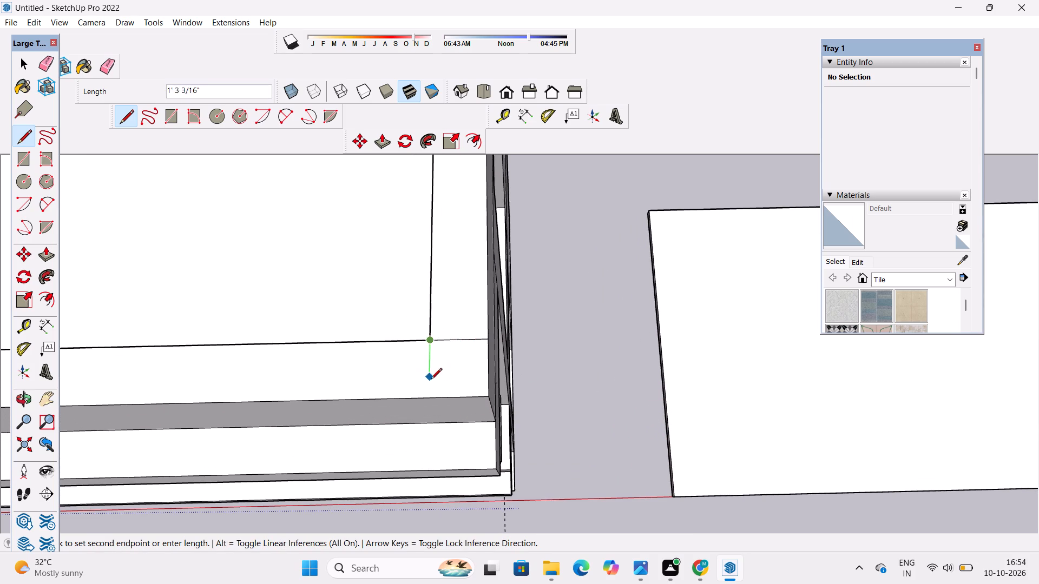
click(430, 400)
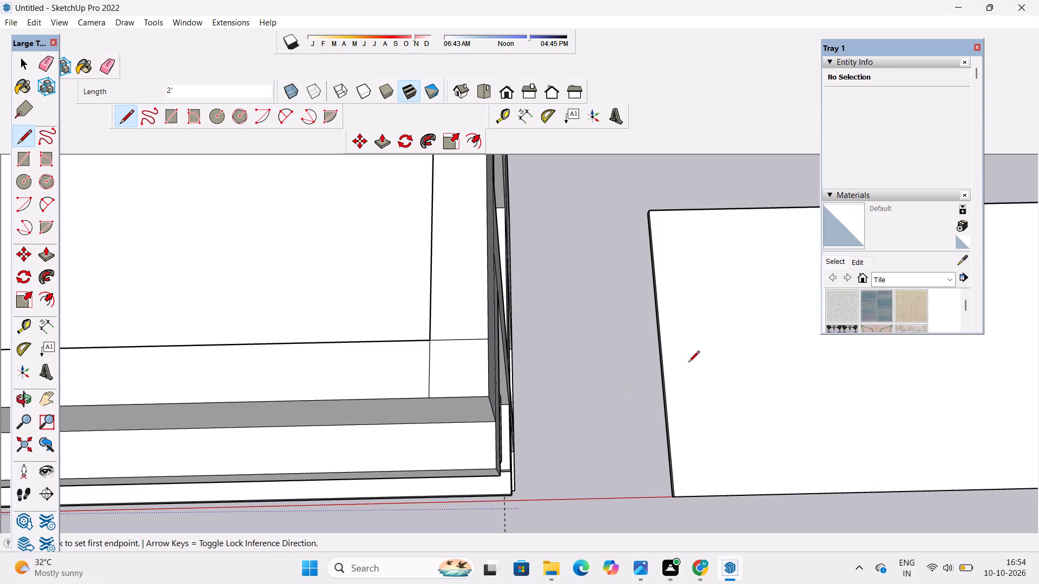
Draw a 2' line through the middle of the parapet's corner square, from its back edge to the front edge.
scroll(517, 388, down, 4)
scroll(515, 397, up, 4)
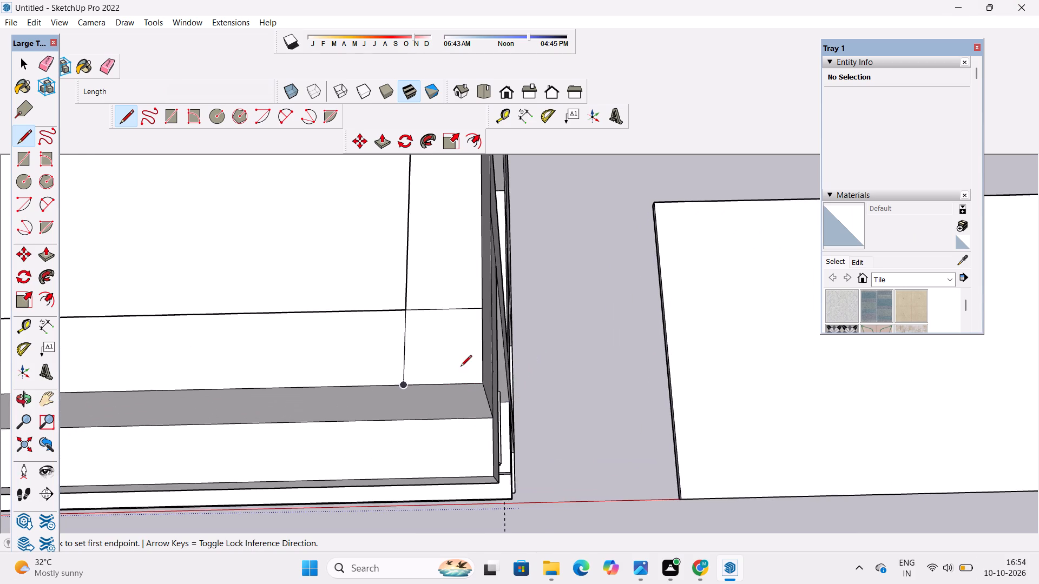
scroll(461, 367, up, 4)
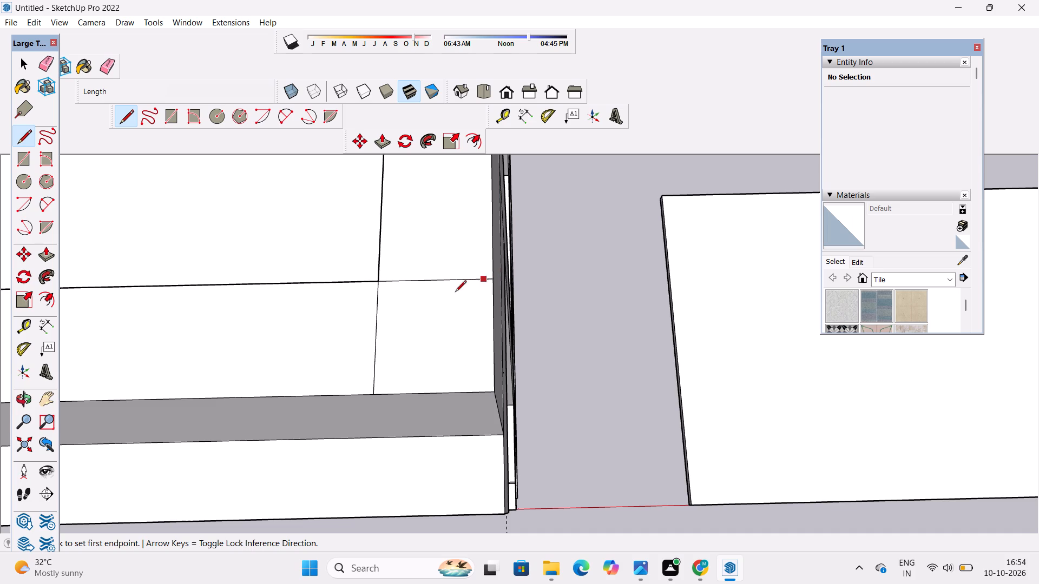
click(435, 282)
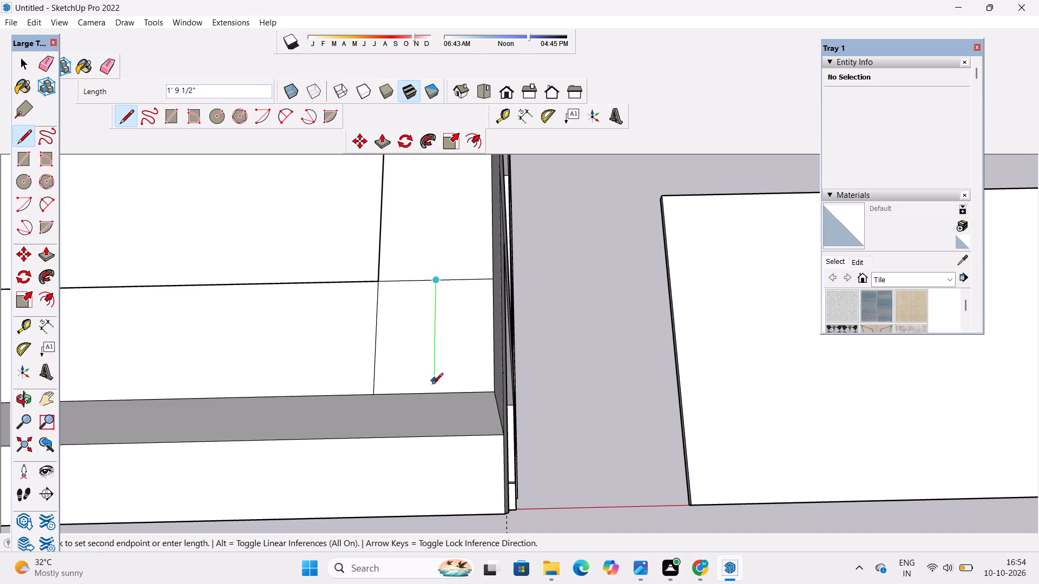
click(435, 390)
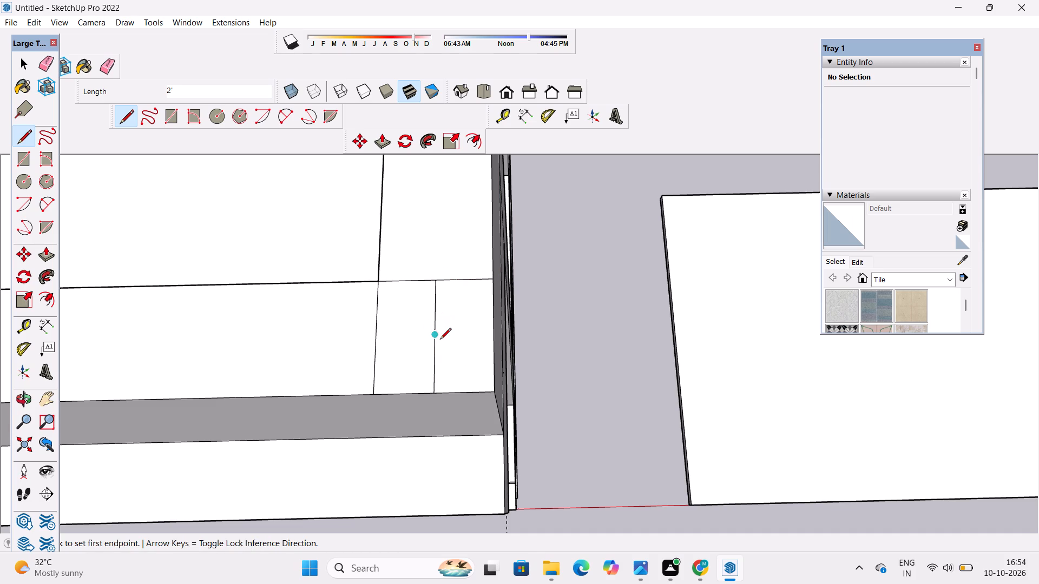
Draw a 6' vertical line upward from the midpoint of the corner square's centre line.
click(433, 335)
scroll(433, 335, down, 6)
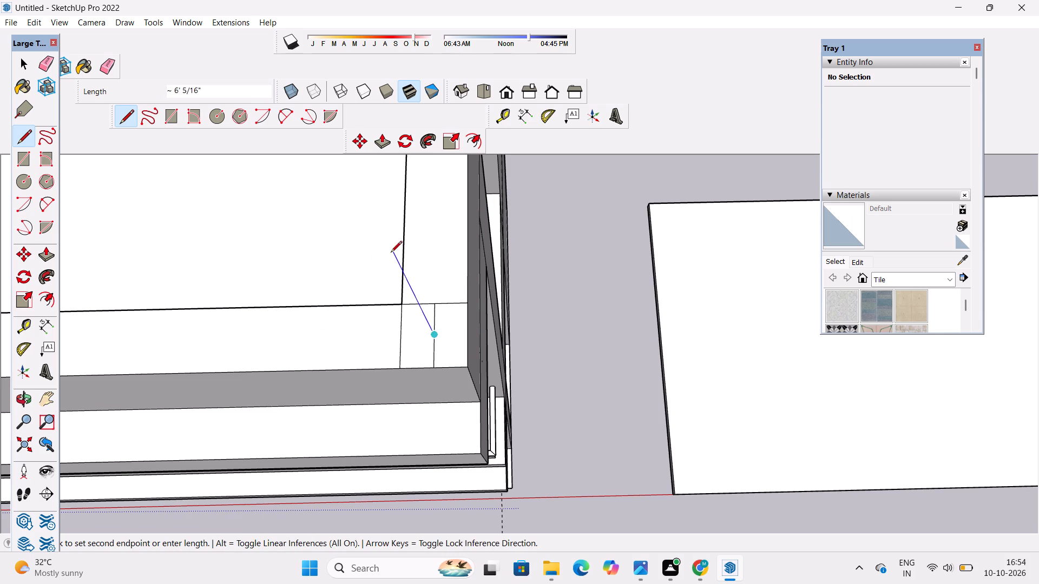
text(6')
key(Return)
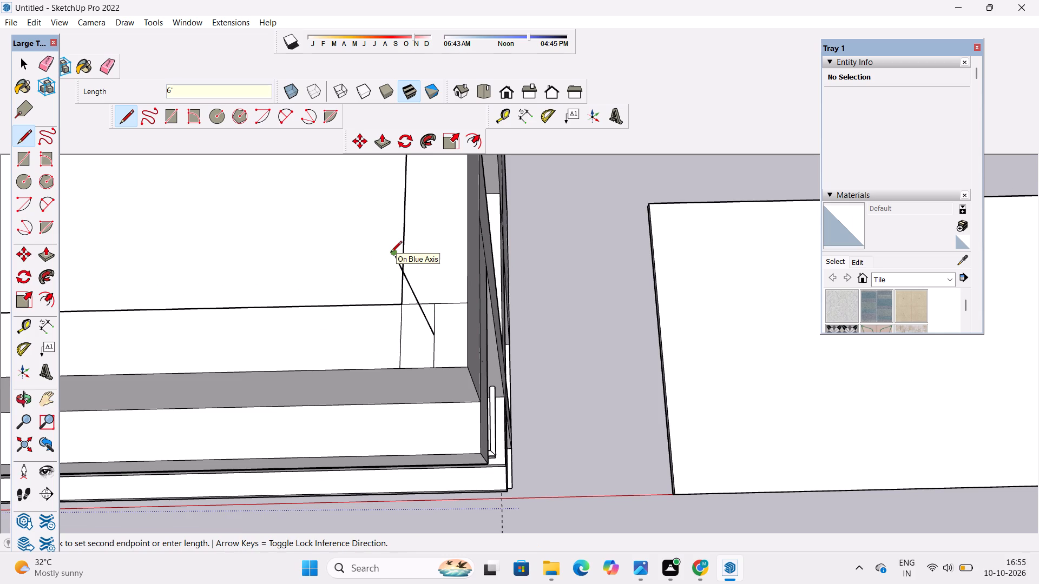
Draw a 79' horizontal line from the vertical line's top, along above the front parapet, to the taller wall at its far end.
scroll(417, 269, down, 10)
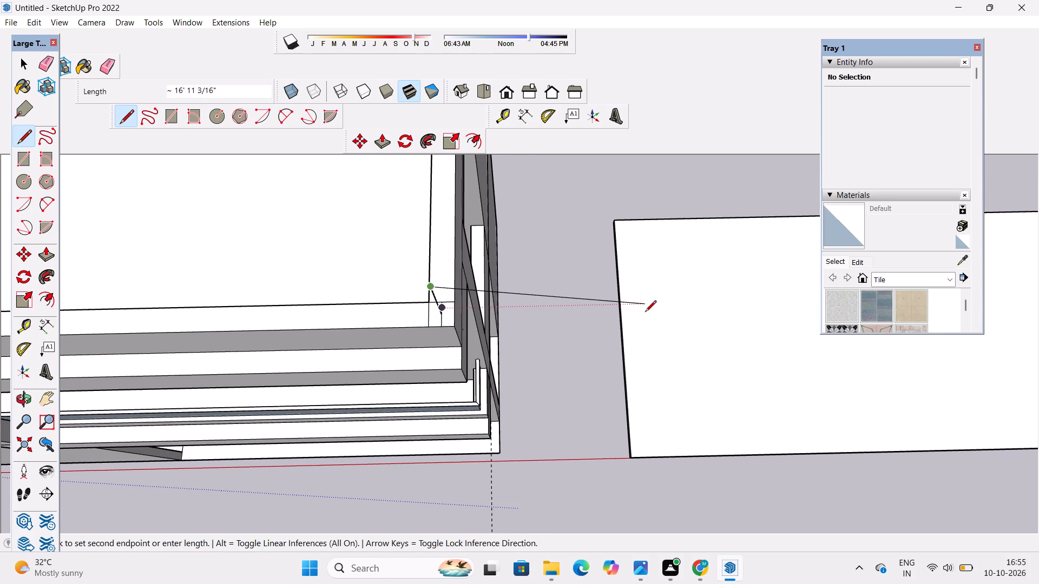
scroll(645, 313, down, 3)
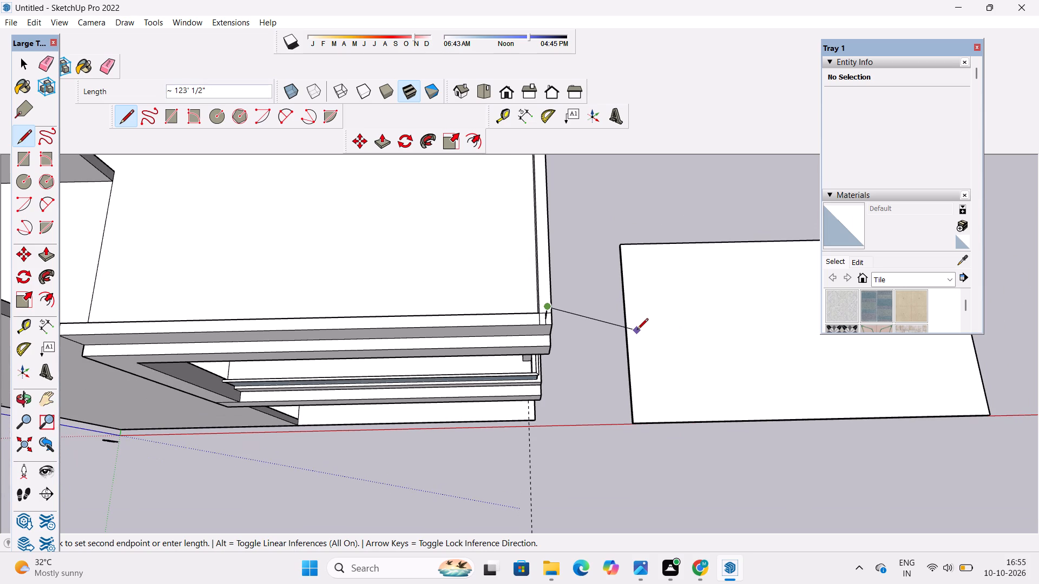
scroll(637, 330, up, 1)
scroll(637, 330, down, 2)
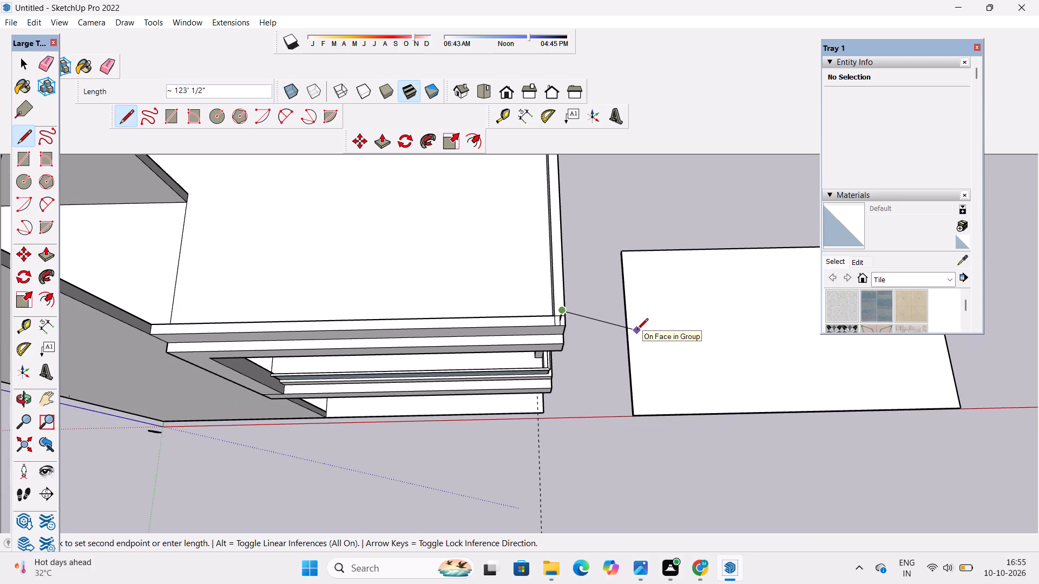
scroll(637, 330, down, 1)
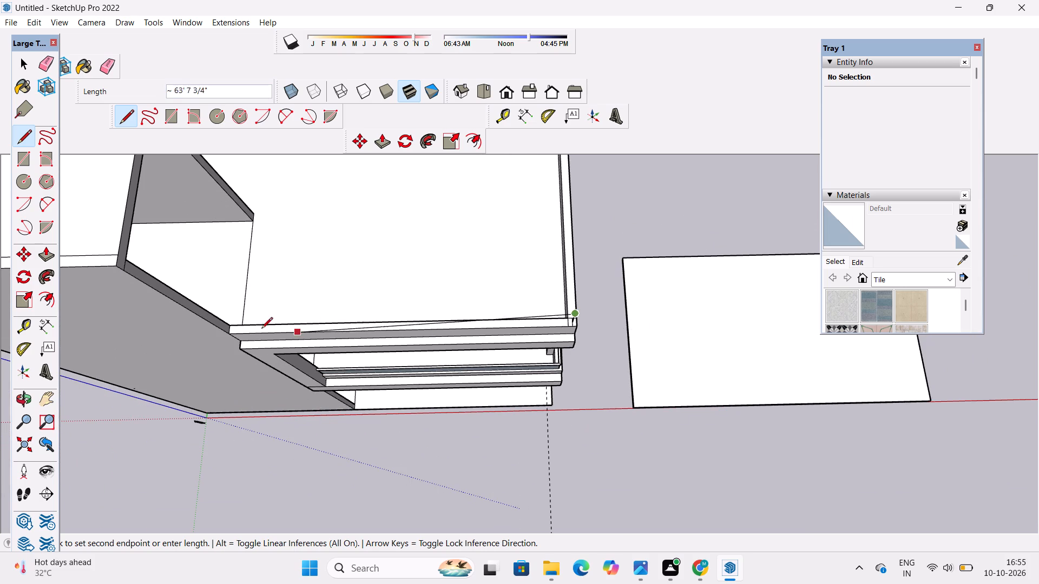
scroll(248, 328, up, 3)
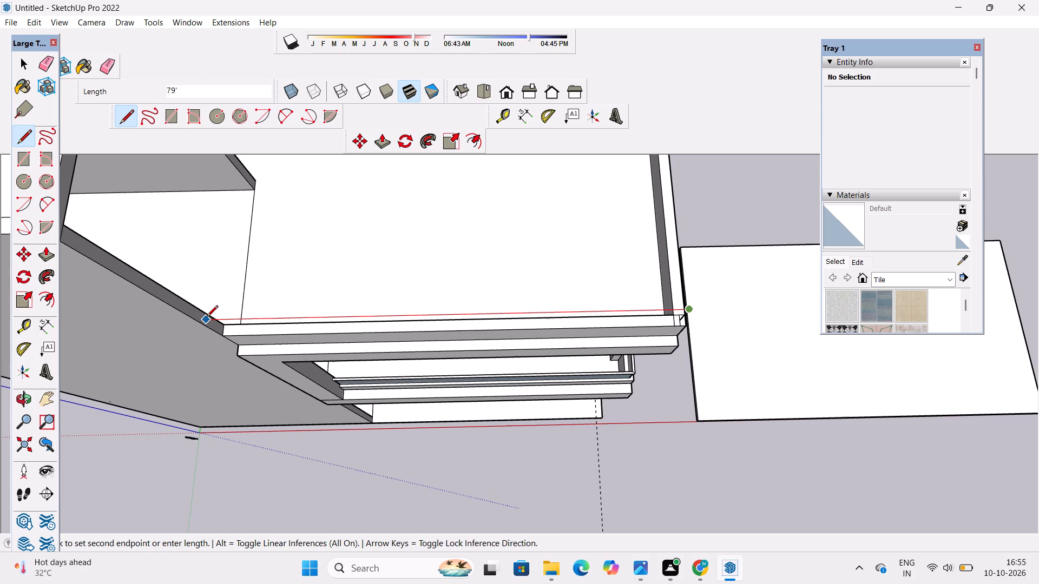
scroll(207, 317, up, 8)
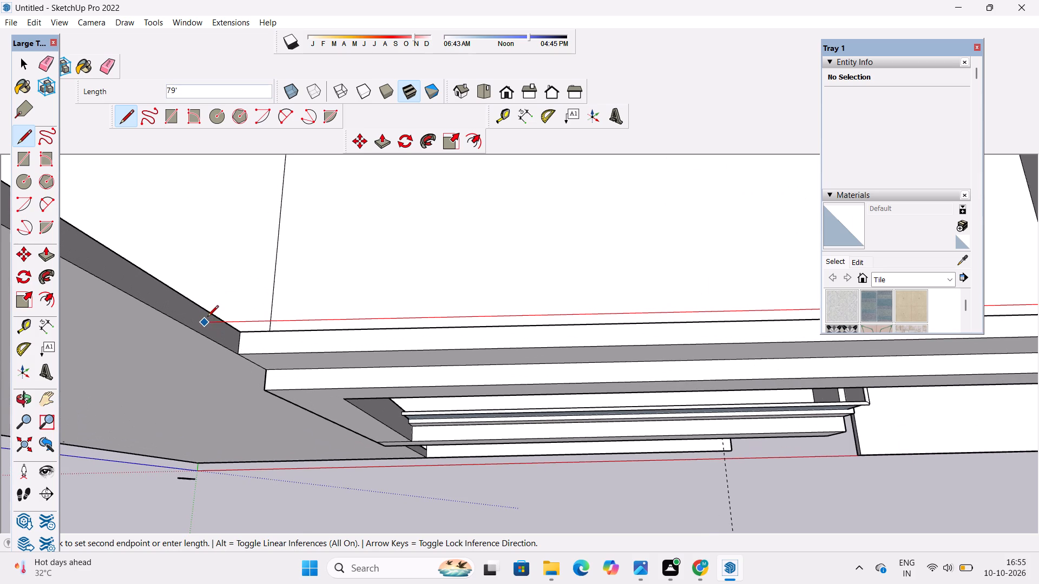
scroll(207, 317, up, 1)
scroll(446, 269, down, 1)
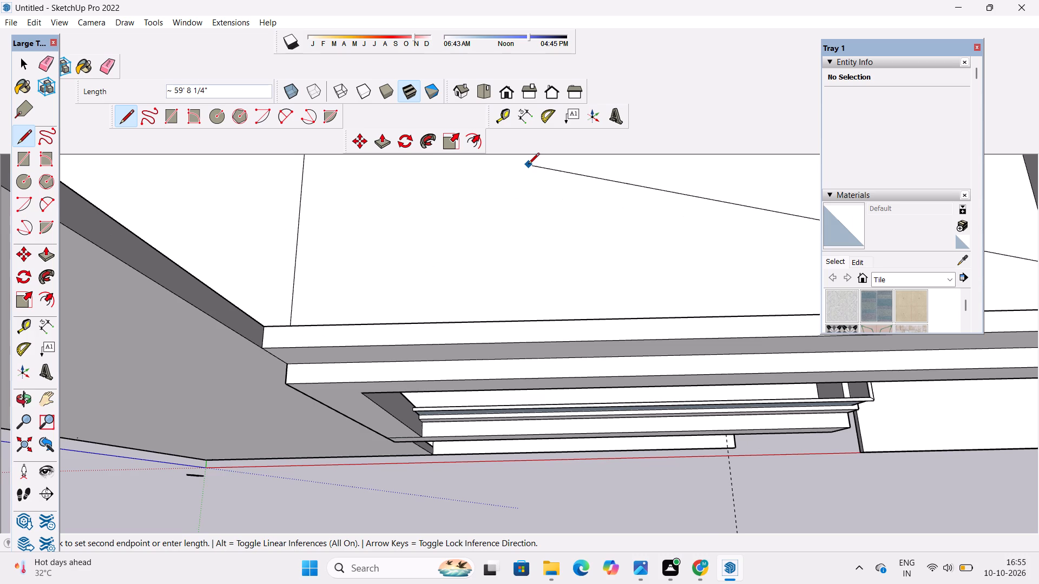
scroll(528, 165, down, 4)
scroll(371, 250, up, 3)
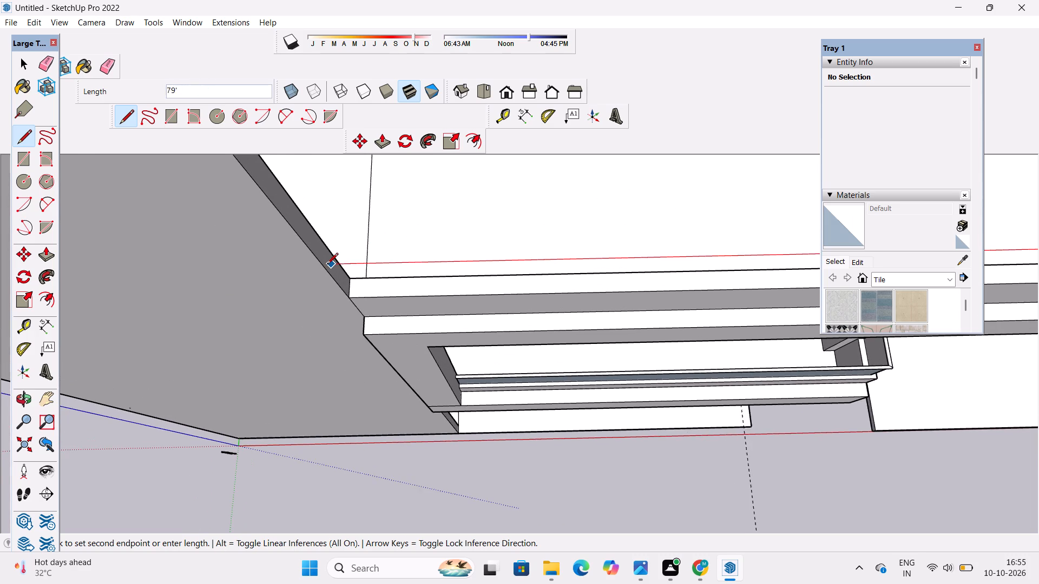
scroll(327, 265, up, 14)
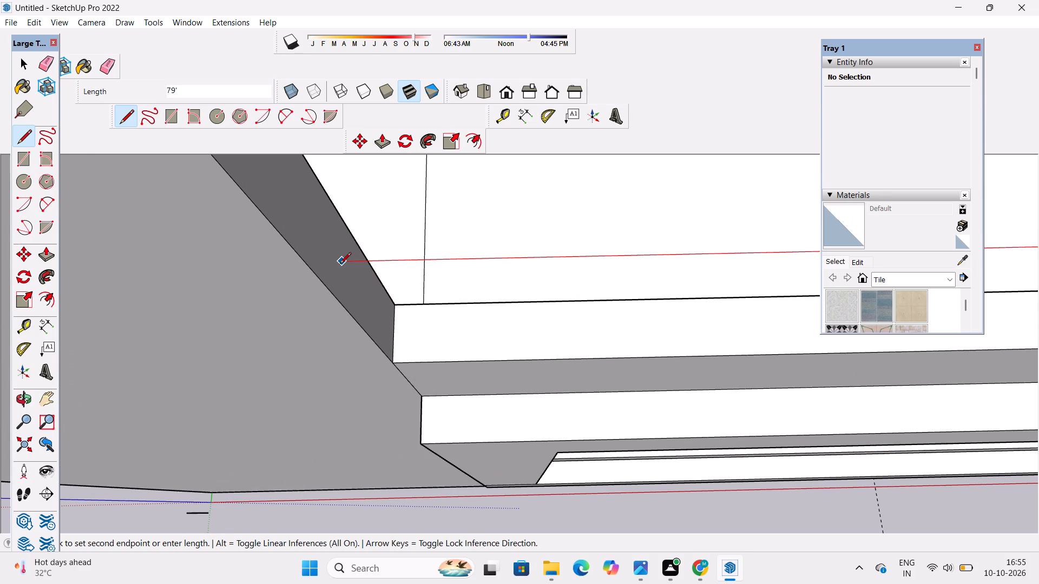
click(340, 264)
Close the front screen outline with a 6' vertical line down the wall and a line back along the parapet top's middle.
click(397, 335)
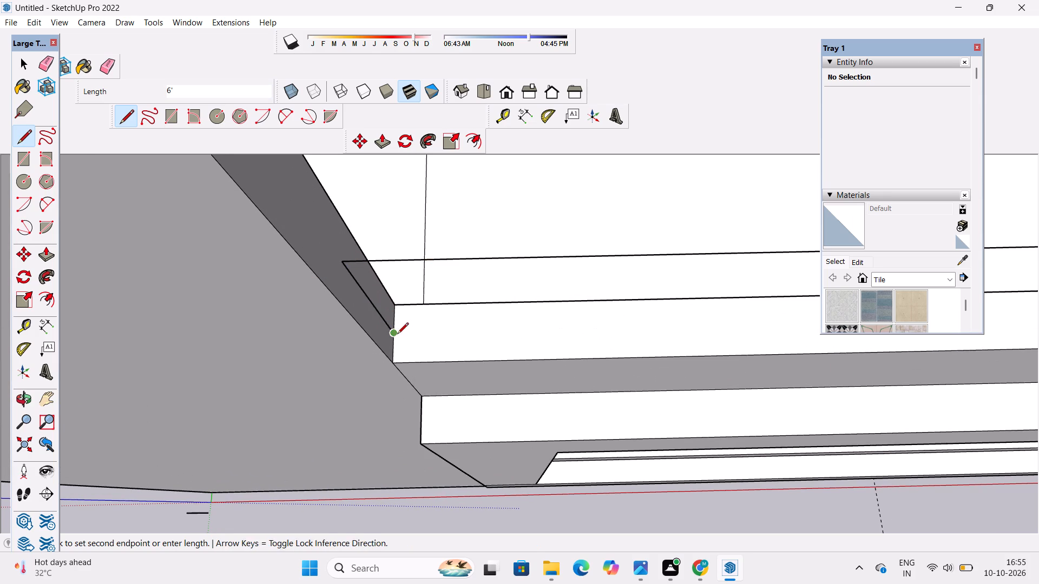
scroll(274, 309, down, 9)
scroll(296, 316, down, 16)
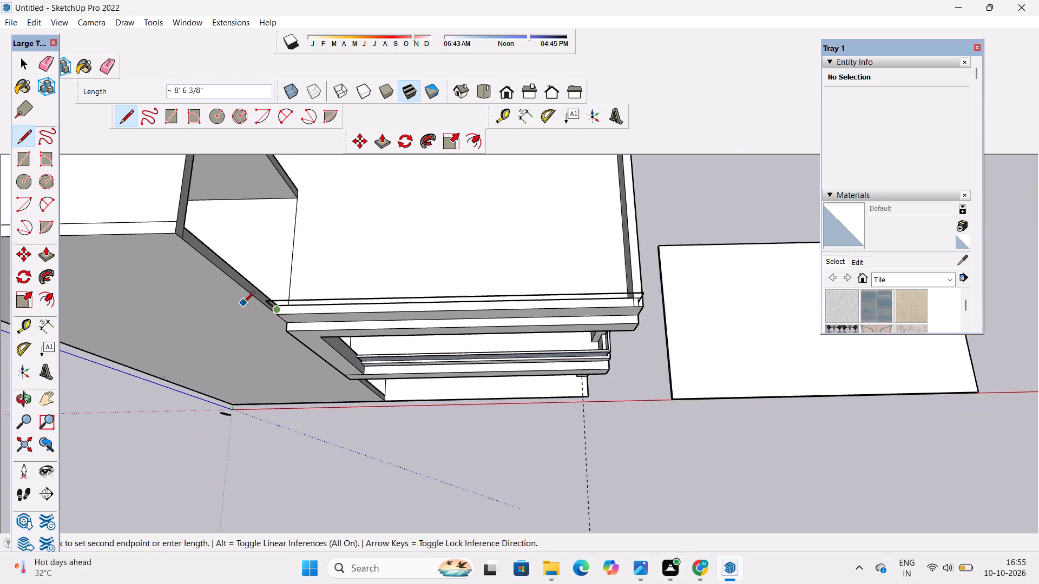
scroll(244, 303, down, 4)
scroll(442, 309, up, 10)
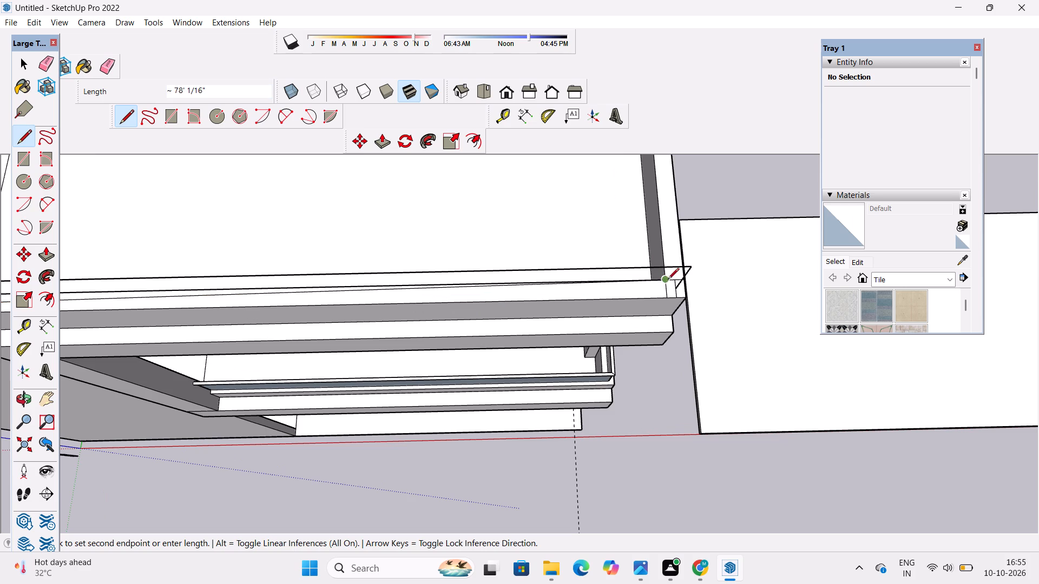
click(676, 289)
Draw a line across the side parapet's top at the rear corner, from the inner corner to the outer edge.
key(o)
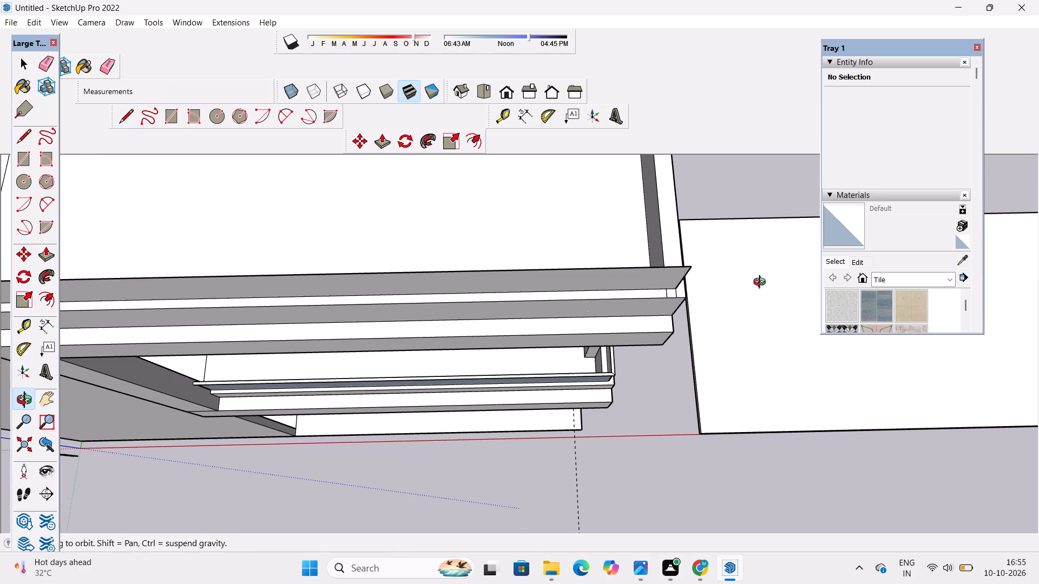
drag(775, 283, 352, 252)
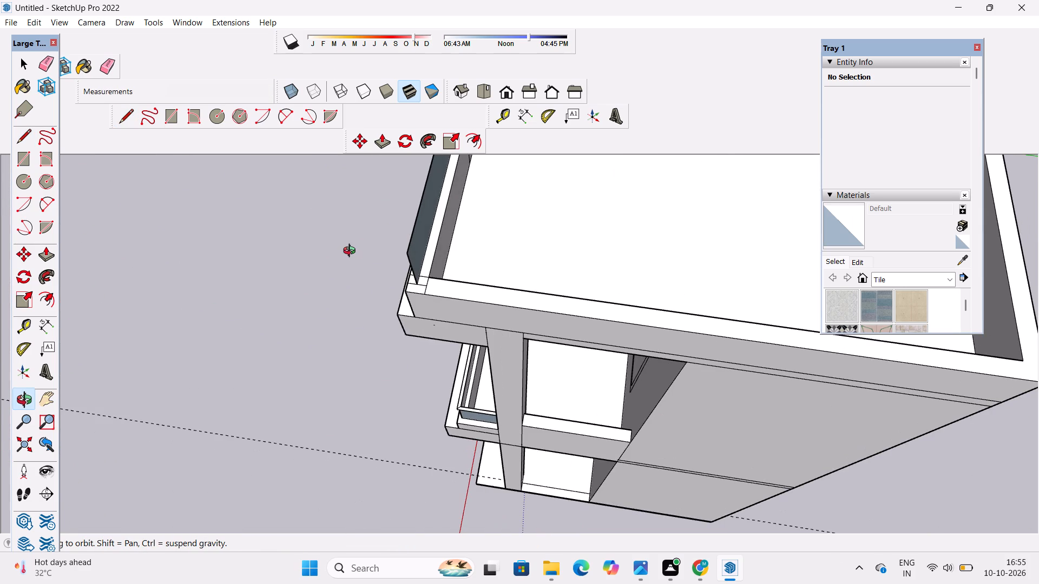
scroll(352, 252, down, 3)
shift+drag(491, 258, 469, 268)
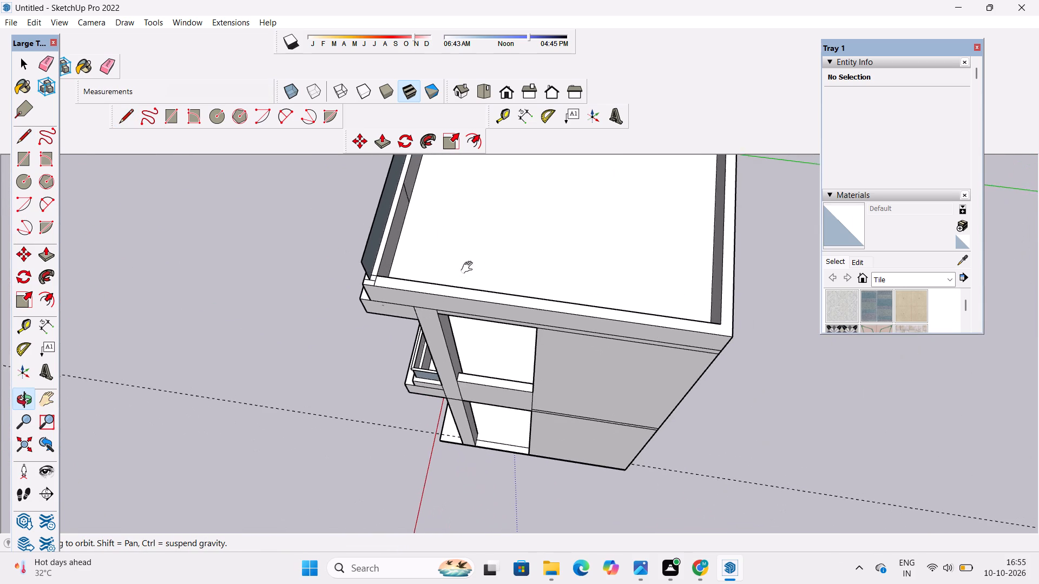
shift+drag(469, 268, 466, 269)
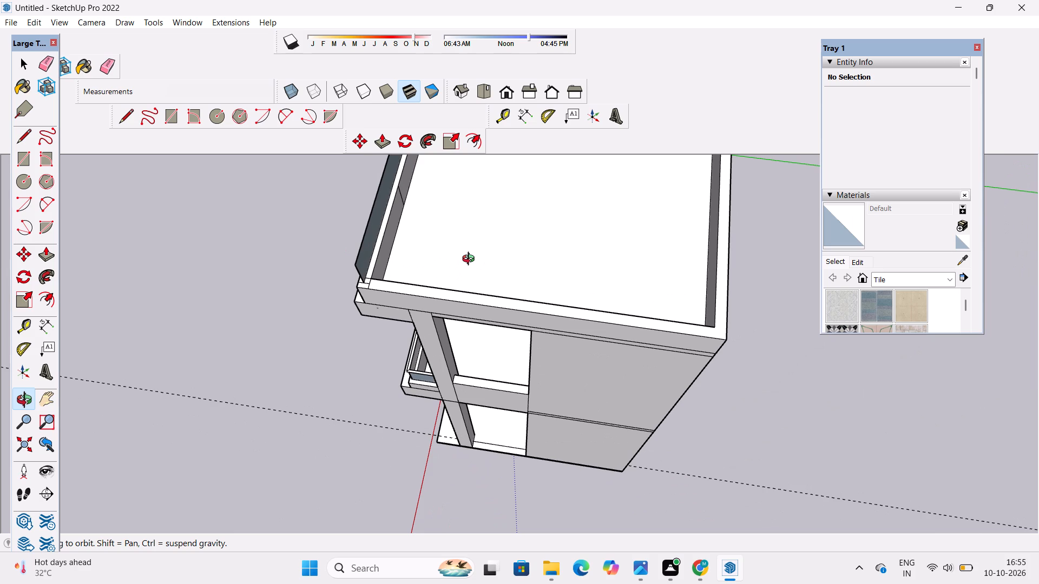
scroll(490, 247, down, 2)
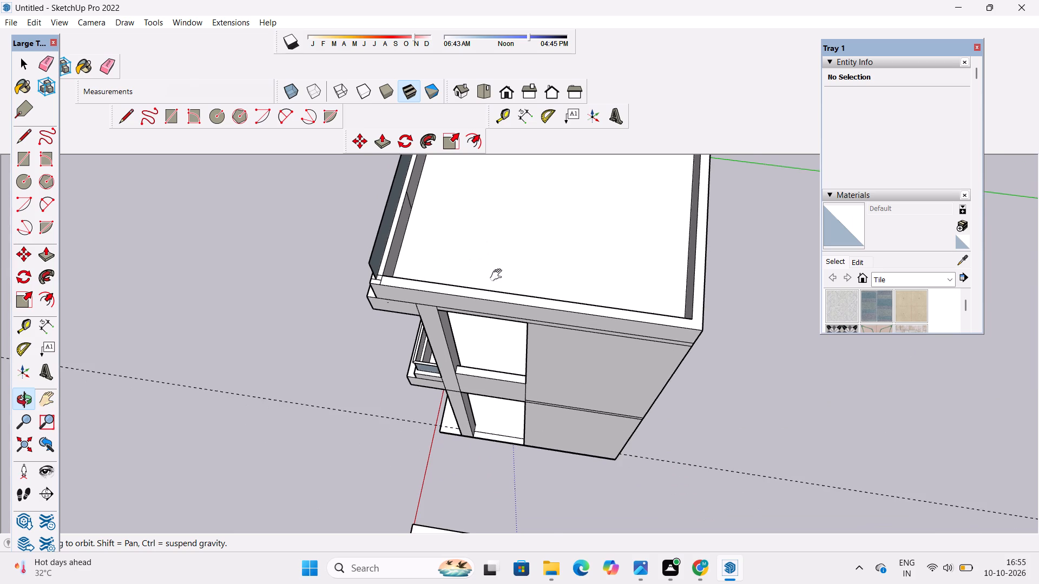
shift+drag(501, 282, 412, 289)
drag(444, 313, 486, 353)
drag(501, 355, 414, 341)
shift+scroll(484, 331, up, 4)
shift+drag(500, 338, 486, 324)
drag(489, 333, 498, 355)
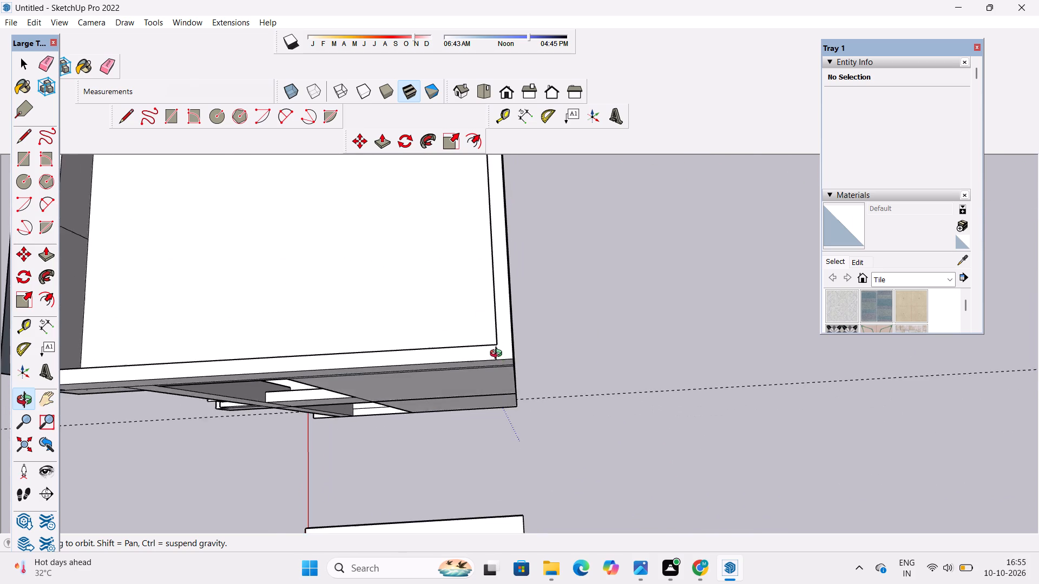
scroll(498, 355, up, 5)
shift+drag(498, 355, 475, 350)
click(473, 348)
key(l)
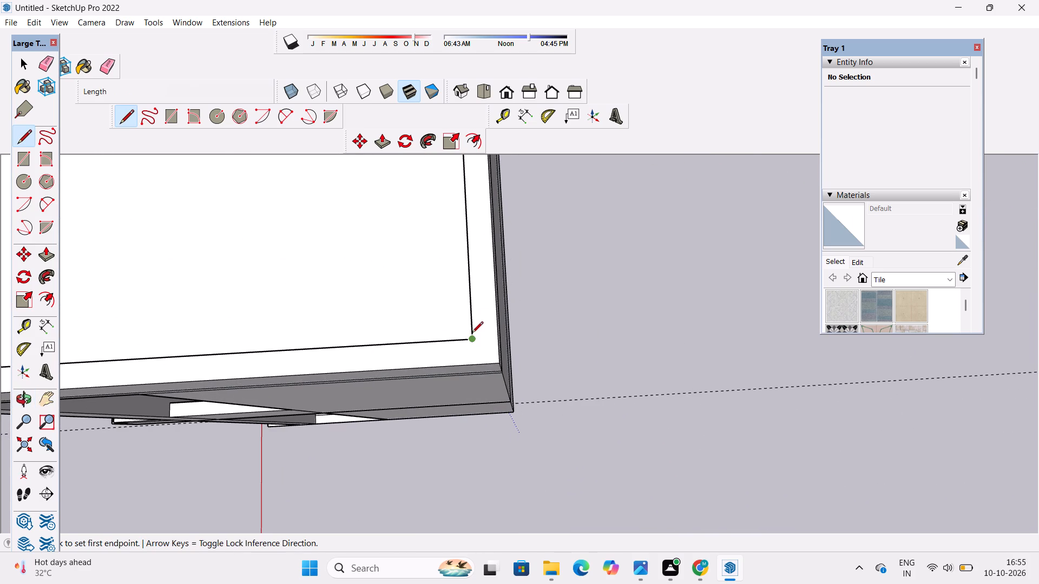
click(472, 339)
click(474, 367)
key(space)
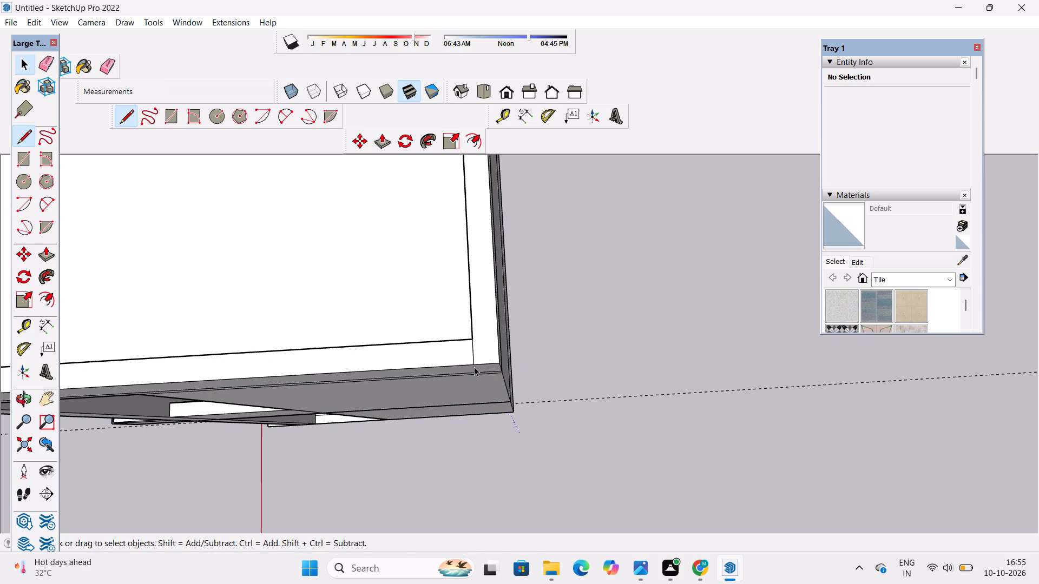
Push/Pull the rear parapet's top face upward by 6'.
text(o)
scroll(474, 367, down, 3)
shift+drag(474, 367, 461, 421)
drag(460, 421, 465, 339)
shift+drag(465, 339, 465, 382)
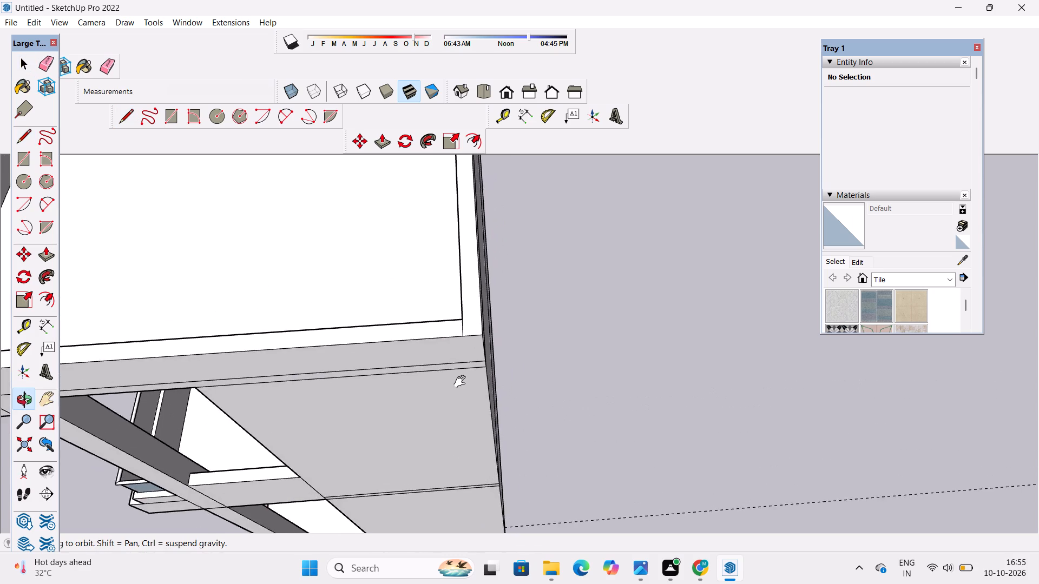
shift+scroll(459, 367, down, 5)
shift+drag(460, 367, 449, 427)
shift+drag(445, 428, 405, 363)
scroll(404, 344, up, 4)
shift+drag(404, 344, 392, 395)
shift+drag(389, 396, 380, 364)
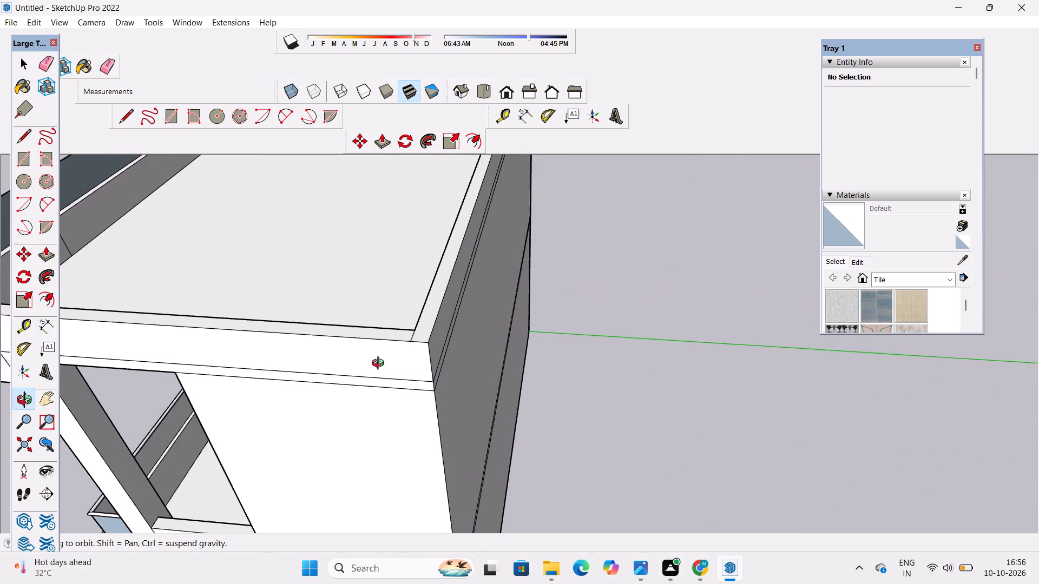
drag(380, 364, 378, 382)
key(space)
click(428, 344)
key(p)
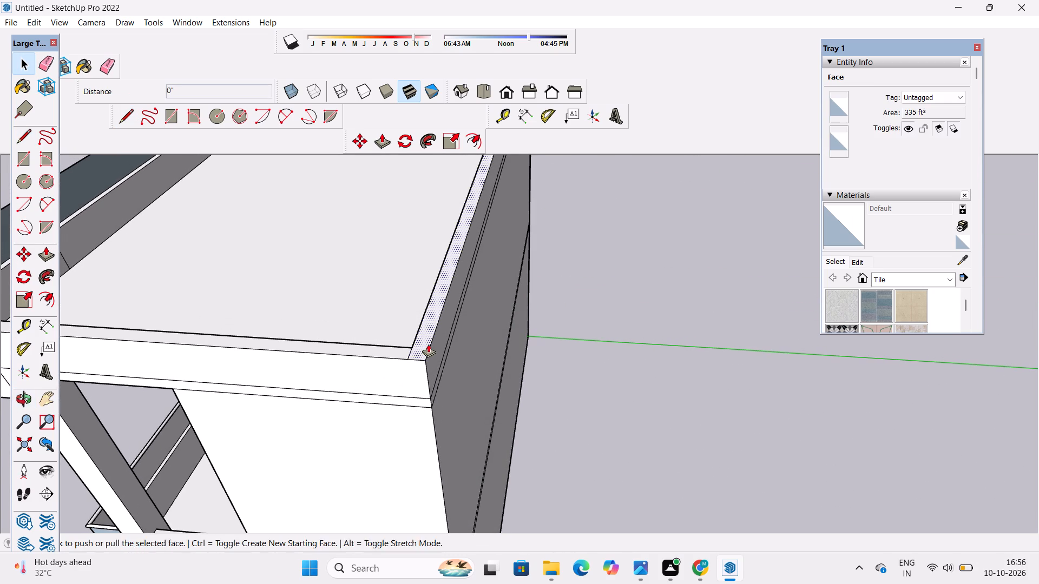
click(428, 344)
text(6')
key(Return)
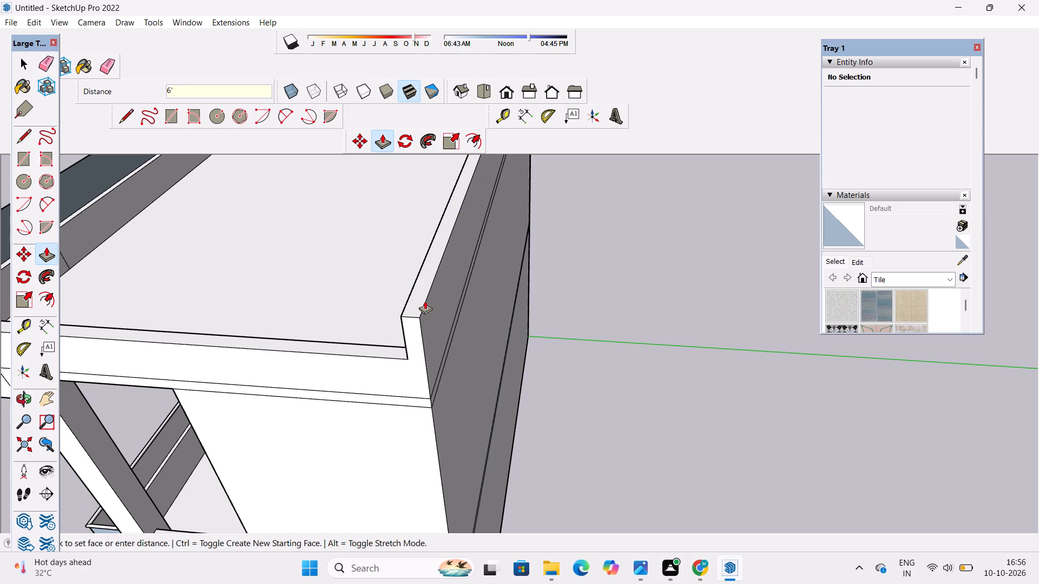
key(space)
Draw a 60' horizontal line from the front screen's upper free corner to the raised rear parapet, above the side parapet.
key(o)
scroll(471, 327, down, 7)
shift+drag(417, 371, 546, 395)
scroll(418, 367, up, 6)
shift+drag(386, 351, 389, 357)
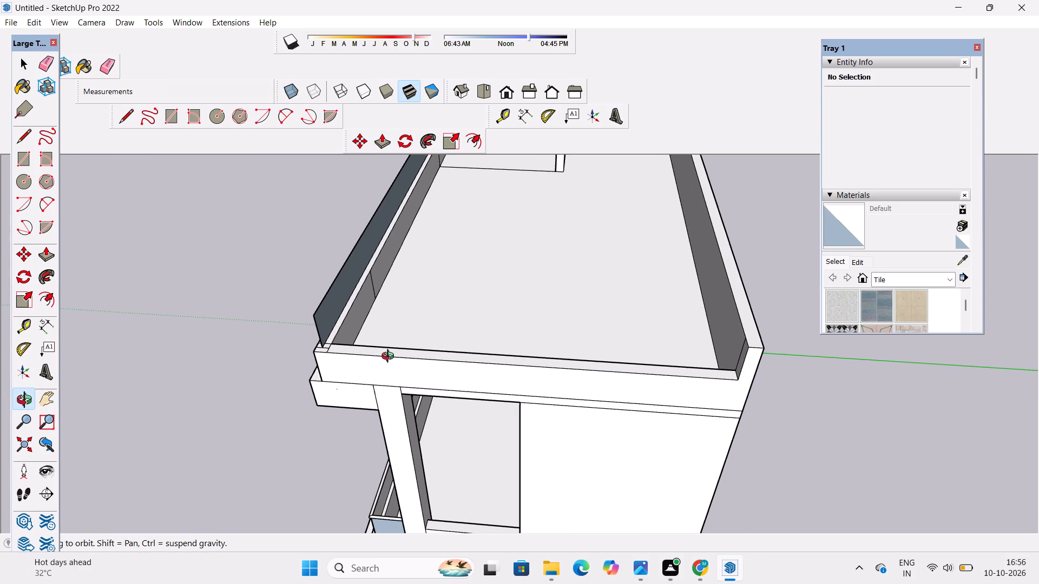
scroll(420, 352, down, 2)
drag(438, 352, 463, 379)
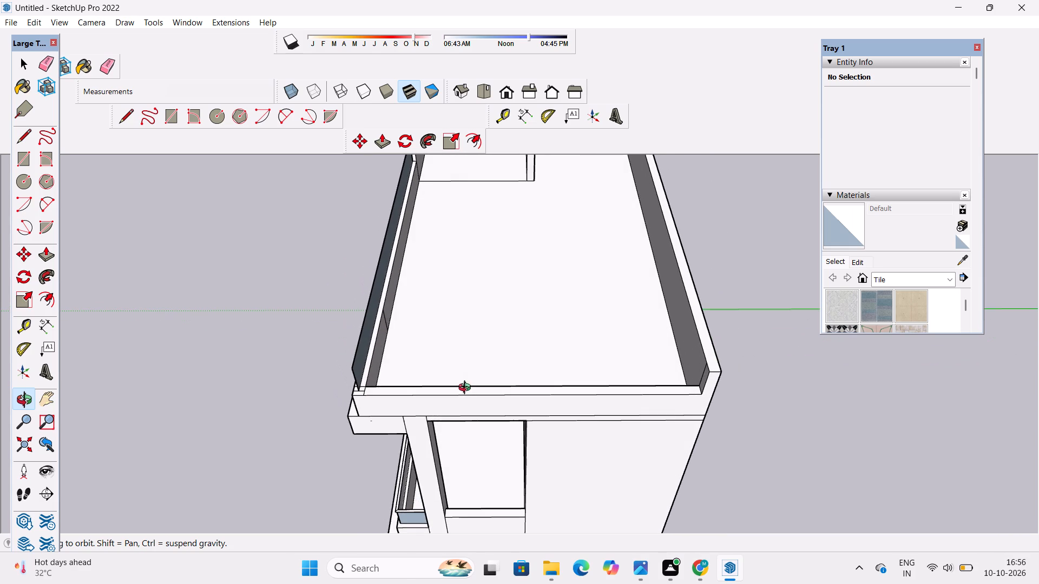
shift+click(467, 389)
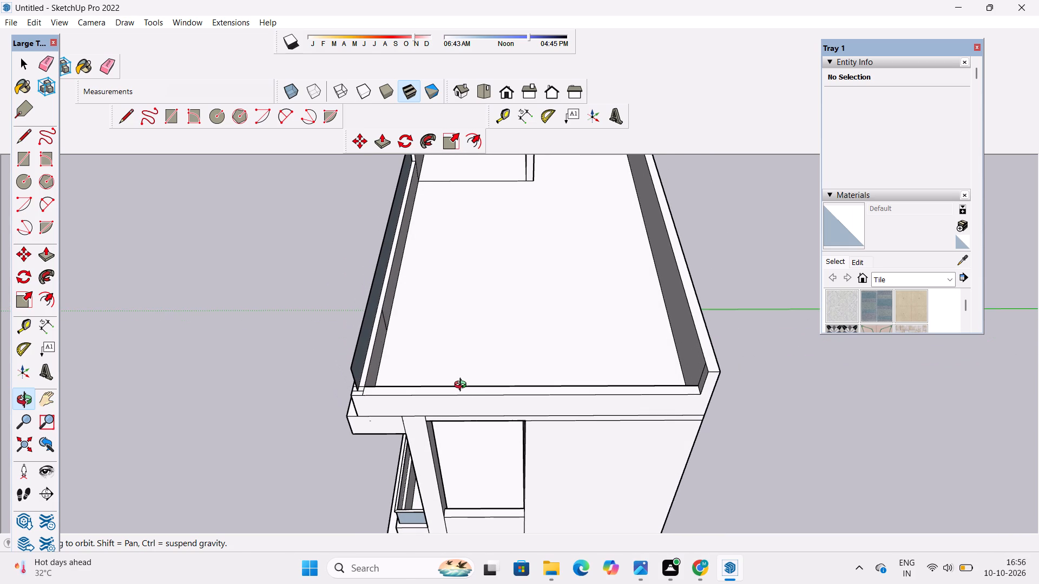
key(l)
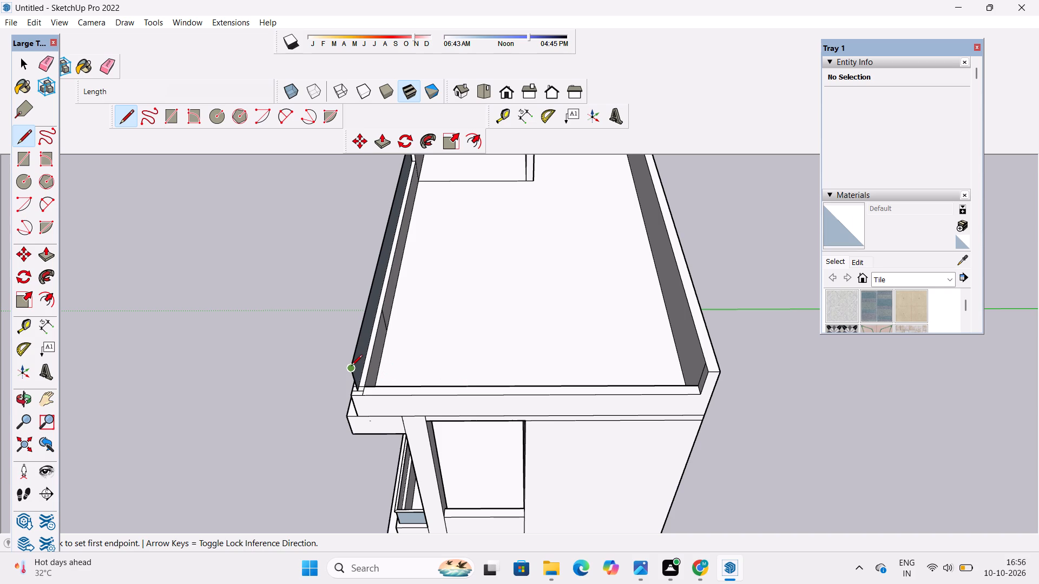
click(351, 367)
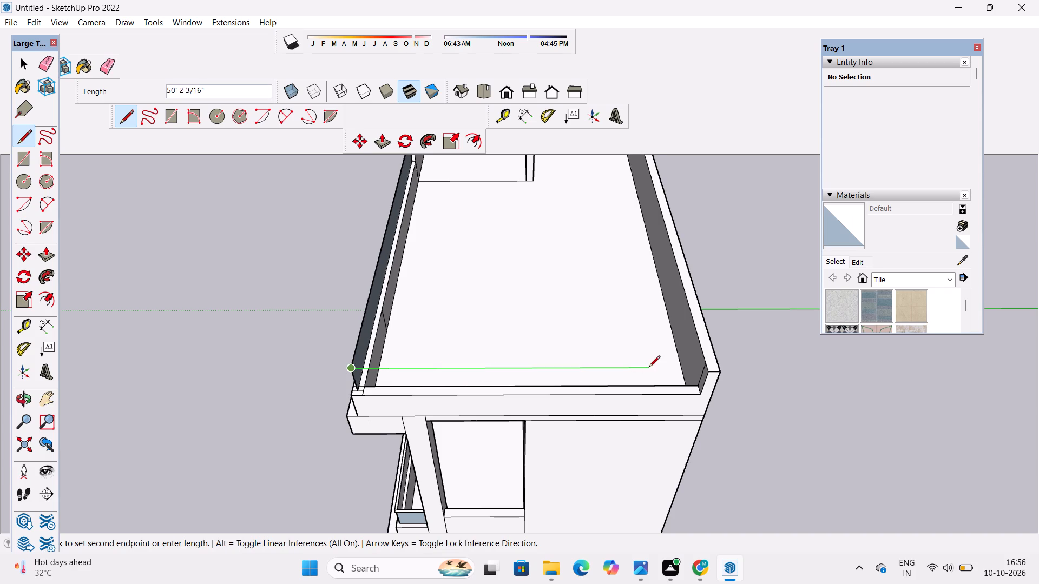
scroll(649, 368, up, 4)
scroll(742, 368, up, 10)
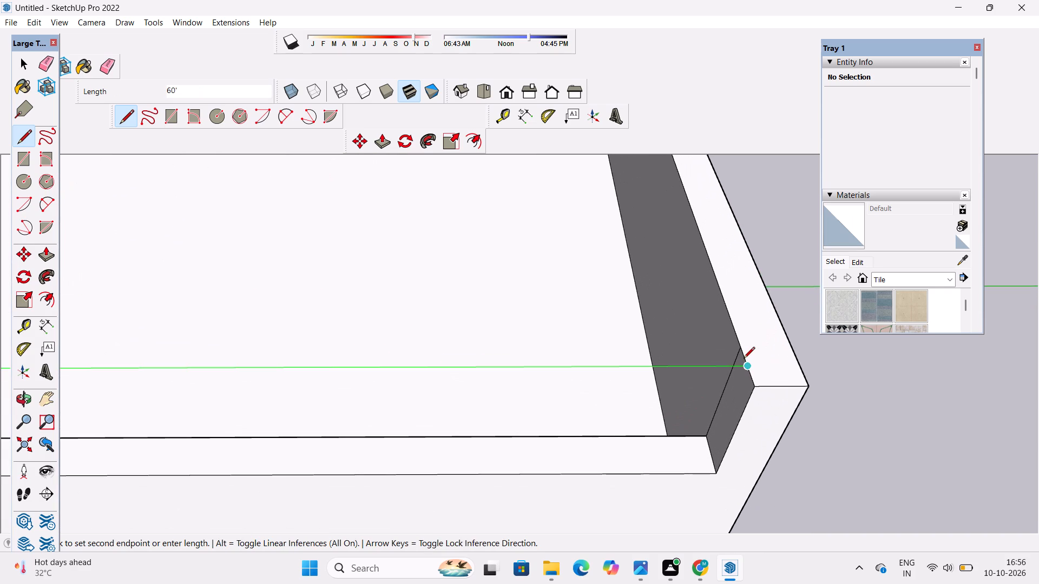
click(747, 367)
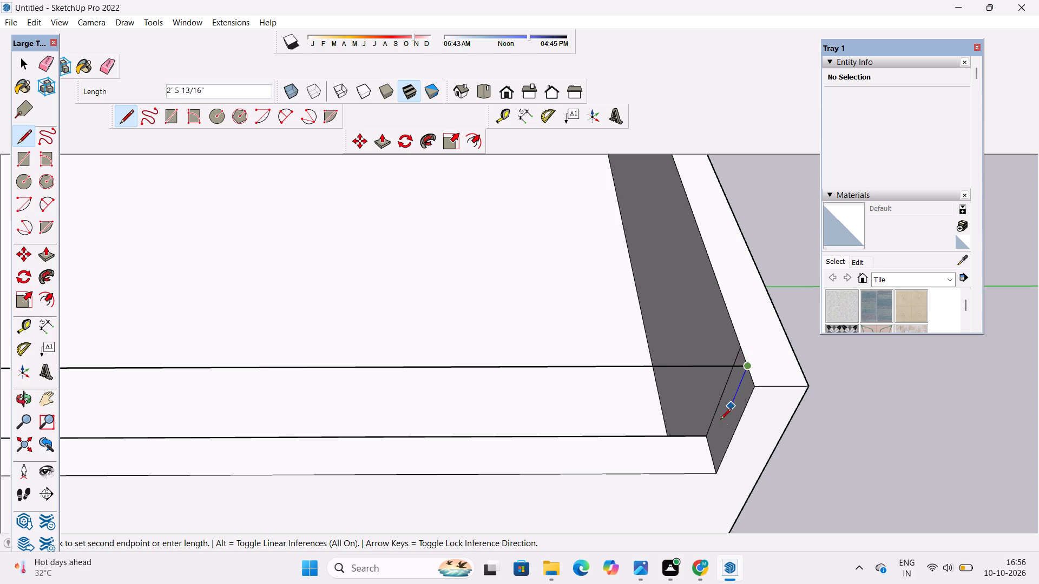
Close the side screen outline with a 6' vertical line down the raised rear wall and a 60' line along the side parapet's top.
click(712, 454)
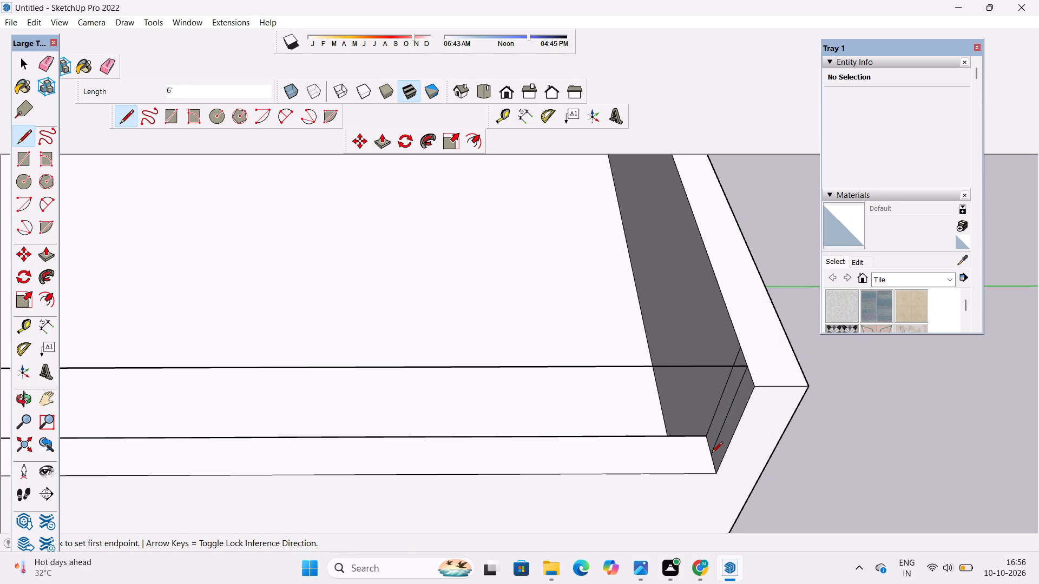
scroll(712, 454, down, 3)
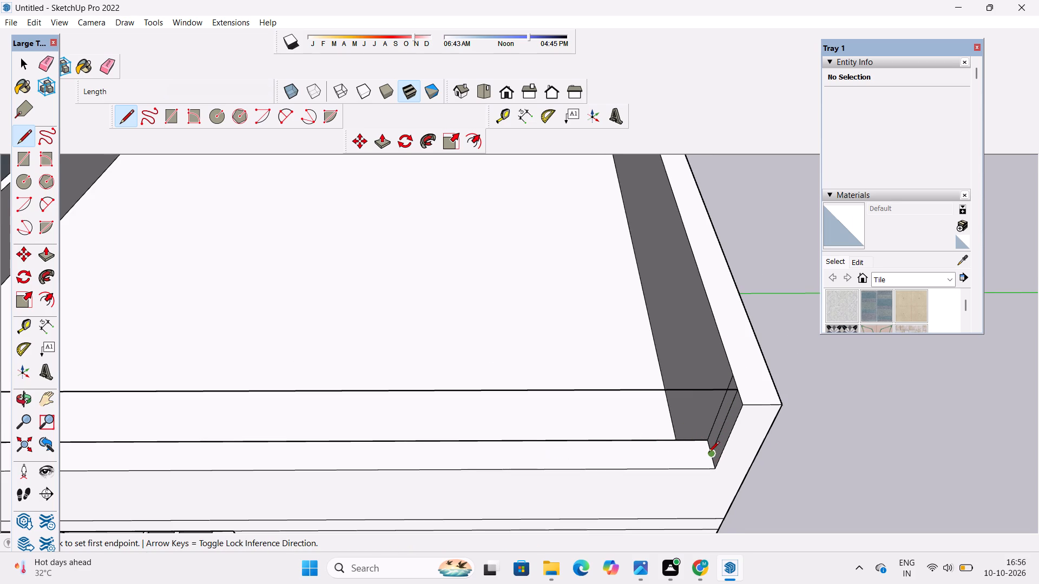
click(712, 455)
scroll(714, 450, down, 12)
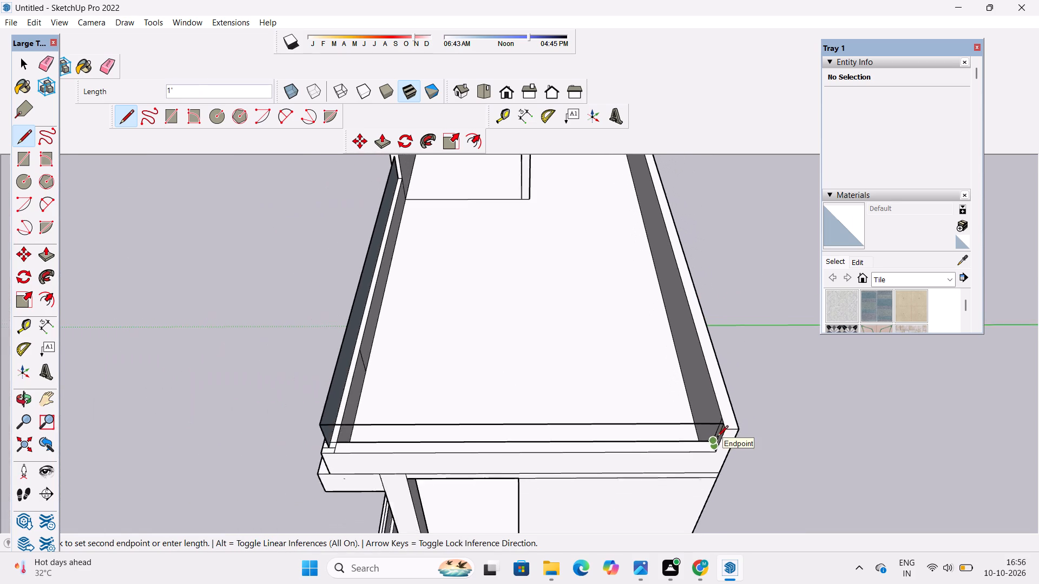
scroll(366, 441, up, 8)
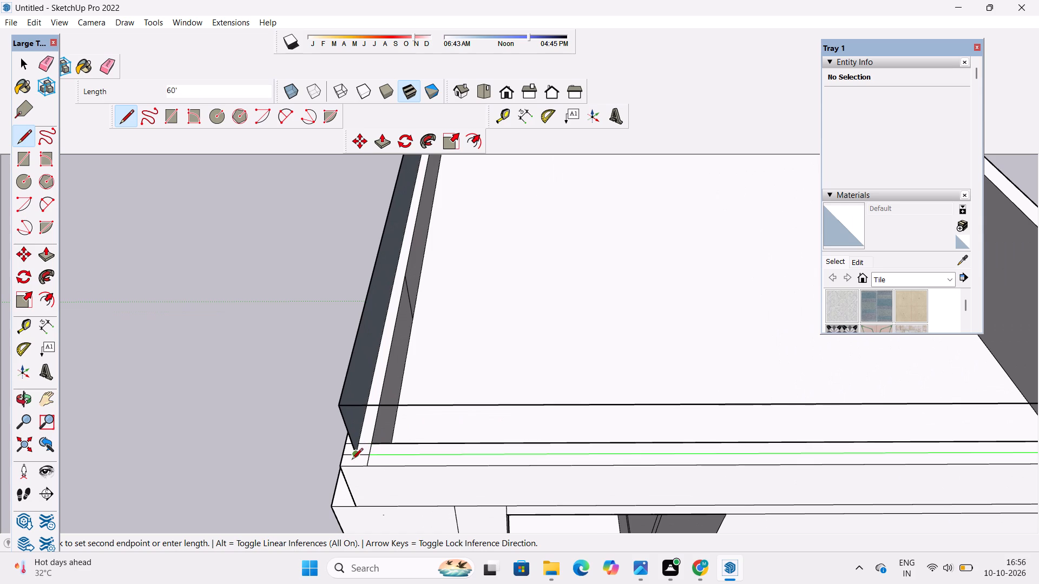
scroll(353, 455, up, 9)
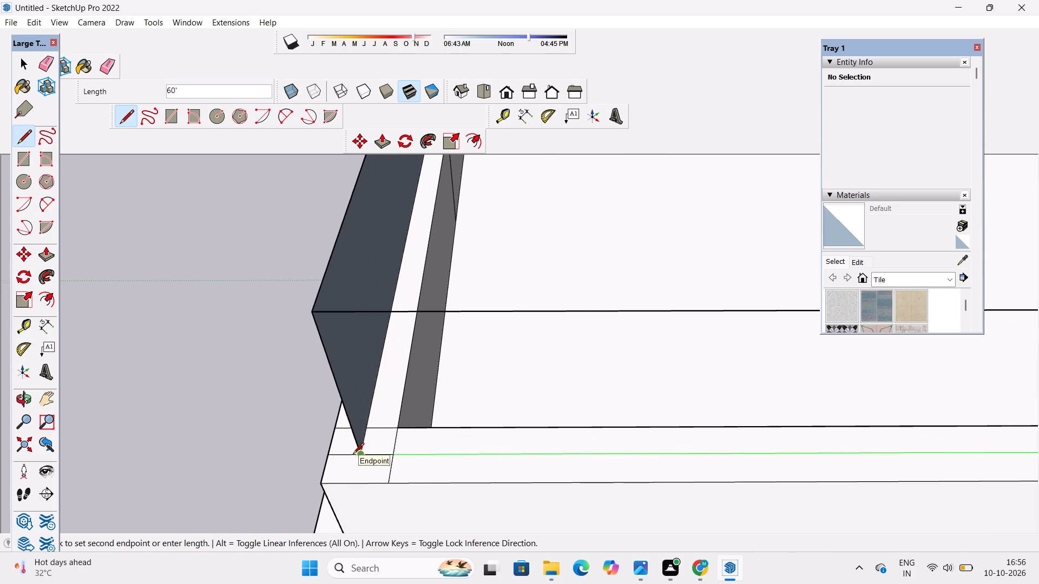
click(356, 449)
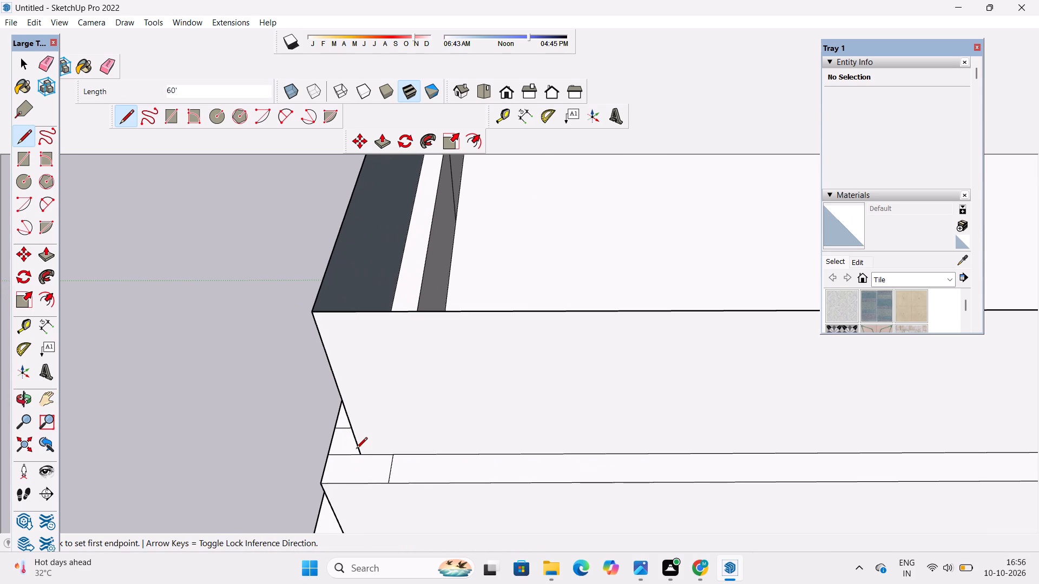
Erase the short stray lines across the outer strip of the parapet's top at the front-side corner.
key(space)
text(e)
scroll(286, 476, up, 4)
scroll(345, 421, down, 1)
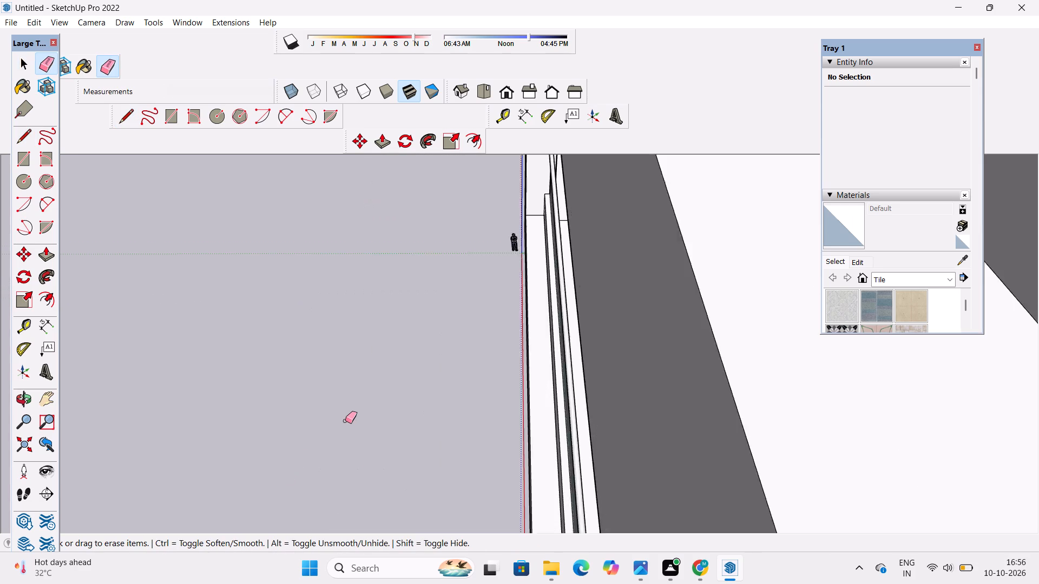
scroll(345, 421, down, 2)
drag(477, 320, 478, 350)
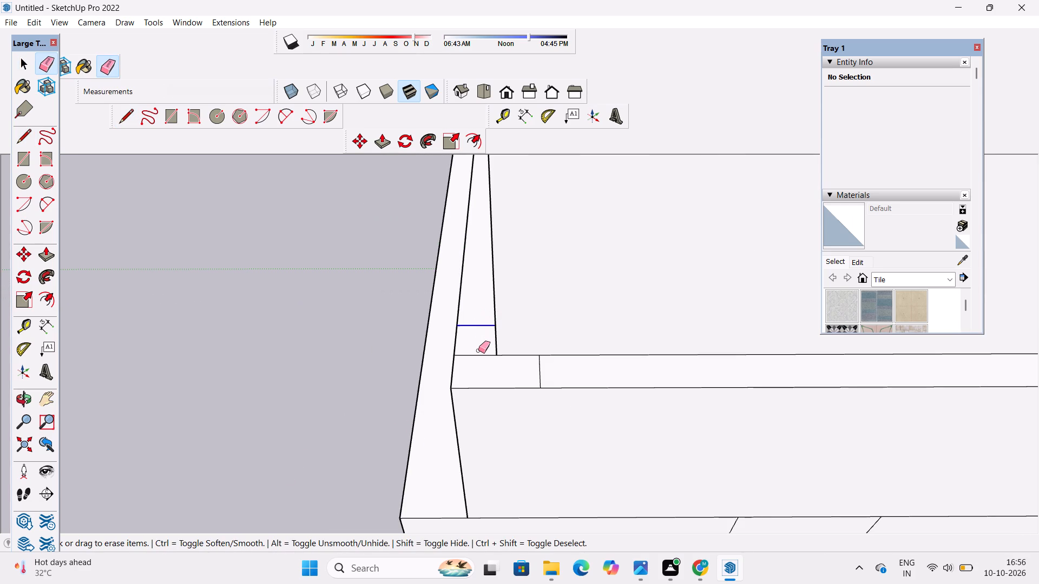
drag(478, 350, 478, 357)
click(537, 369)
Erase the two short lines crossing the inner strip of the parapet's top at the corner between the front and side screens.
key(space)
text(p)
scroll(494, 361, down, 2)
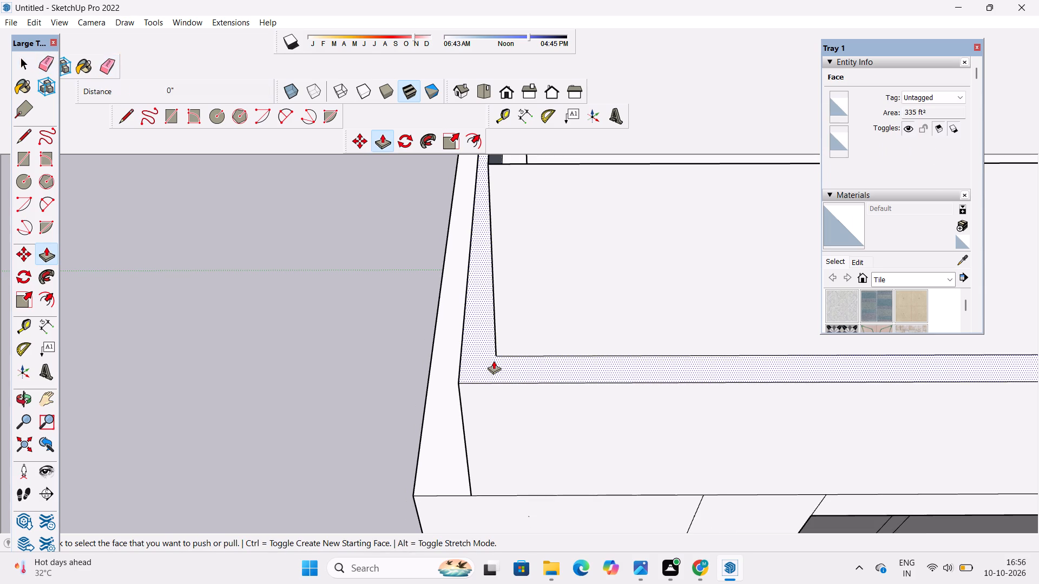
key(o)
scroll(473, 349, down, 6)
drag(611, 304, 463, 501)
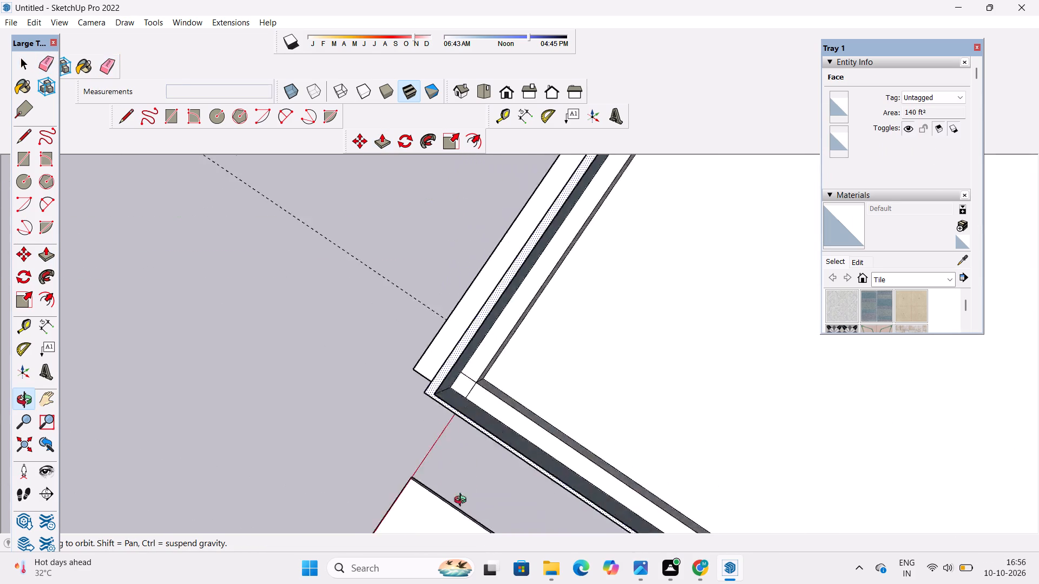
drag(463, 501, 407, 439)
drag(633, 330, 522, 341)
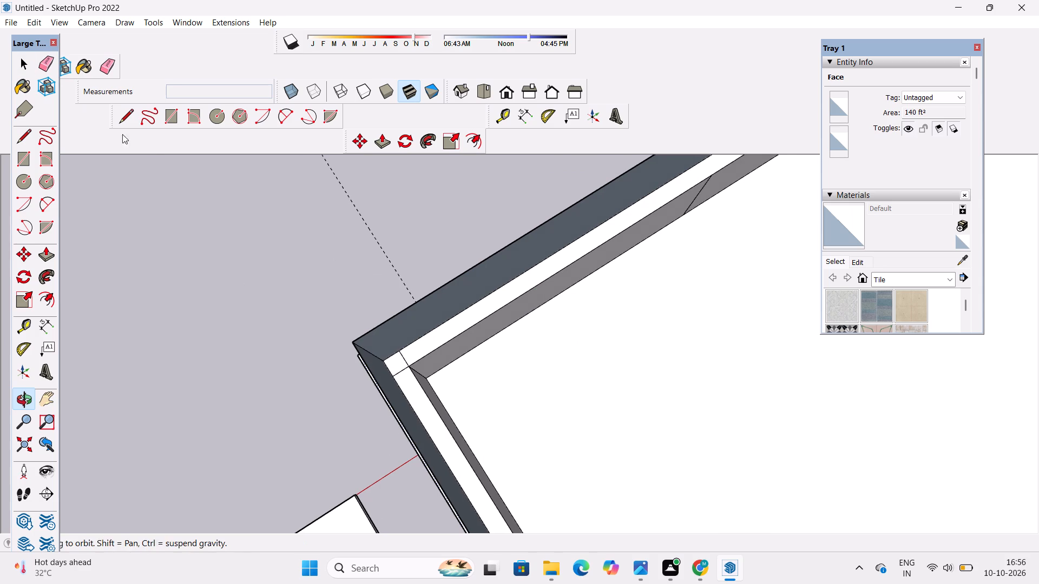
click(111, 68)
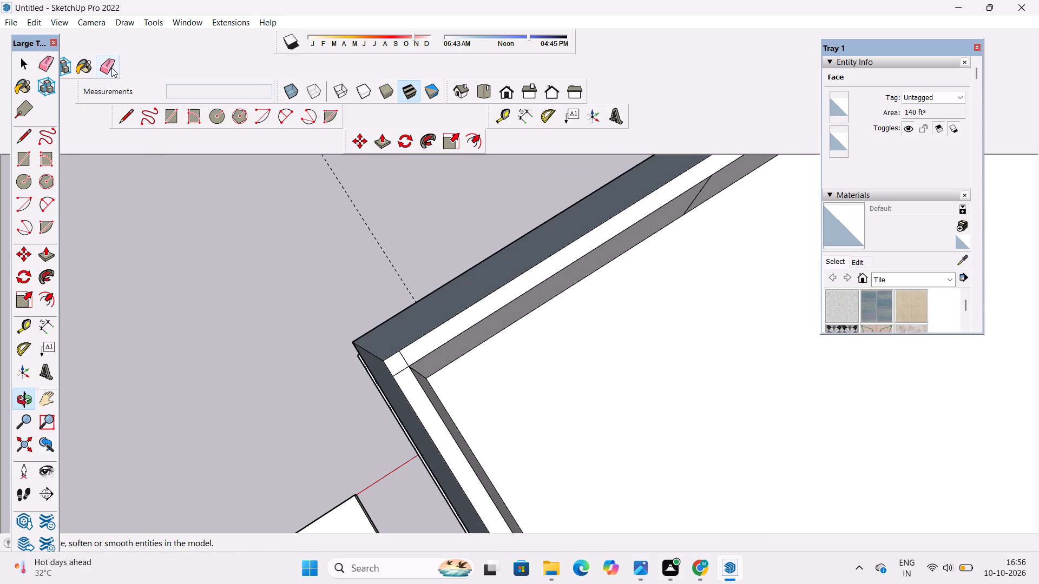
scroll(405, 381, up, 5)
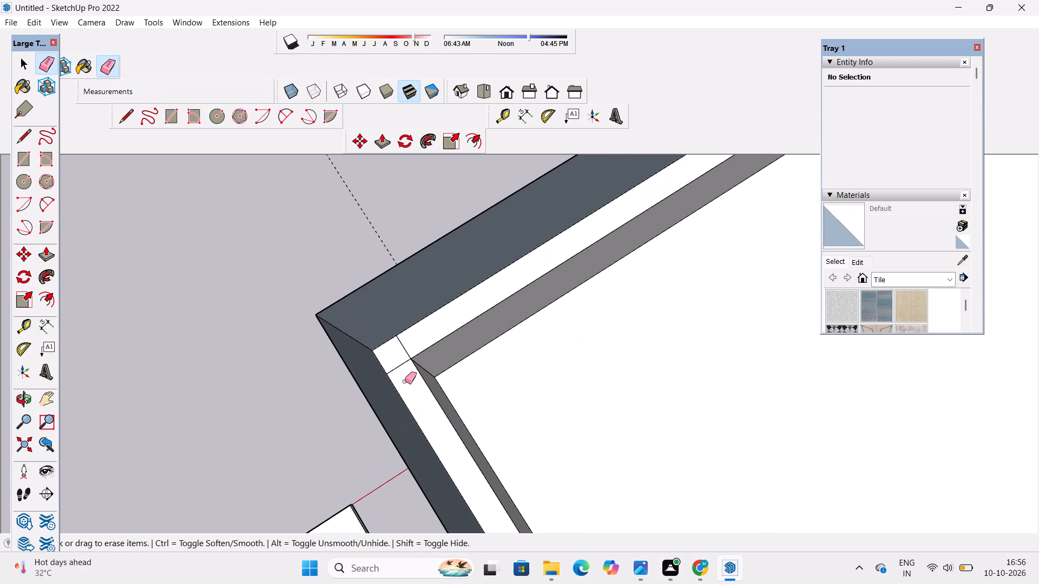
scroll(405, 381, up, 3)
drag(410, 323, 403, 362)
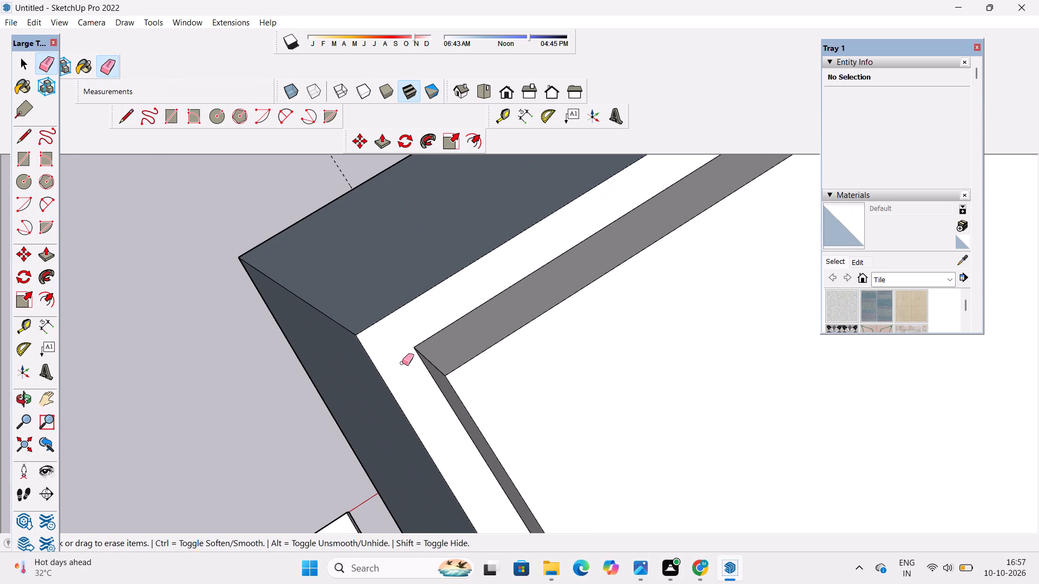
Erase the vertical line on the raised rear wall's inner face, above the side parapet's inner edge.
key(o)
scroll(403, 353, down, 20)
drag(416, 423, 274, 332)
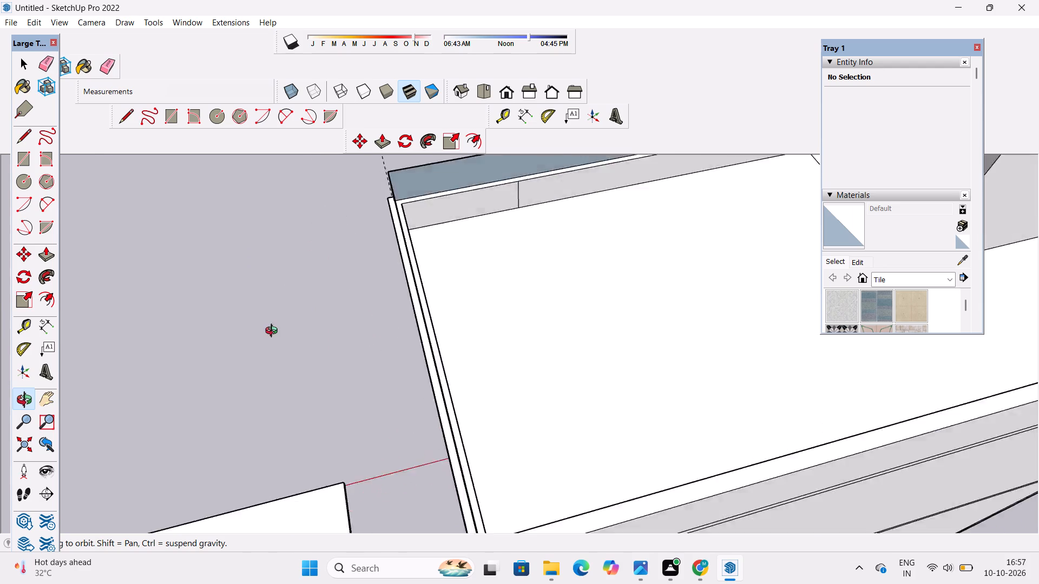
drag(274, 332, 205, 334)
drag(346, 361, 308, 302)
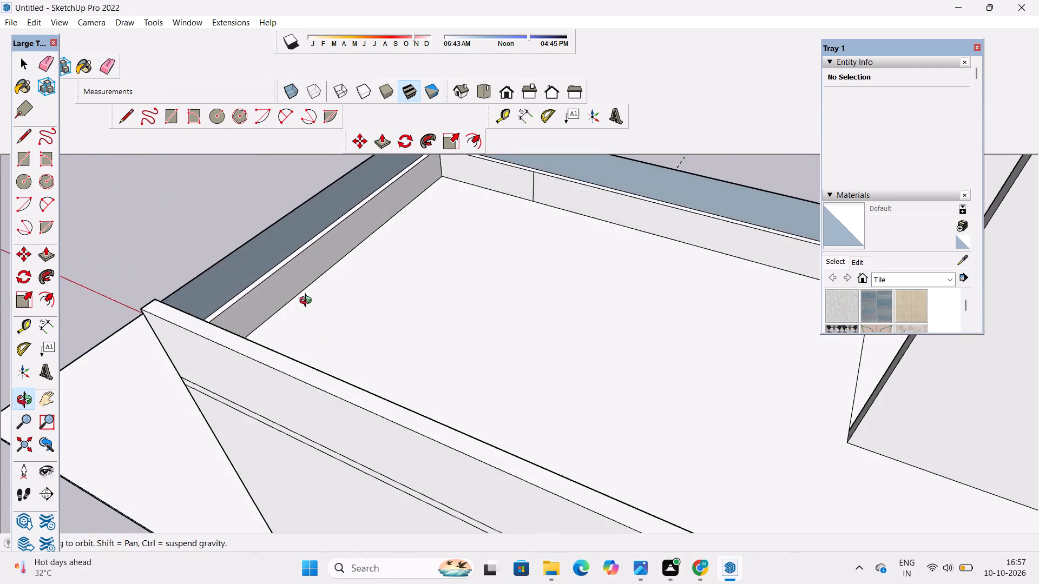
drag(308, 302, 205, 414)
scroll(237, 376, down, 2)
scroll(294, 357, up, 4)
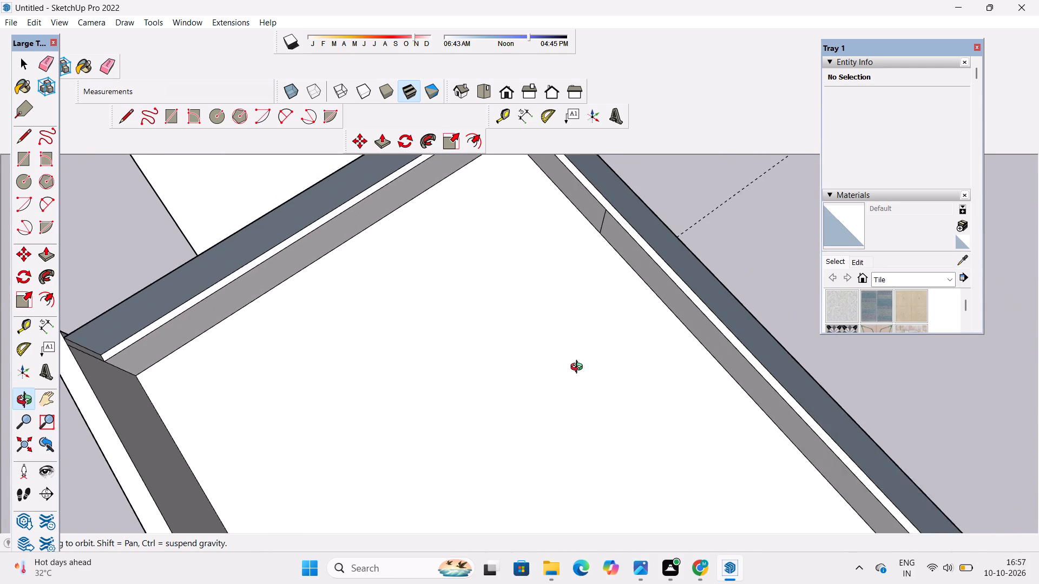
drag(579, 368, 564, 371)
drag(547, 375, 370, 436)
scroll(622, 399, down, 5)
drag(772, 464, 522, 298)
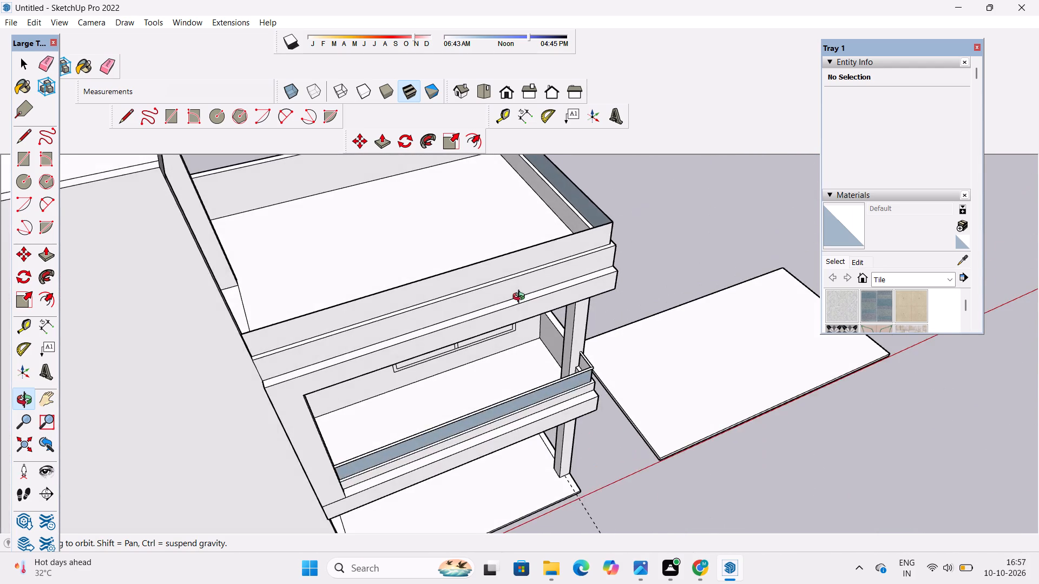
scroll(558, 349, down, 5)
drag(671, 428, 469, 395)
scroll(586, 221, up, 8)
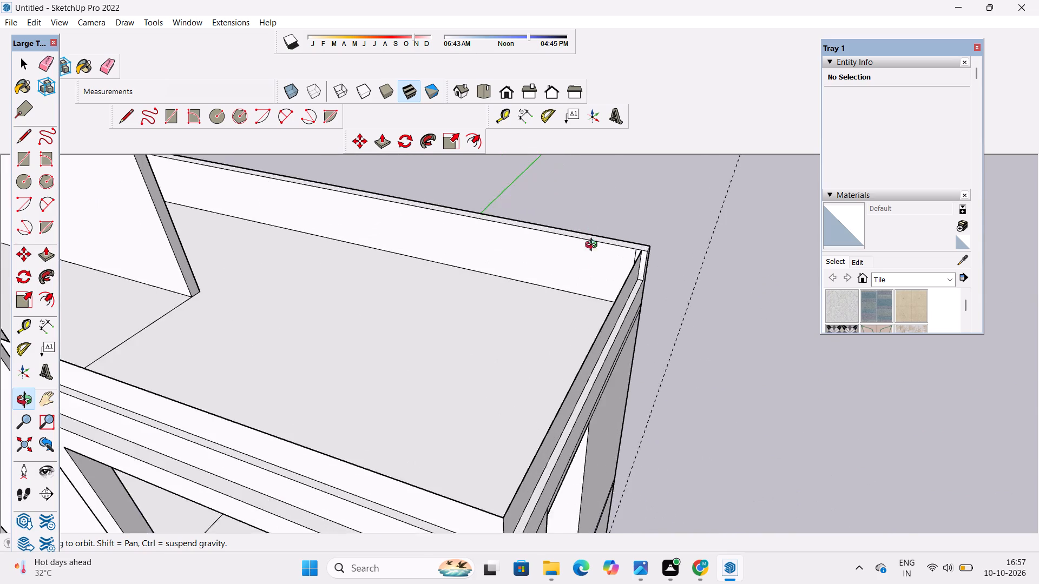
scroll(594, 246, up, 5)
drag(563, 315, 653, 313)
scroll(684, 218, up, 9)
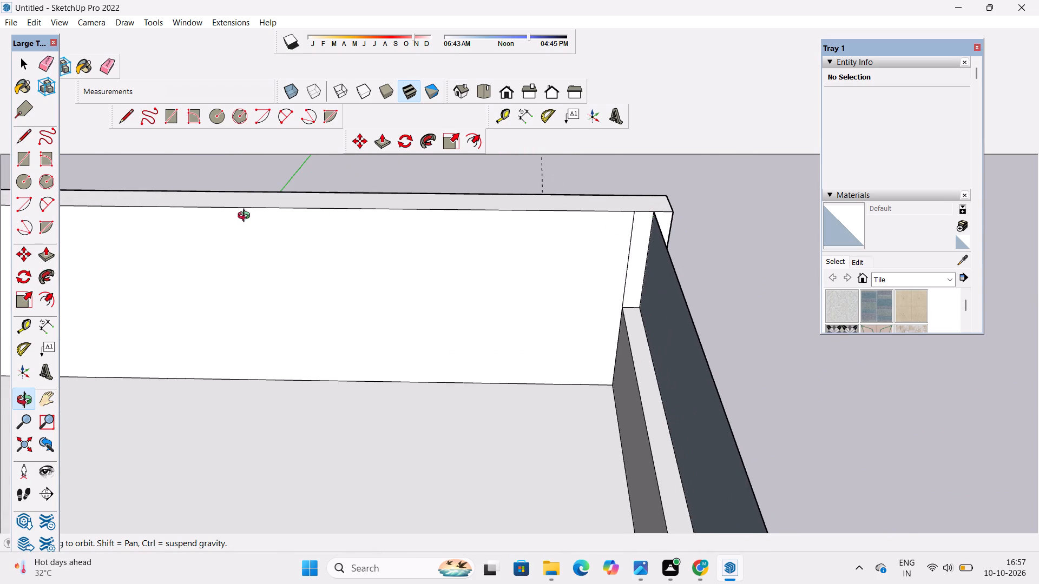
click(101, 64)
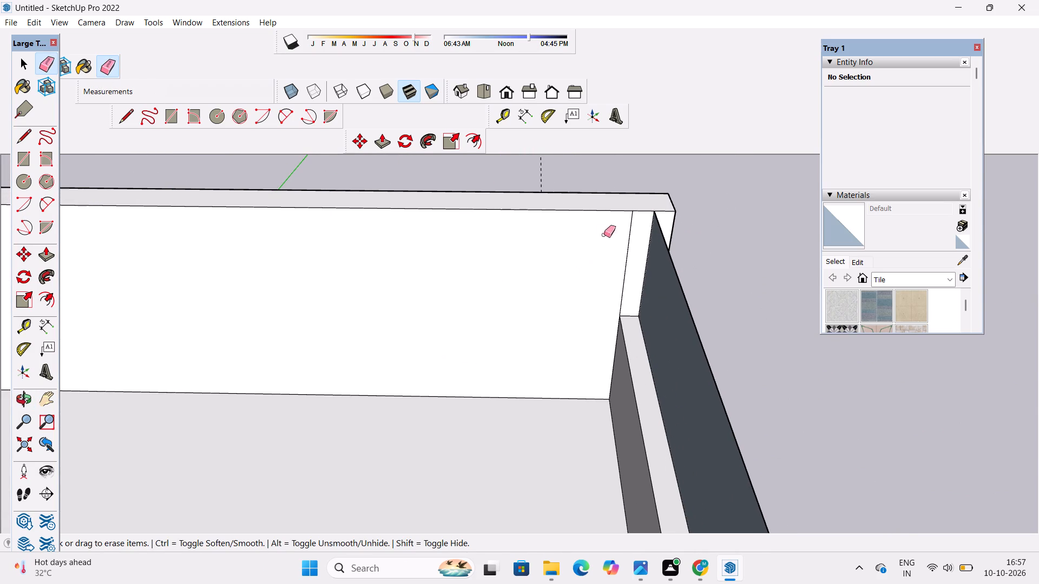
click(627, 227)
Erase the vertical line splitting the inner face of the front parapet near the front-side corner.
key(o)
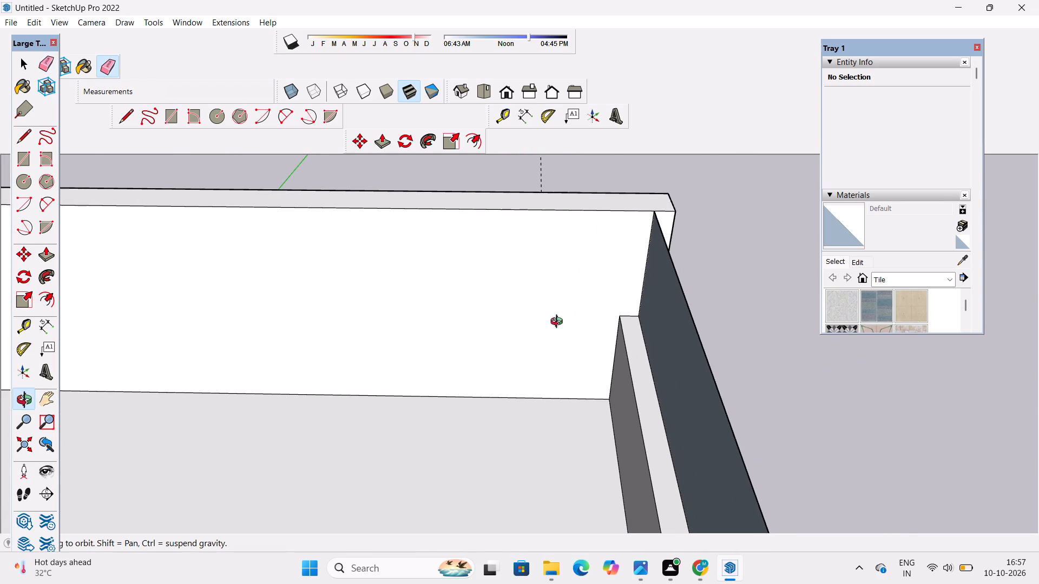
scroll(587, 242, down, 6)
drag(685, 301, 531, 322)
drag(538, 325, 685, 353)
scroll(698, 312, down, 2)
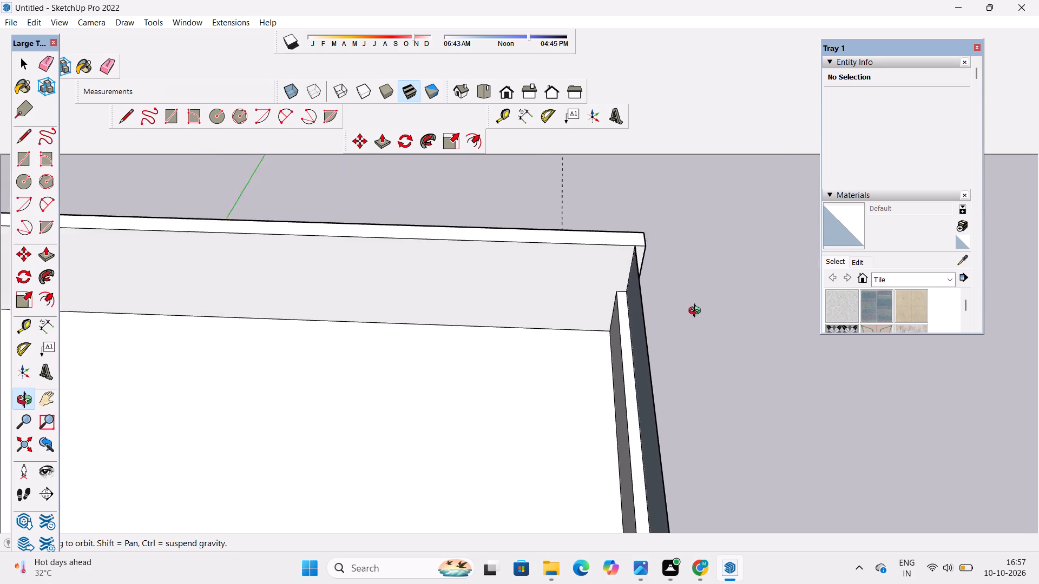
scroll(697, 312, down, 1)
drag(679, 370, 601, 287)
drag(568, 420, 705, 395)
scroll(705, 395, down, 6)
shift+drag(714, 392, 536, 347)
drag(545, 388, 891, 391)
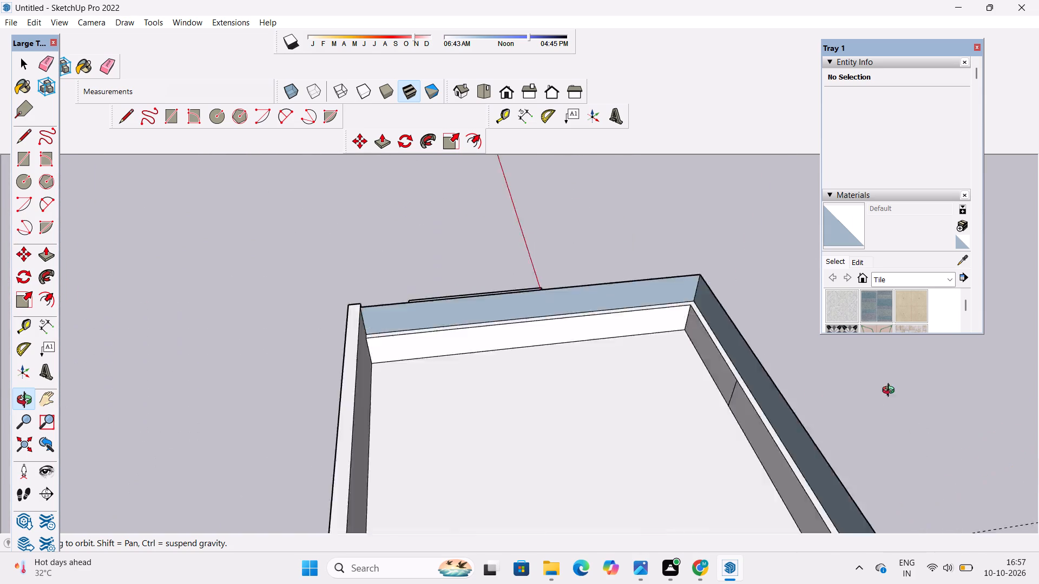
drag(891, 391, 947, 382)
scroll(682, 326, up, 4)
shift+drag(682, 326, 428, 371)
drag(474, 388, 615, 395)
shift+drag(615, 395, 543, 369)
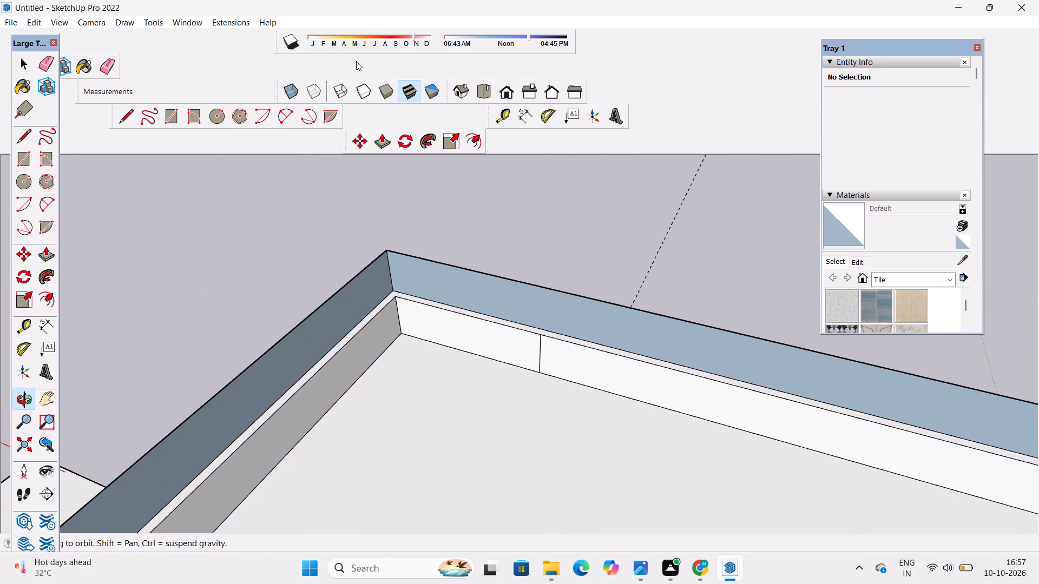
click(52, 62)
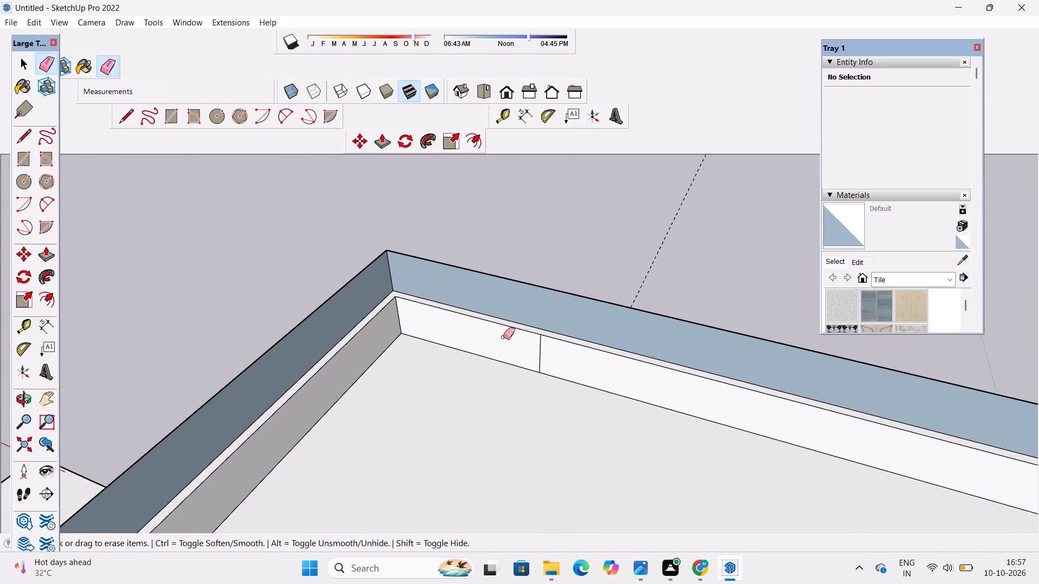
click(540, 359)
Erase the floor line running across the open side of the rooftop room.
key(o)
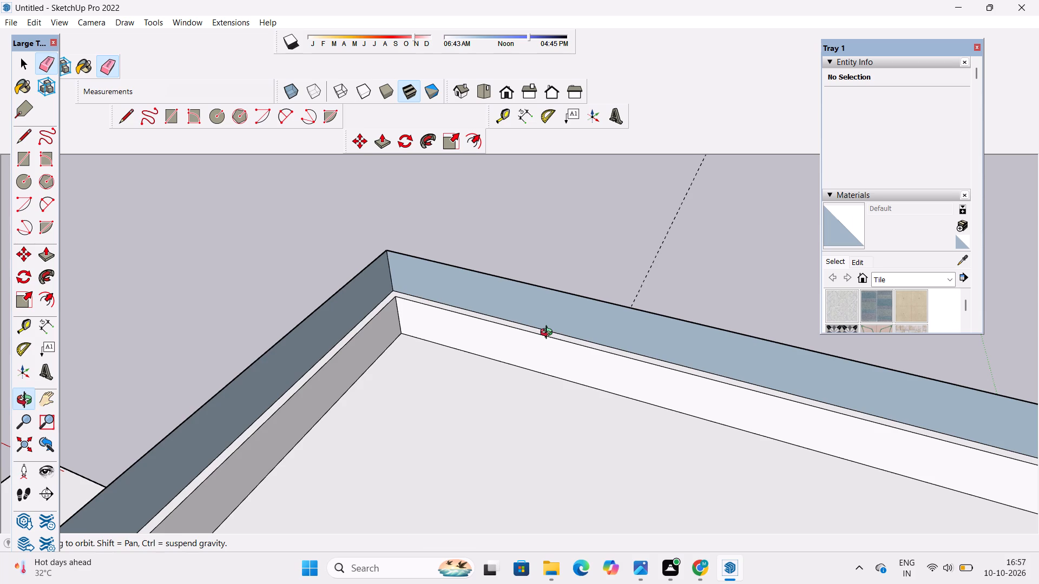
scroll(344, 321, down, 4)
shift+drag(471, 369, 432, 339)
scroll(431, 336, down, 5)
drag(429, 360, 463, 380)
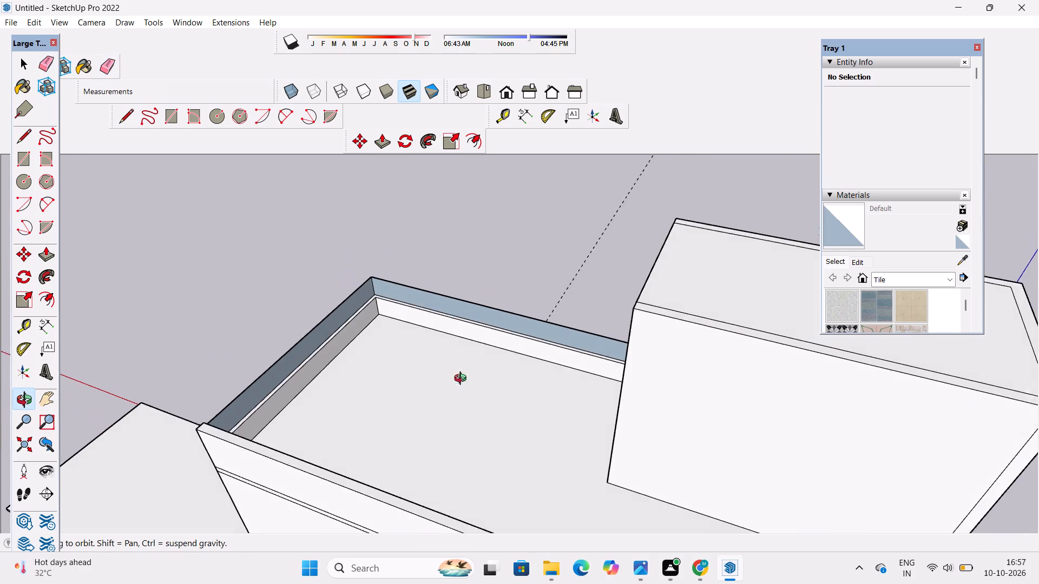
drag(463, 380, 698, 393)
scroll(700, 323, up, 3)
shift+drag(696, 321, 593, 387)
drag(566, 394, 520, 308)
shift+drag(520, 308, 525, 357)
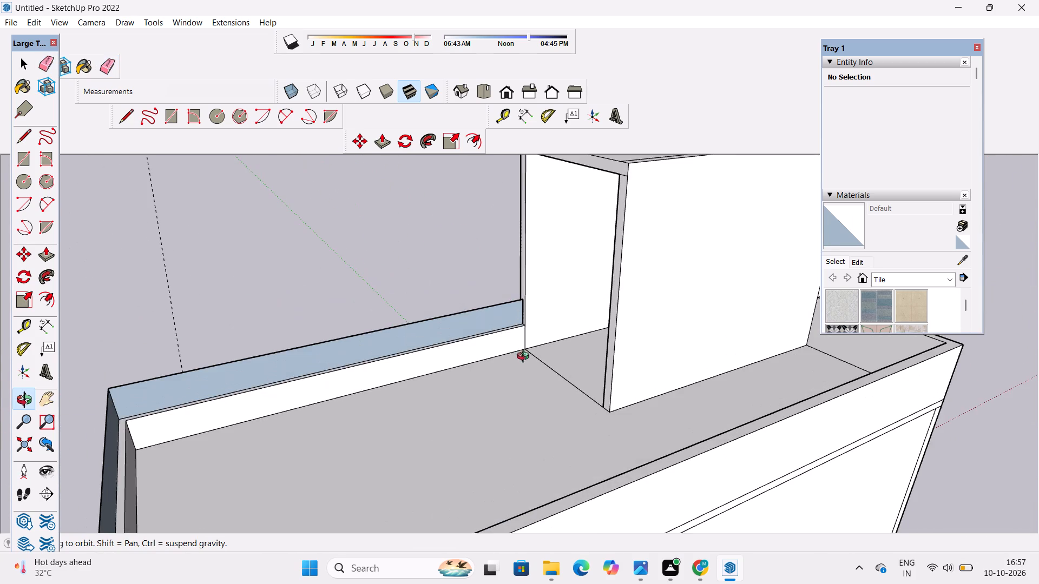
click(108, 70)
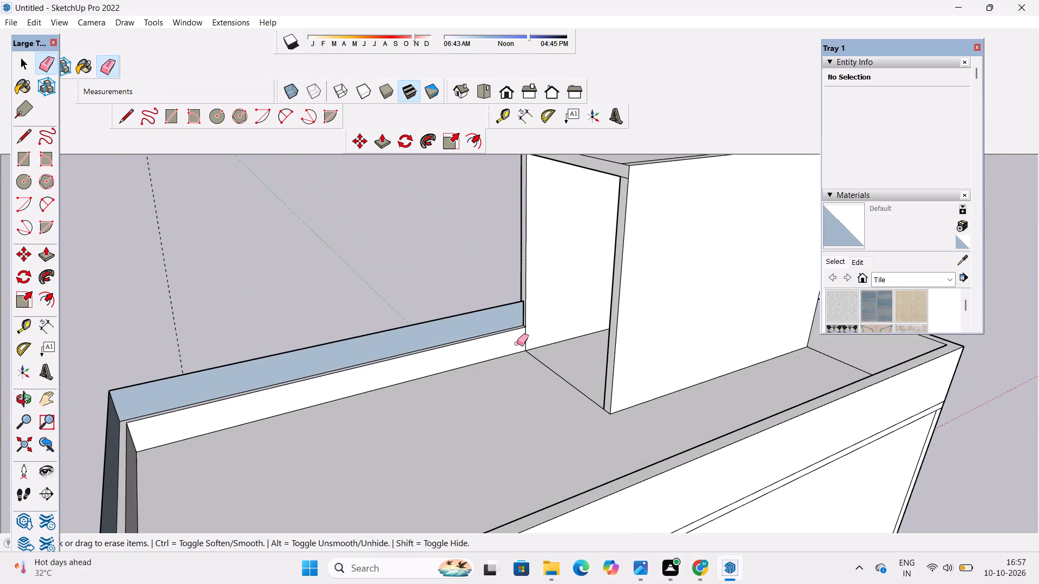
drag(535, 334, 528, 348)
scroll(552, 327, down, 3)
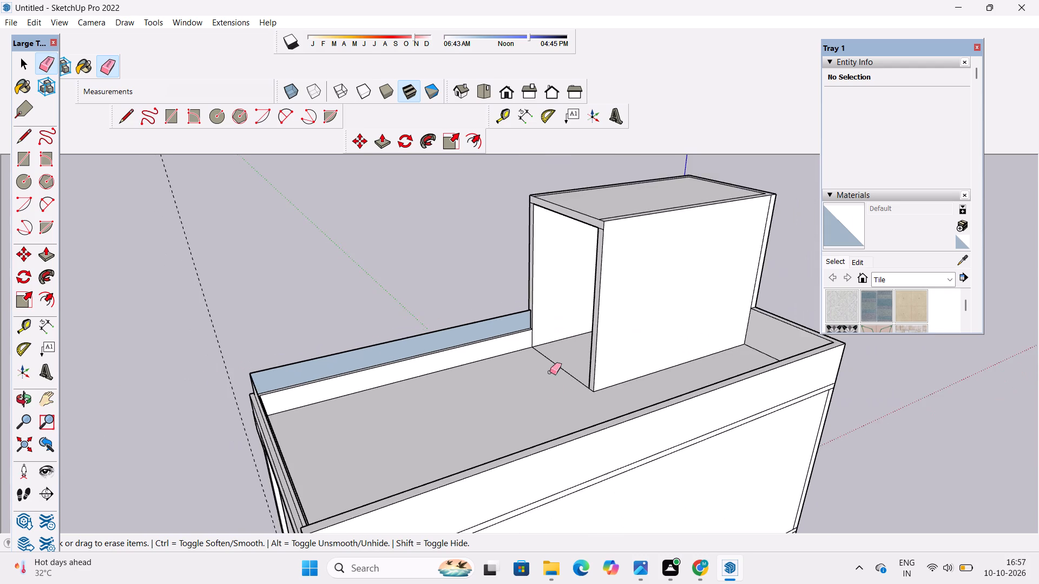
scroll(541, 409, up, 3)
drag(565, 327, 564, 357)
Erase the vertical line where the front parapet's inner face meets the rooftop room's inner wall.
scroll(534, 326, up, 3)
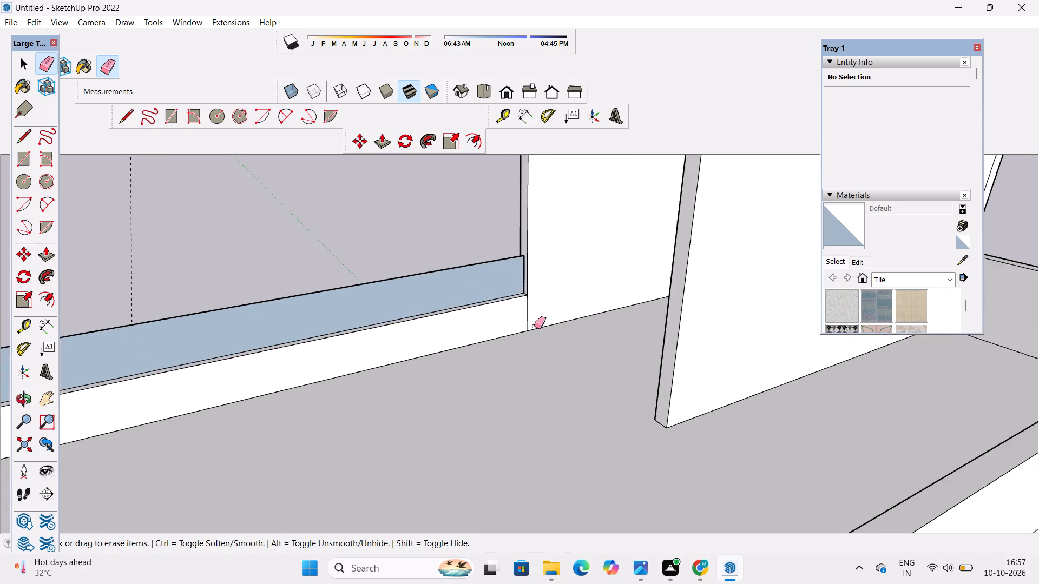
scroll(534, 326, up, 6)
drag(537, 292, 519, 318)
key(space)
key(o)
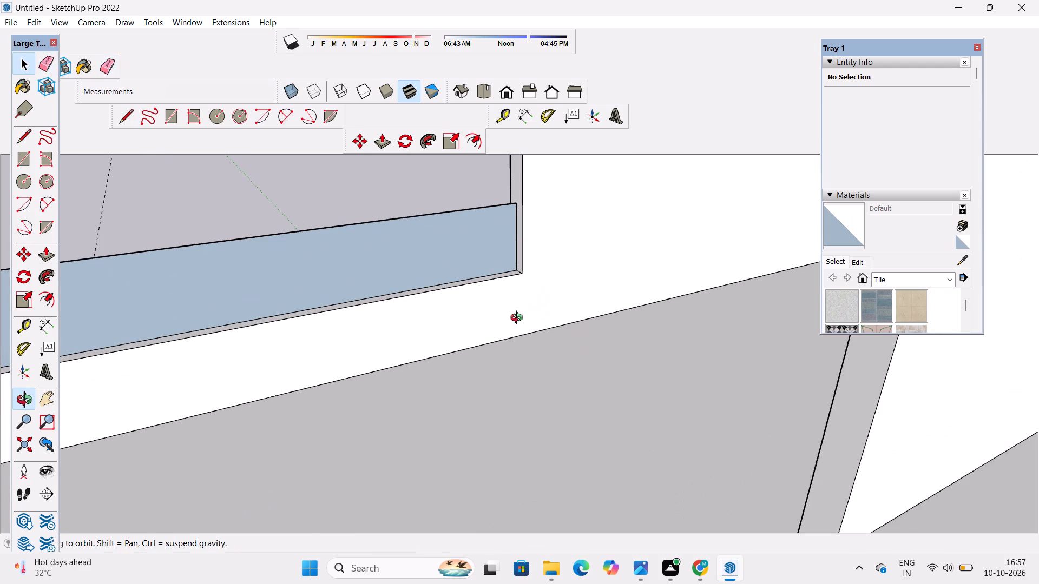
Draw a 3" radius circle on the tall wall's face, centred where the front terrace parapet's top edge meets the wall.
scroll(468, 253, down, 4)
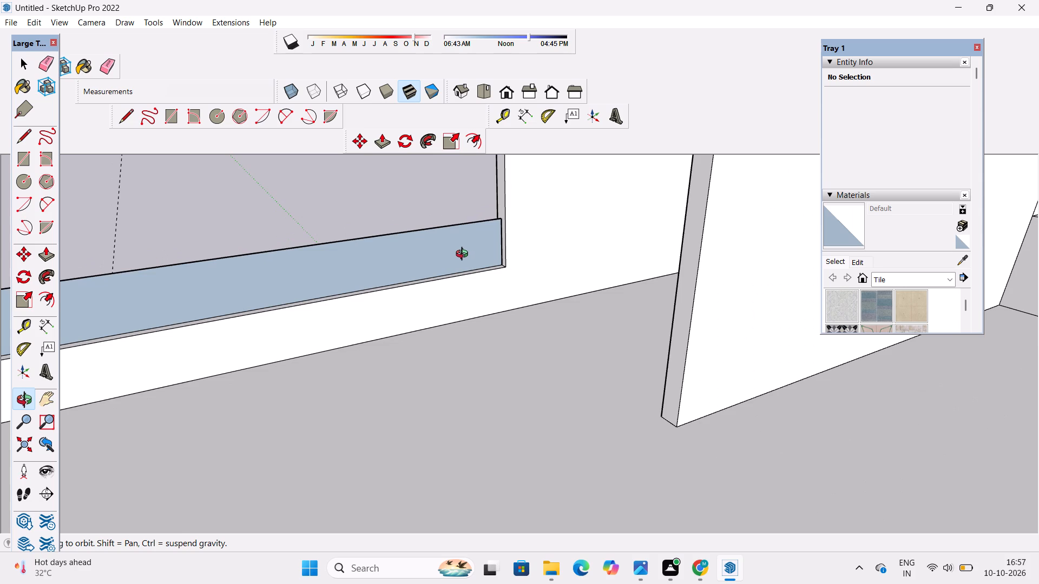
scroll(464, 255, down, 6)
scroll(231, 205, down, 5)
shift+drag(266, 339, 273, 301)
drag(275, 302, 614, 350)
scroll(545, 309, down, 5)
drag(458, 372, 836, 400)
shift+drag(666, 294, 665, 367)
drag(760, 337, 676, 352)
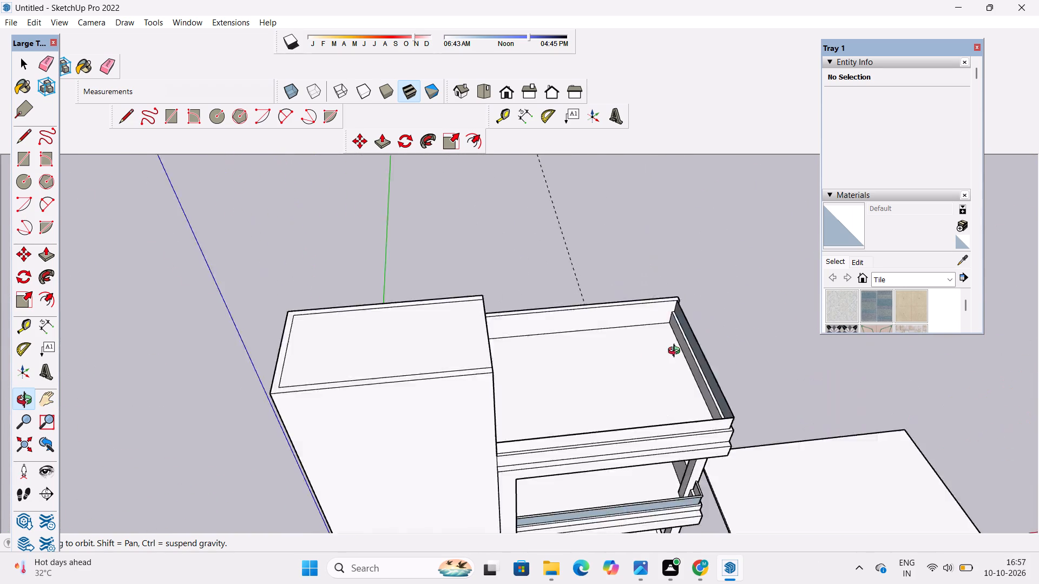
drag(676, 352, 632, 359)
shift+drag(646, 404, 637, 301)
drag(657, 402, 653, 294)
scroll(653, 293, up, 5)
shift+drag(653, 293, 618, 314)
scroll(619, 312, up, 4)
drag(620, 312, 518, 337)
shift+drag(273, 298, 358, 375)
drag(358, 375, 271, 359)
scroll(317, 250, up, 5)
shift+drag(330, 268, 339, 288)
shift+drag(294, 328, 325, 275)
shift+scroll(325, 278, up, 8)
shift+drag(325, 278, 325, 286)
key(c)
scroll(325, 286, up, 4)
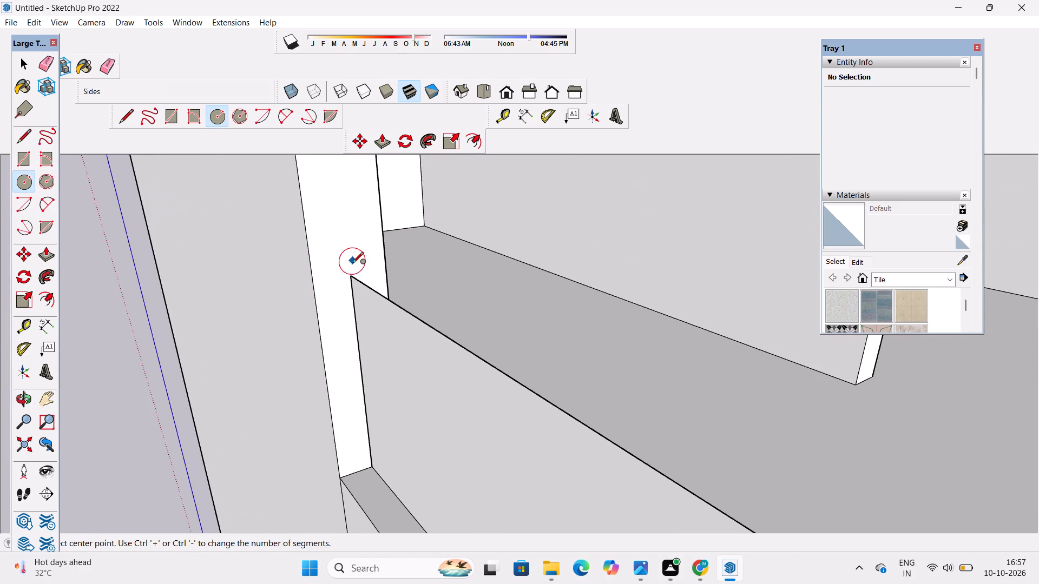
click(350, 278)
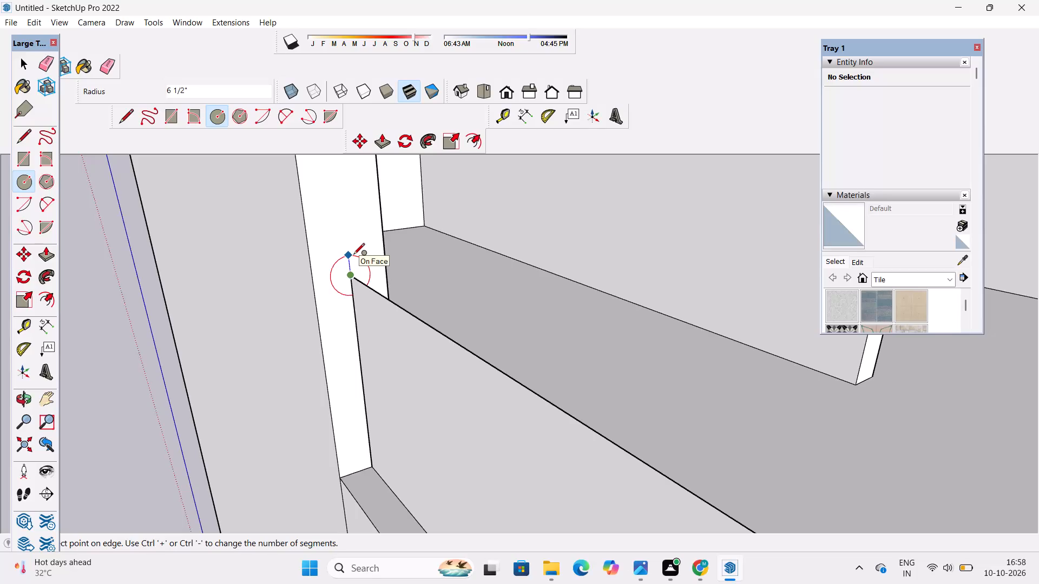
text(3")
key(Return)
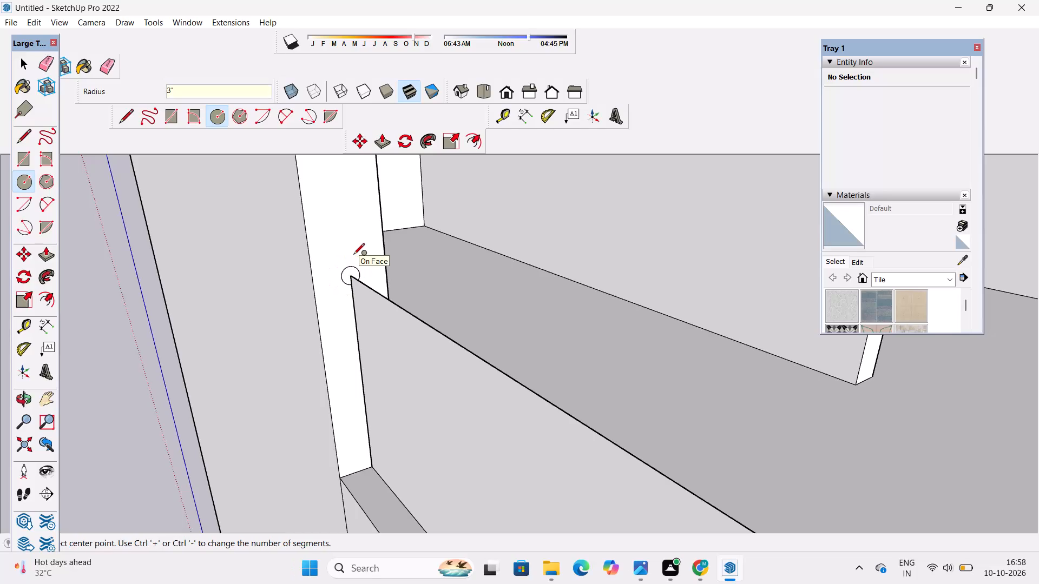
Set the circle's segment count to 60.
key(space)
scroll(393, 293, up, 5)
scroll(382, 291, down, 2)
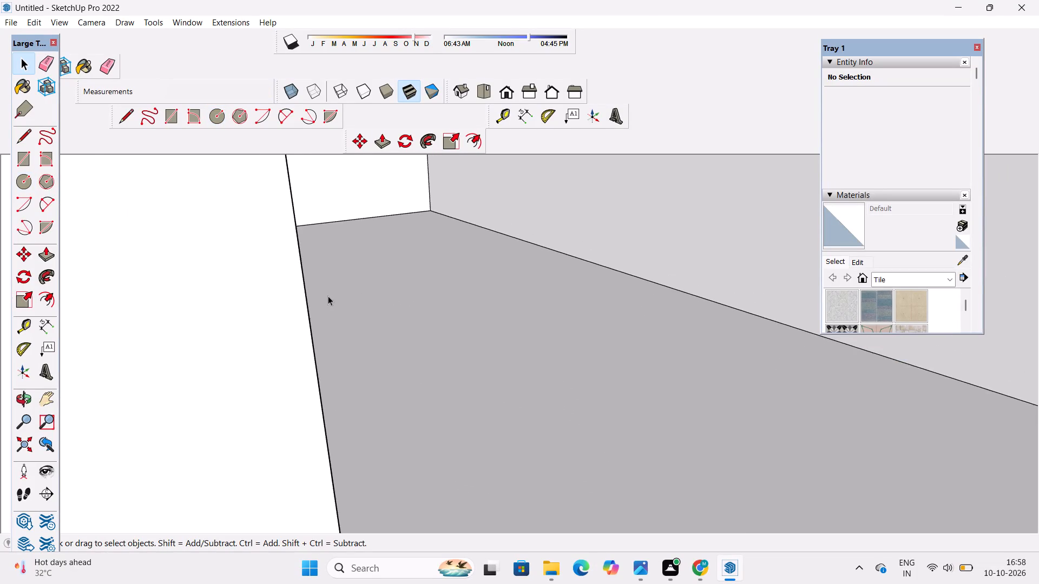
scroll(328, 296, down, 3)
scroll(257, 296, up, 4)
scroll(265, 214, up, 10)
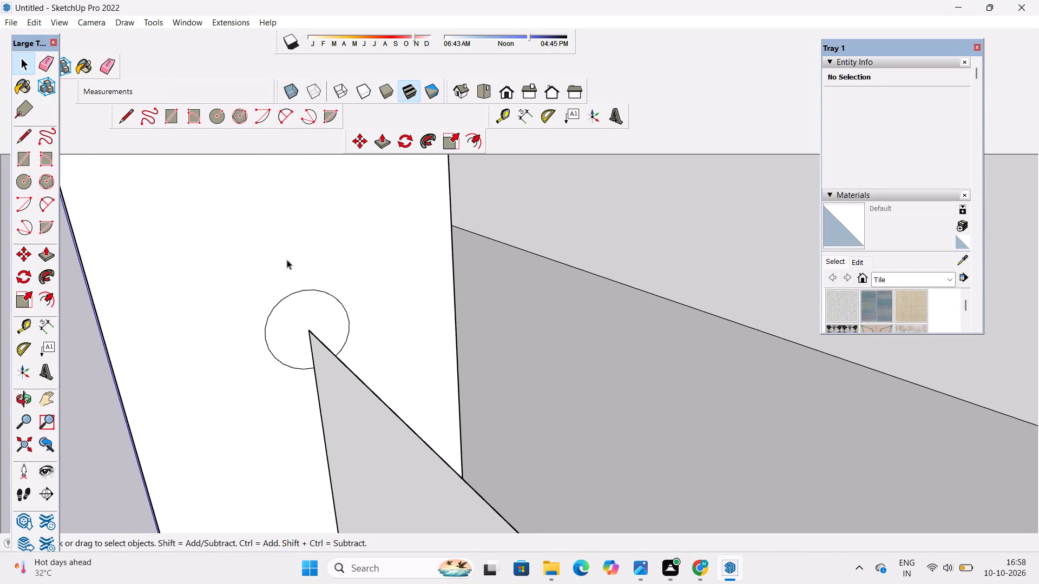
click(307, 290)
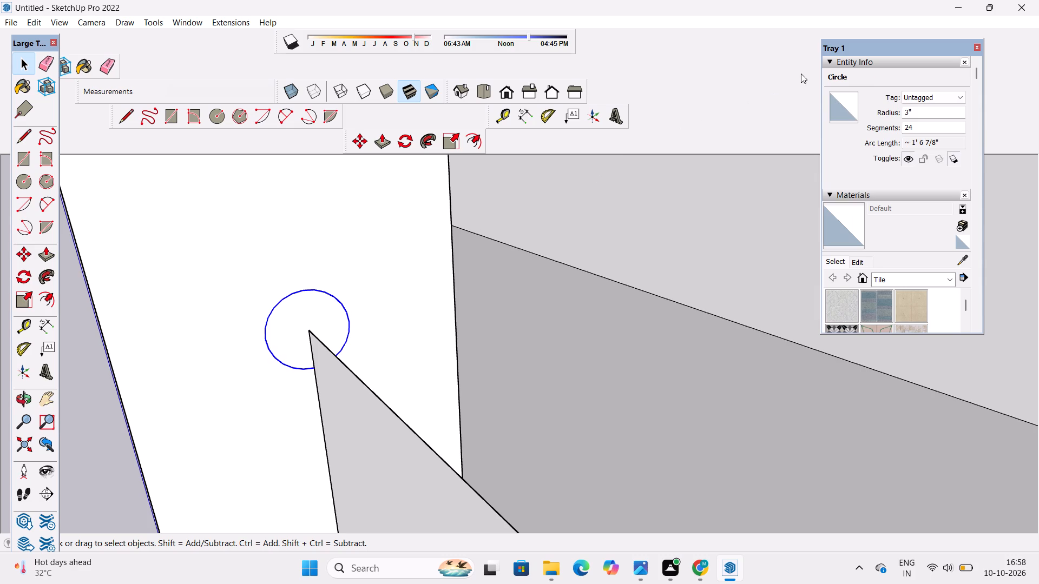
click(922, 125)
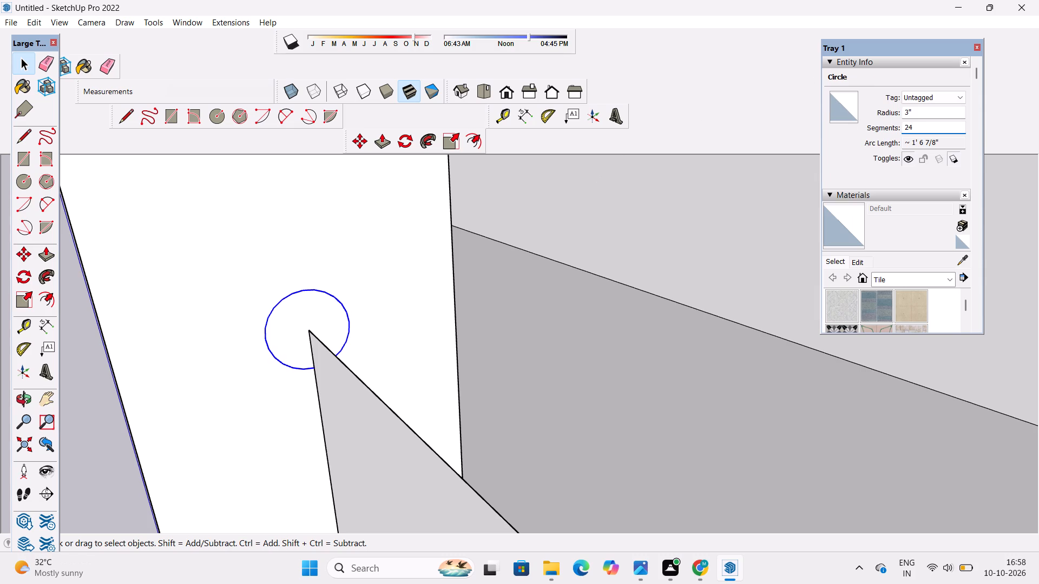
key(BackSpace)
key(BackSpace)
key(BackSpace)
key(BackSpace)
key(BackSpace)
key(BackSpace)
key(BackSpace)
key(BackSpace)
key(BackSpace)
text(60)
key(Return)
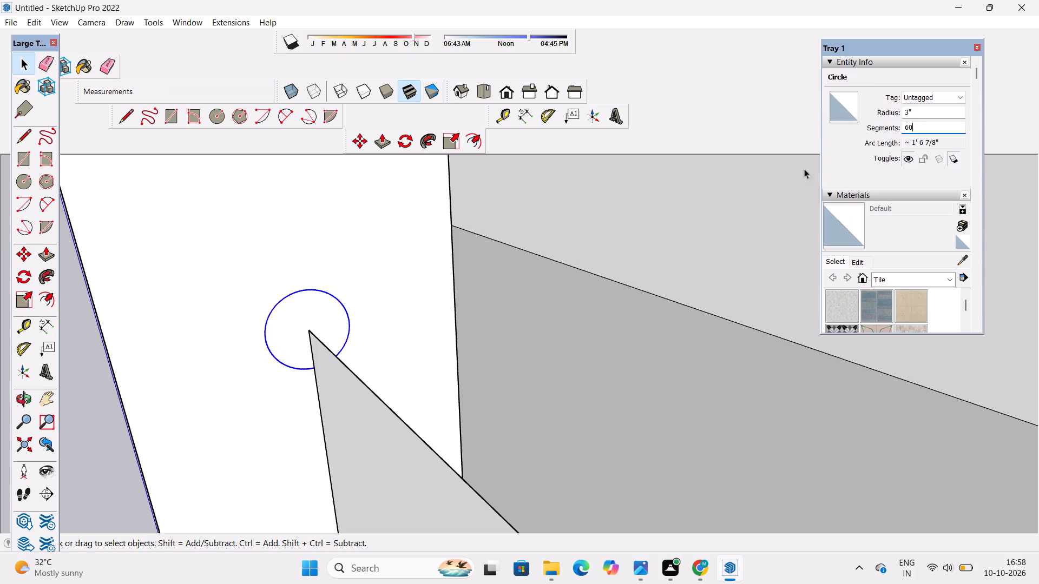
Sweep the circle along the front and side terrace parapets' top edges with Follow Me to form a round rail.
scroll(357, 292, down, 6)
key(space)
click(484, 278)
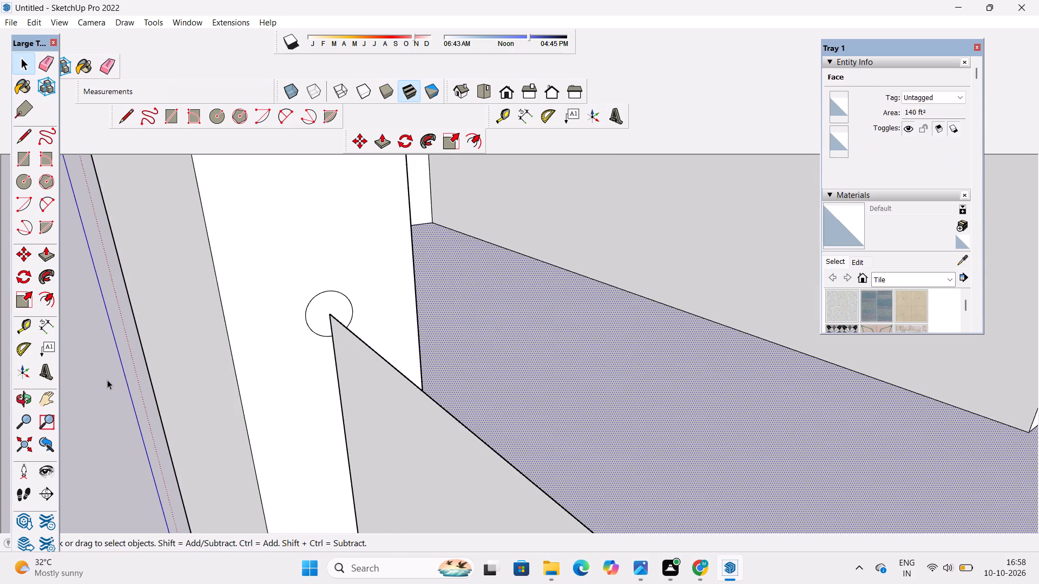
click(107, 380)
double_click(319, 316)
scroll(307, 294, down, 6)
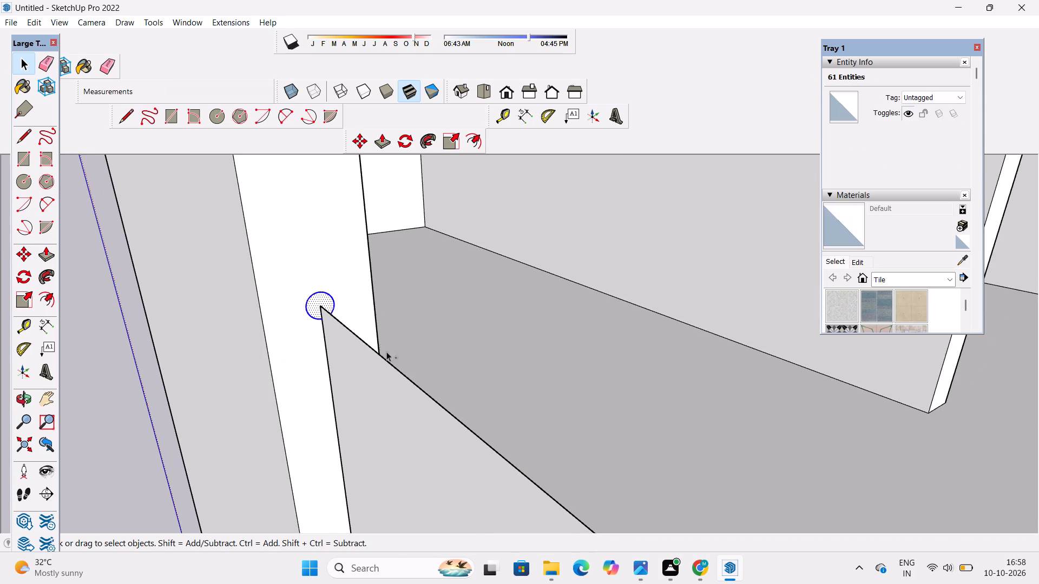
ctrl+click(397, 369)
ctrl+scroll(281, 292, down, 20)
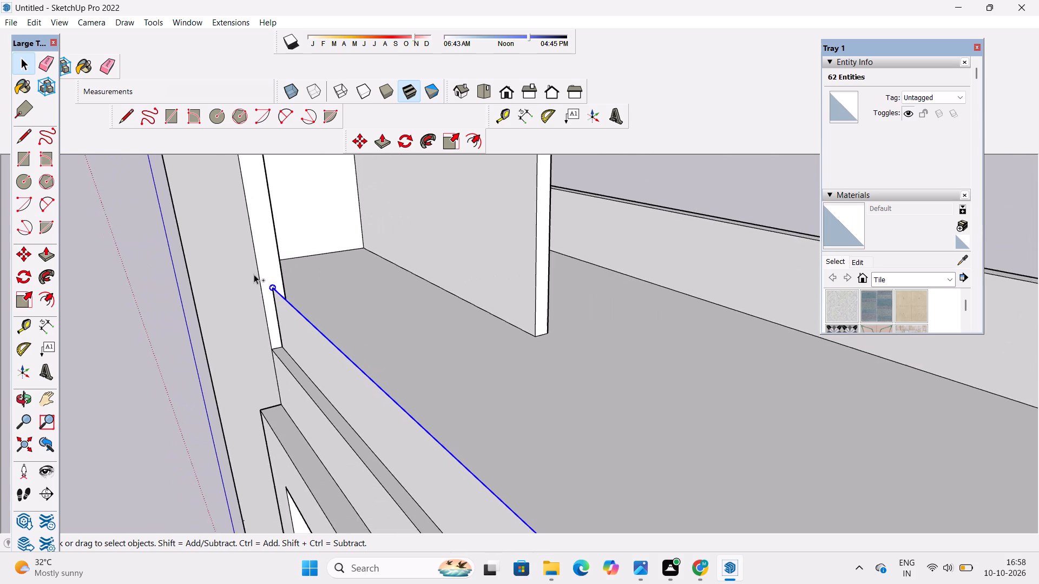
ctrl+scroll(254, 274, down, 12)
ctrl+scroll(530, 335, up, 8)
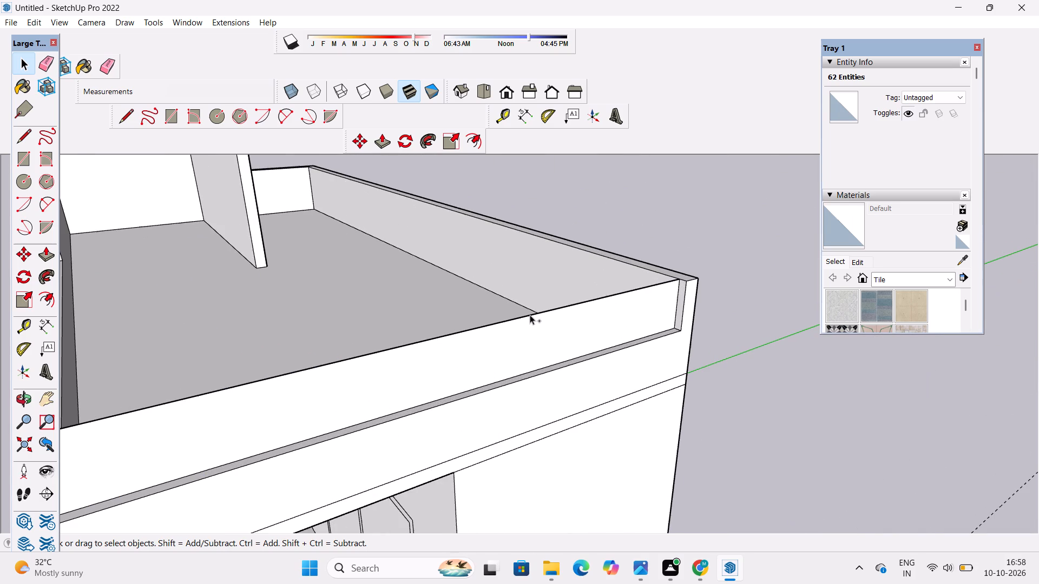
ctrl+click(530, 315)
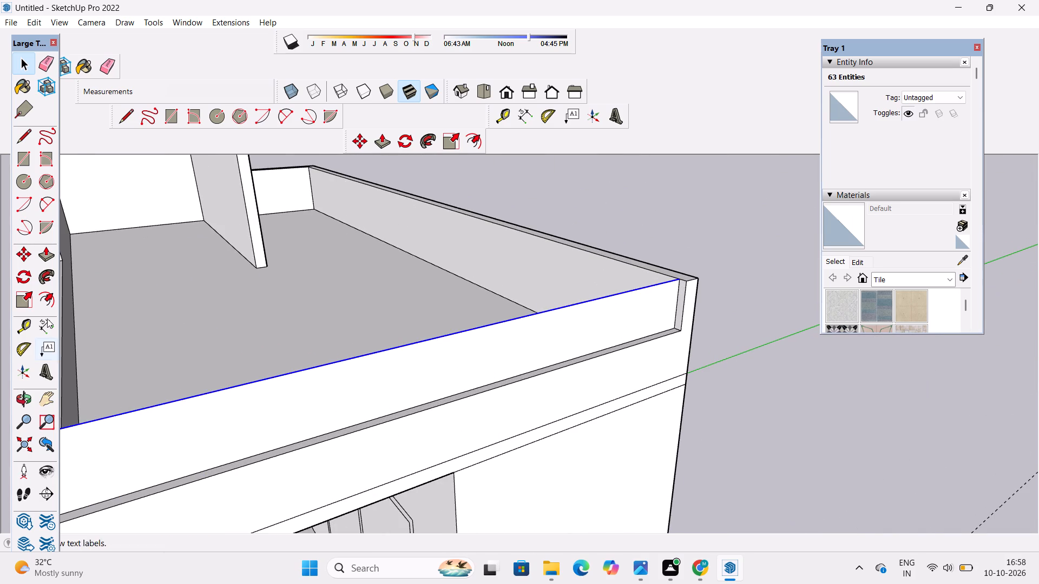
click(50, 276)
scroll(570, 402, down, 6)
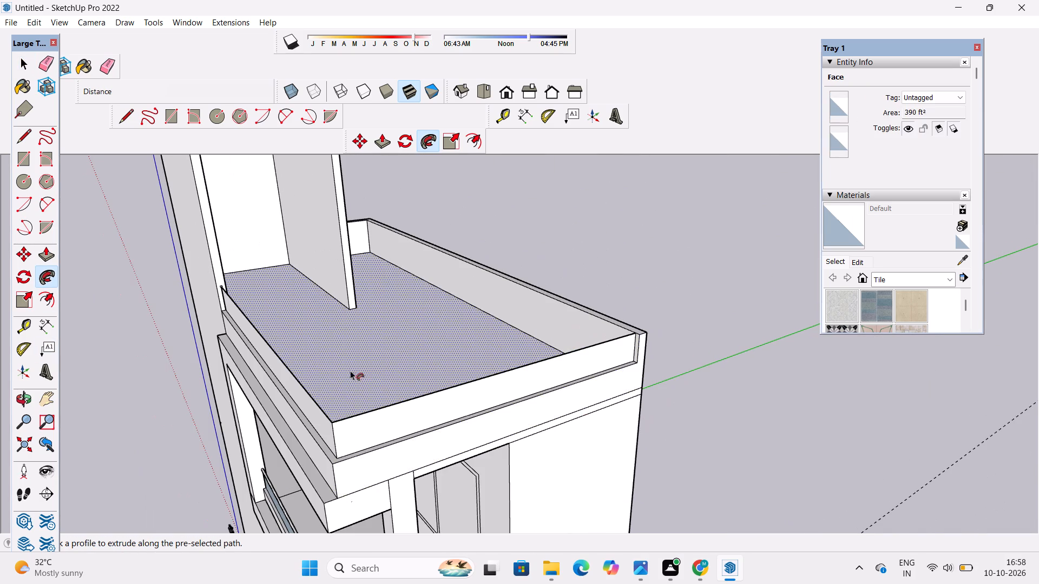
scroll(225, 323, up, 4)
scroll(201, 247, up, 1)
scroll(249, 345, up, 8)
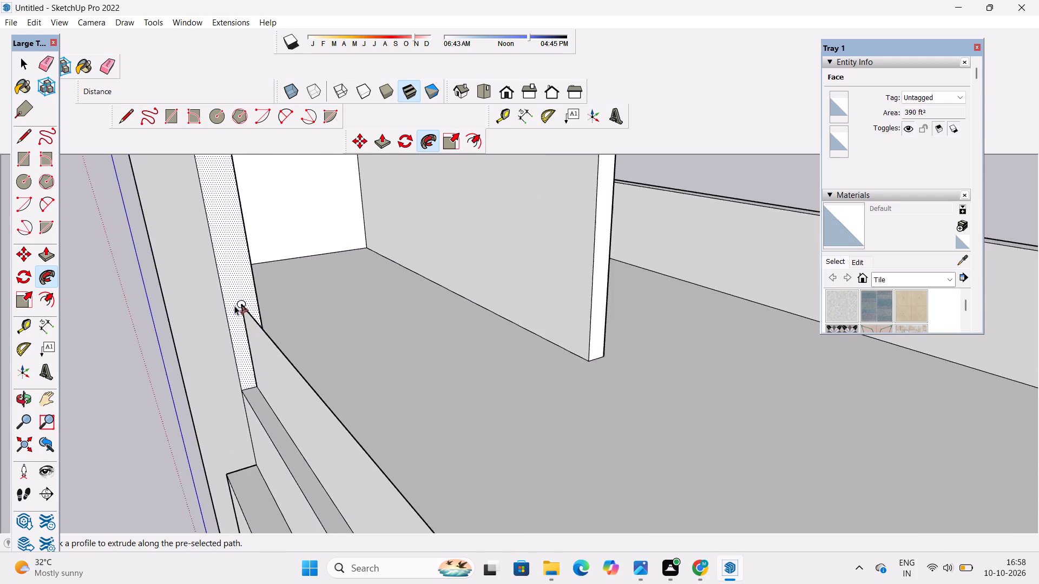
scroll(234, 306, up, 15)
click(262, 298)
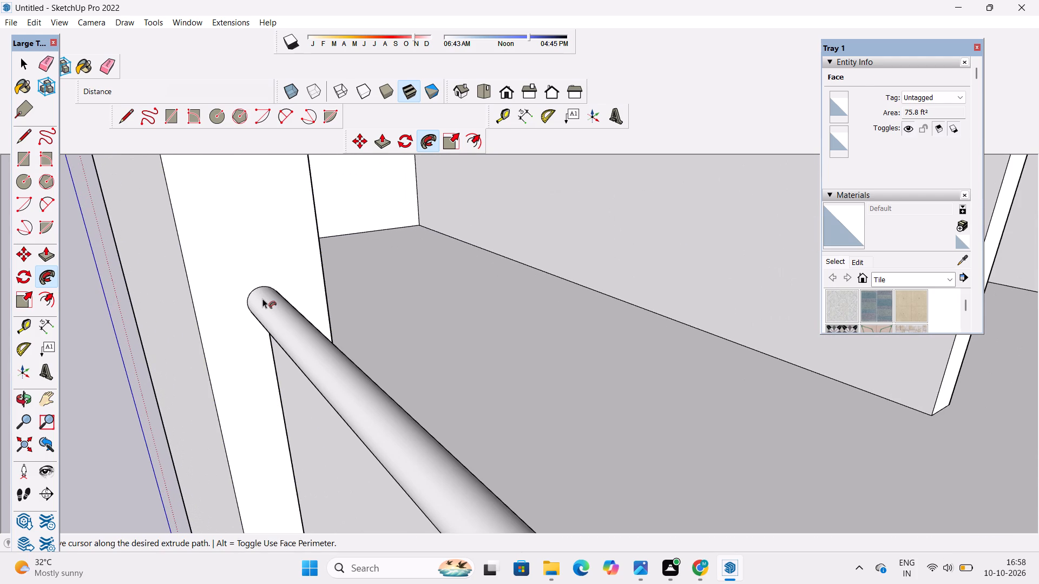
key(space)
Erase the dashed guide line extending from the house's rear side corner at ground level.
text(o)
scroll(111, 144, down, 10)
scroll(247, 244, down, 3)
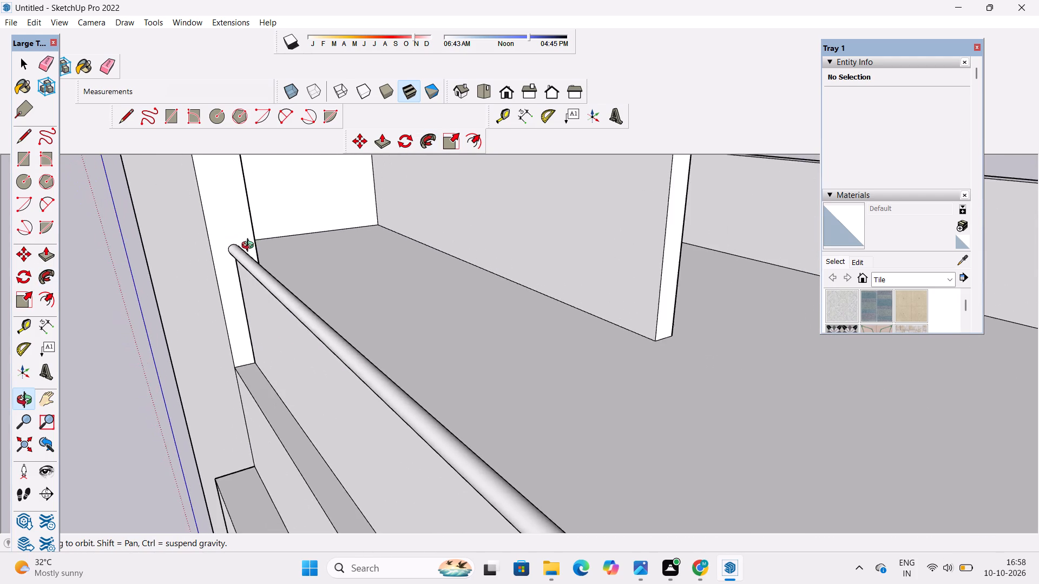
scroll(250, 247, down, 7)
scroll(161, 243, down, 4)
shift+drag(190, 314, 193, 260)
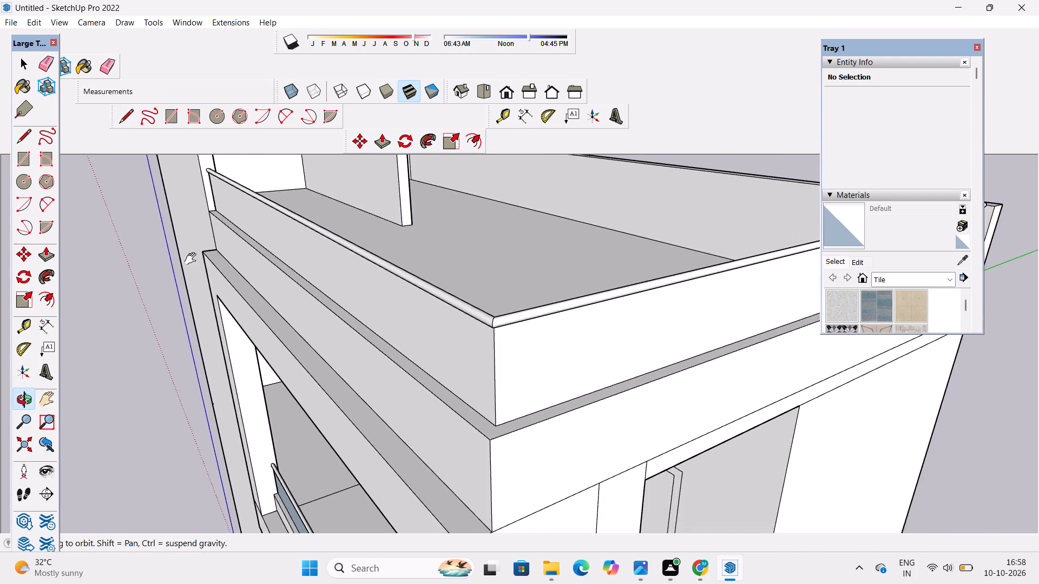
drag(211, 275, 336, 275)
scroll(344, 265, down, 5)
shift+drag(446, 254, 317, 223)
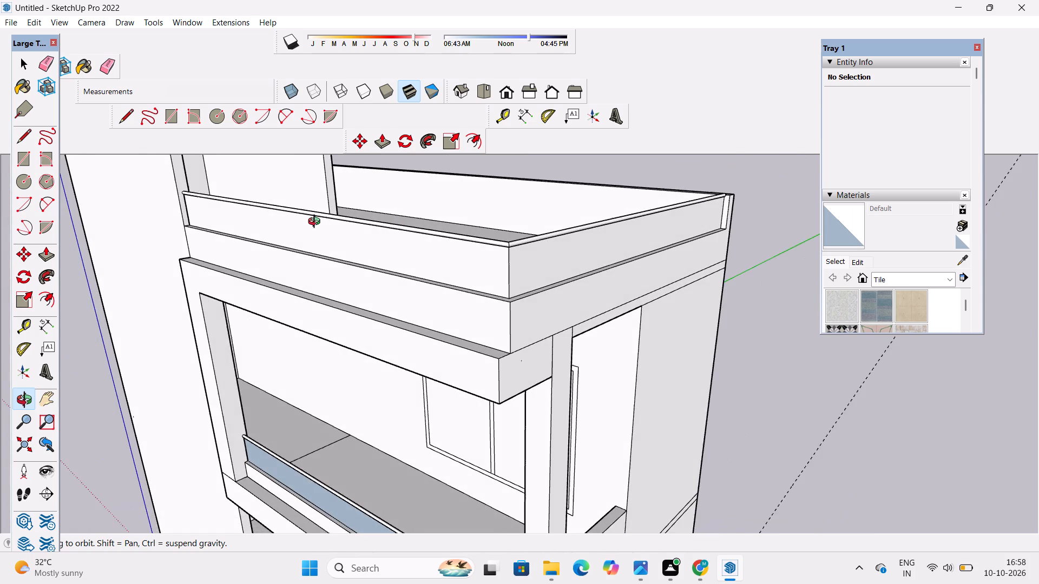
shift+drag(317, 223, 487, 247)
scroll(496, 211, down, 3)
shift+drag(506, 218, 522, 244)
shift+drag(521, 283, 365, 335)
shift+drag(544, 289, 105, 350)
shift+scroll(222, 291, down, 5)
shift+drag(229, 293, 224, 309)
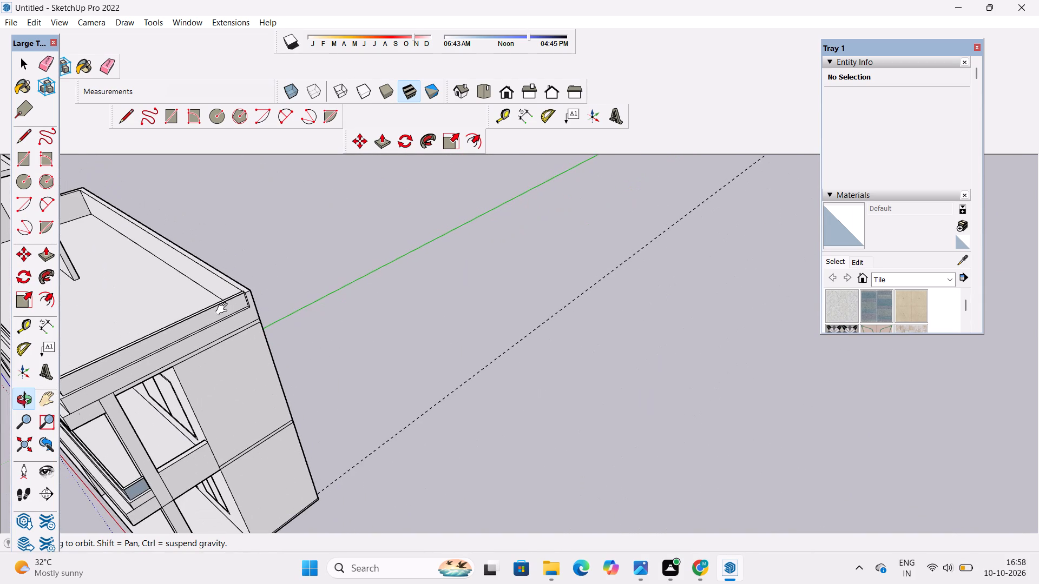
key(e)
drag(390, 306, 439, 402)
click(439, 402)
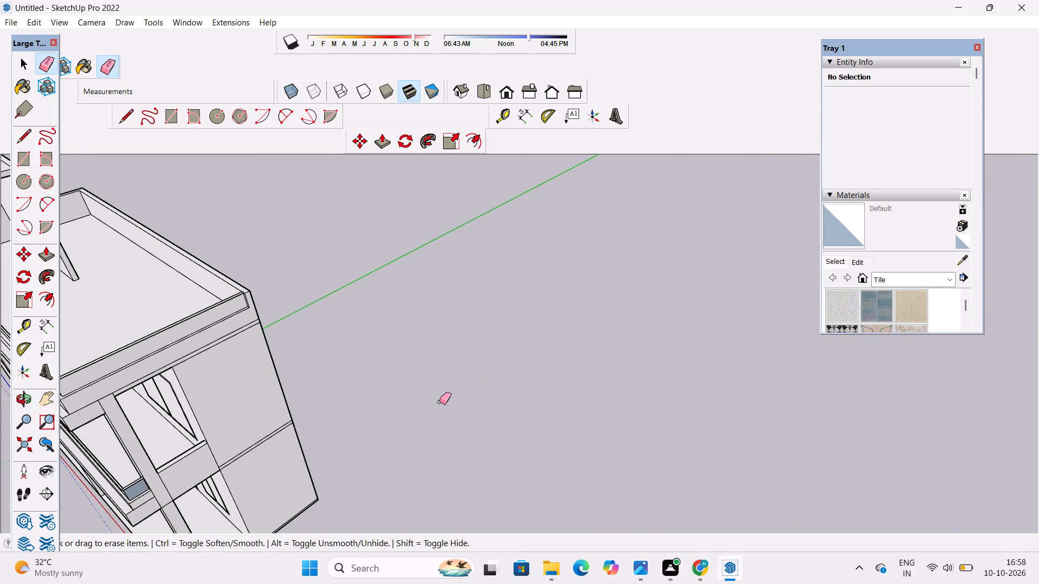
key(space)
Push/Pull the narrow ground-floor strip between the corner column and the house wall up 20' to form a low side wall.
key(o)
scroll(439, 381, down, 3)
shift+drag(255, 440, 313, 401)
drag(290, 426, 388, 356)
drag(164, 545, 256, 495)
drag(267, 488, 356, 416)
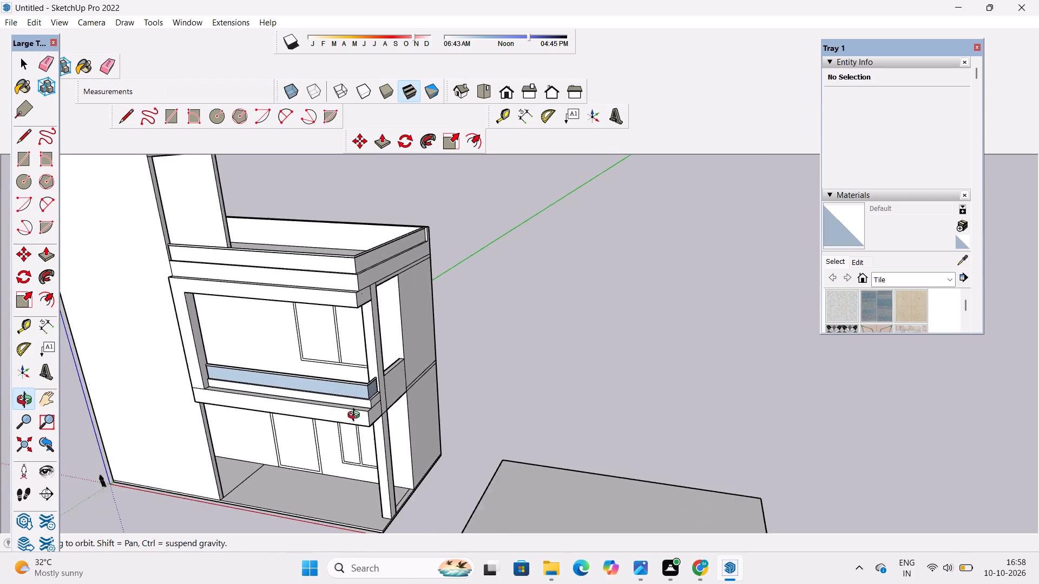
drag(358, 416, 416, 405)
drag(403, 467, 403, 416)
drag(409, 422, 359, 440)
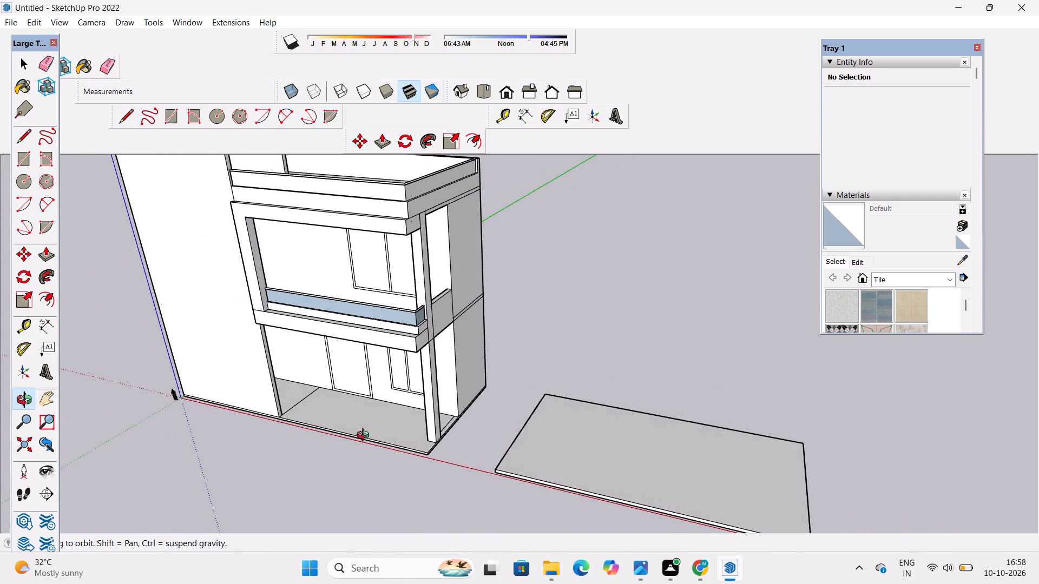
scroll(365, 436, up, 1)
drag(436, 421, 279, 458)
scroll(428, 397, up, 4)
shift+drag(442, 394, 436, 459)
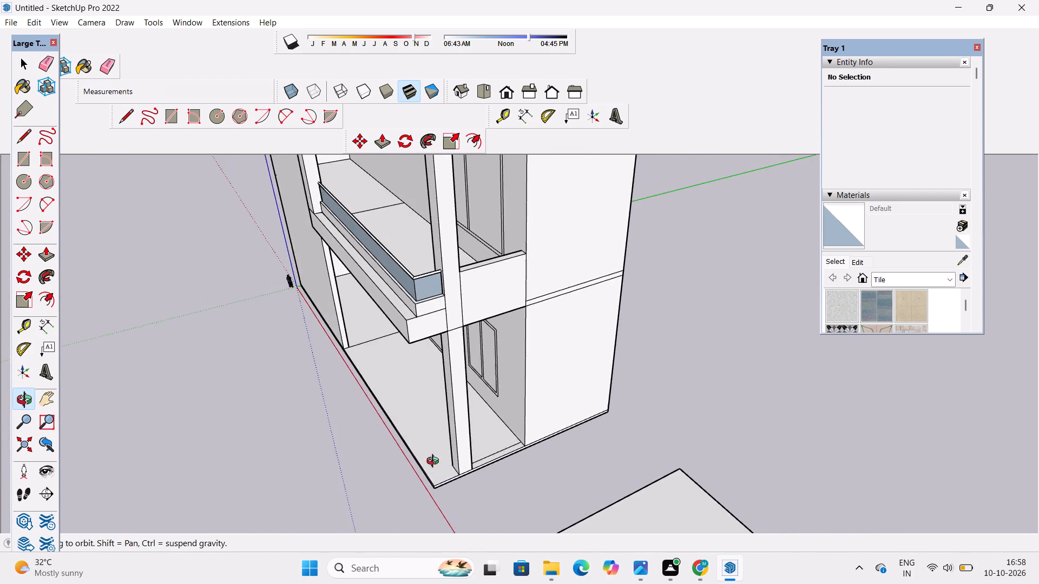
drag(516, 442, 452, 450)
scroll(444, 446, up, 4)
shift+drag(444, 442, 386, 485)
drag(384, 482, 382, 467)
key(p)
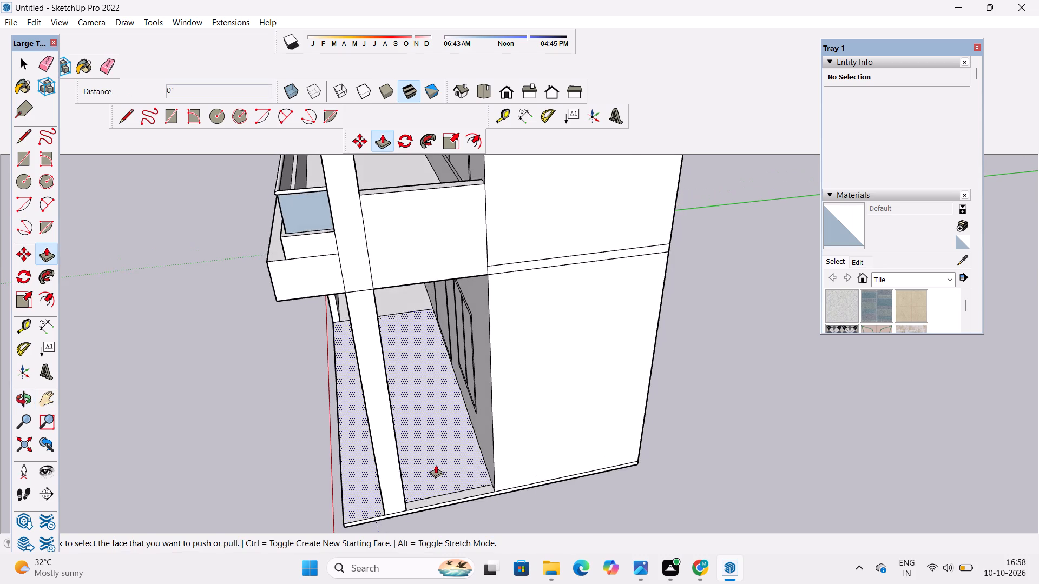
scroll(436, 427, down, 4)
scroll(436, 489, up, 8)
click(437, 468)
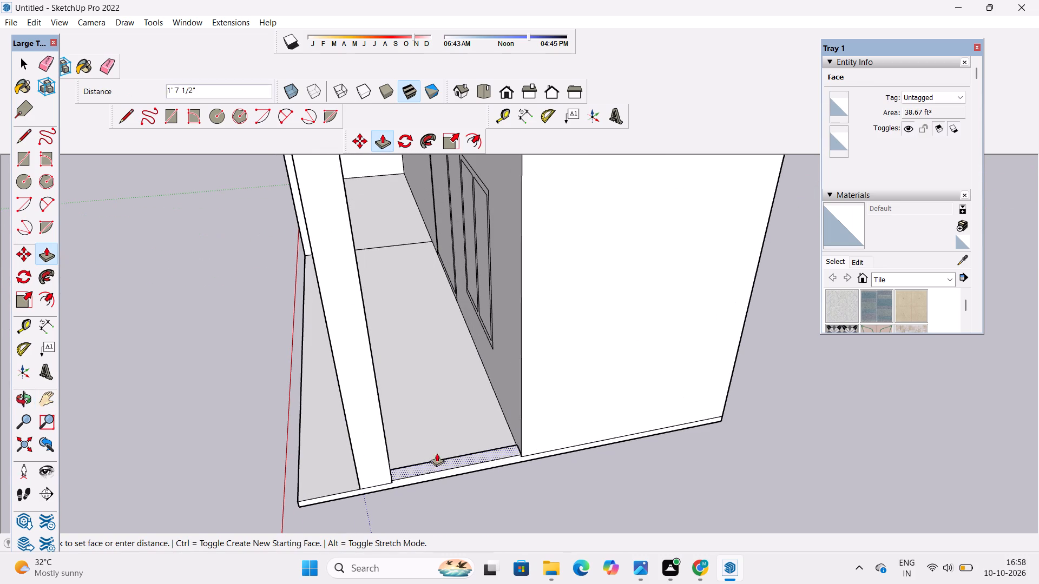
scroll(437, 444, down, 7)
scroll(436, 404, up, 2)
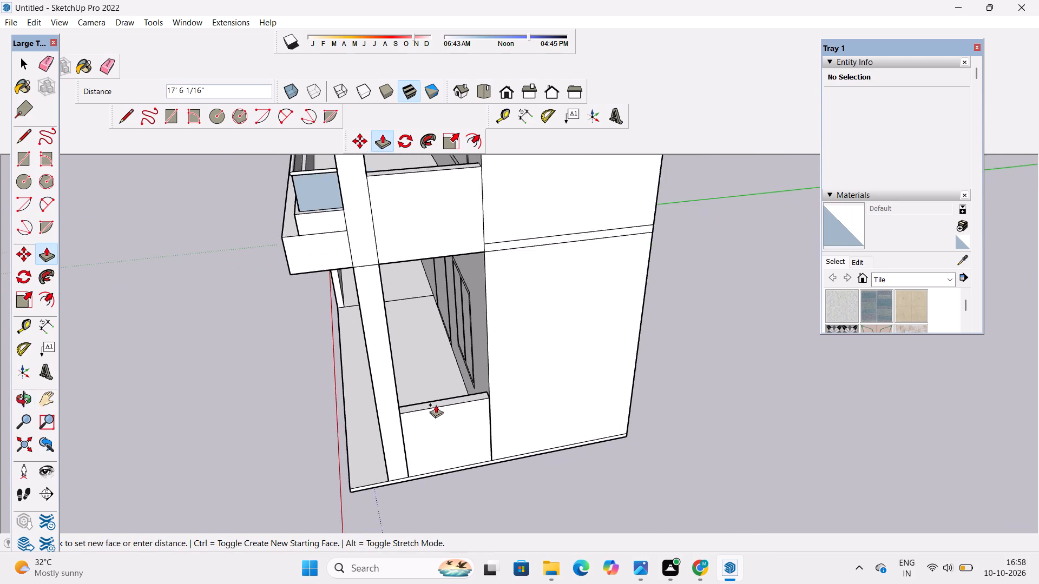
scroll(436, 404, up, 2)
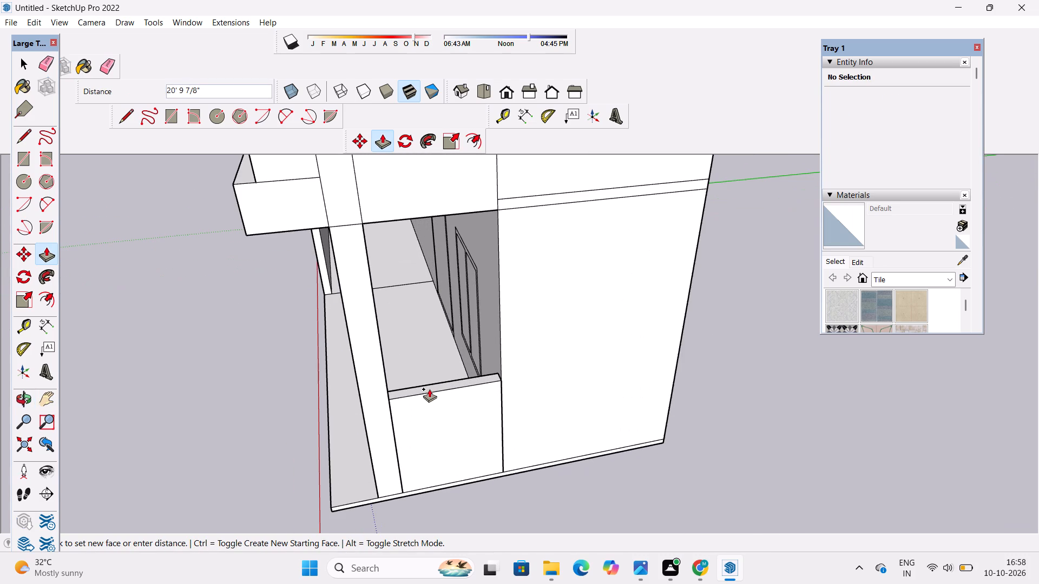
text(20')
key(Return)
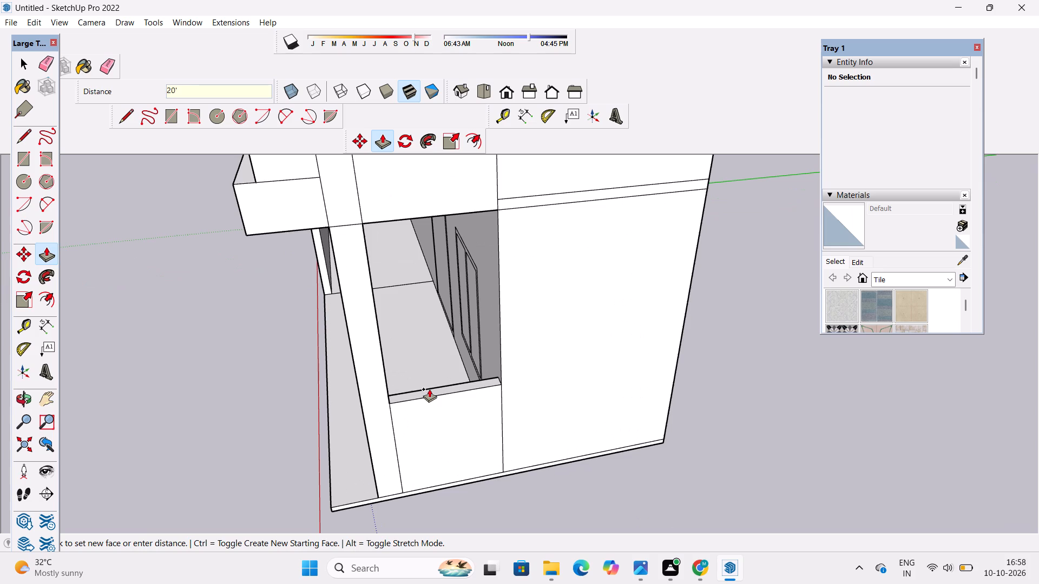
Examine the ground-floor porch with its low side wall and the house's front elevation.
key(o)
scroll(426, 362, down, 5)
drag(378, 412, 501, 371)
scroll(489, 371, down, 2)
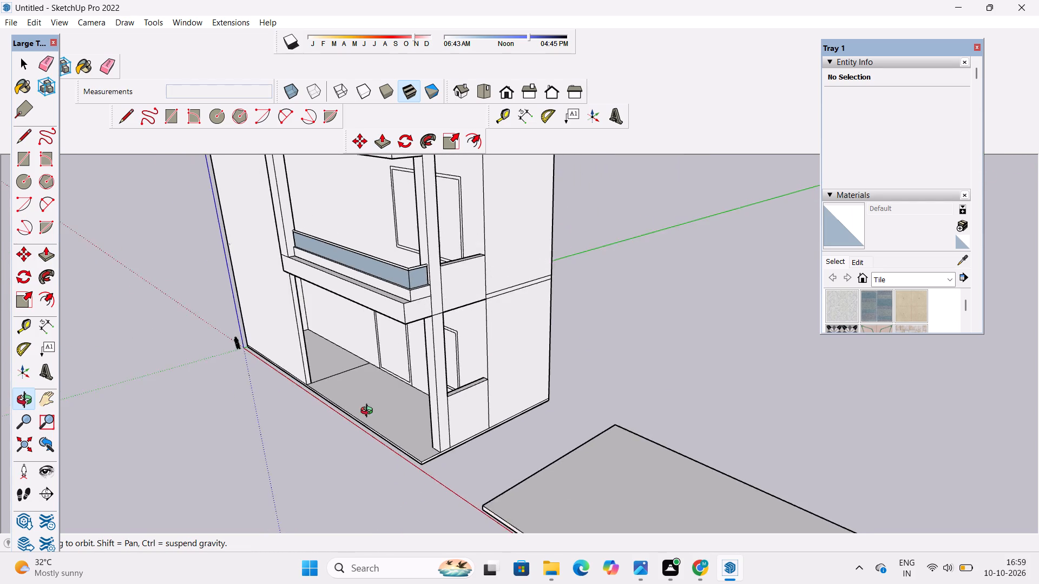
drag(357, 416, 410, 351)
drag(471, 349, 569, 333)
scroll(475, 379, up, 2)
shift+drag(457, 382, 514, 389)
drag(514, 389, 609, 378)
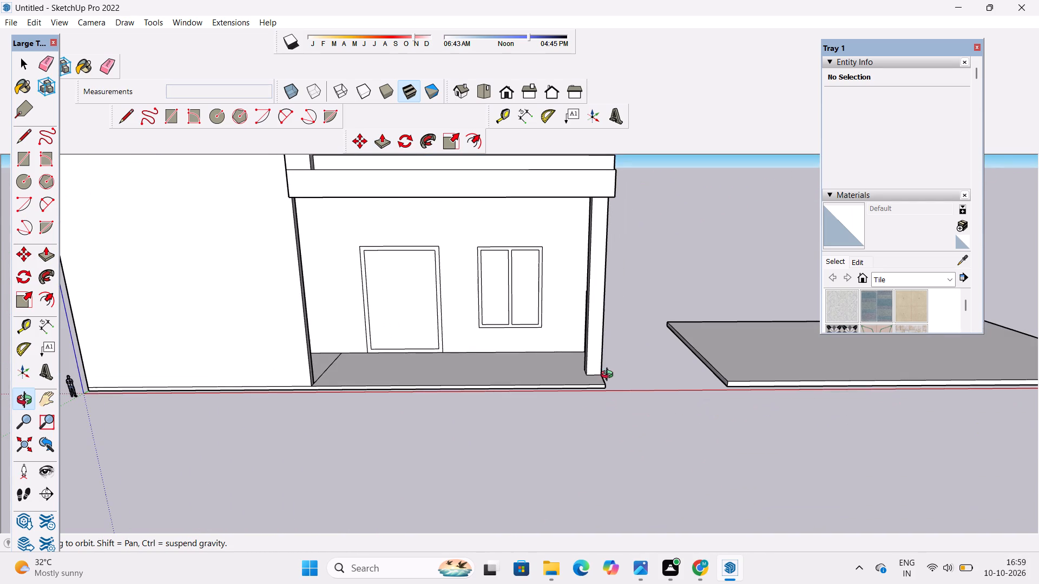
scroll(600, 350, down, 4)
shift+drag(599, 350, 605, 391)
drag(605, 393, 605, 401)
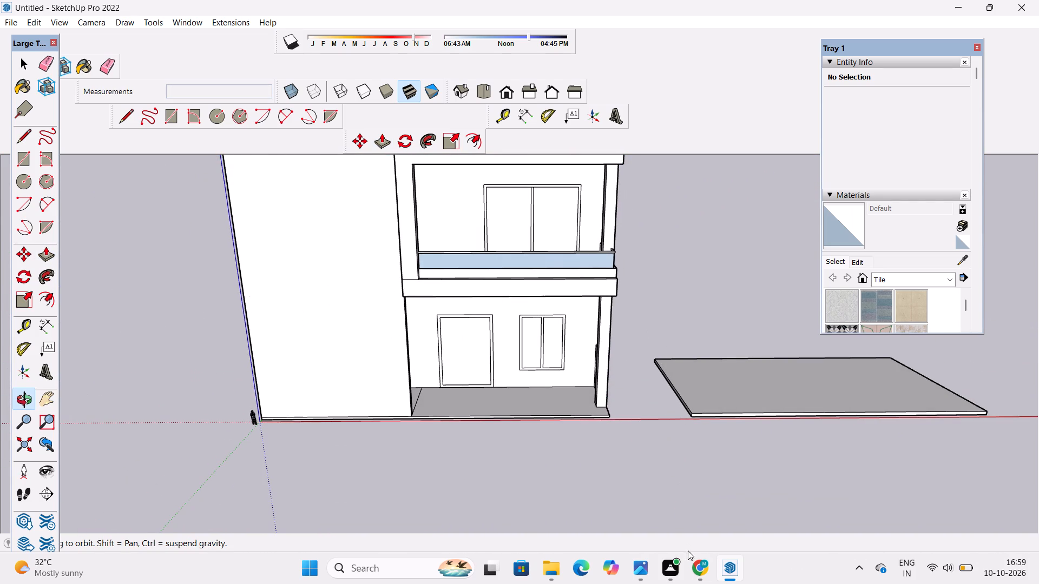
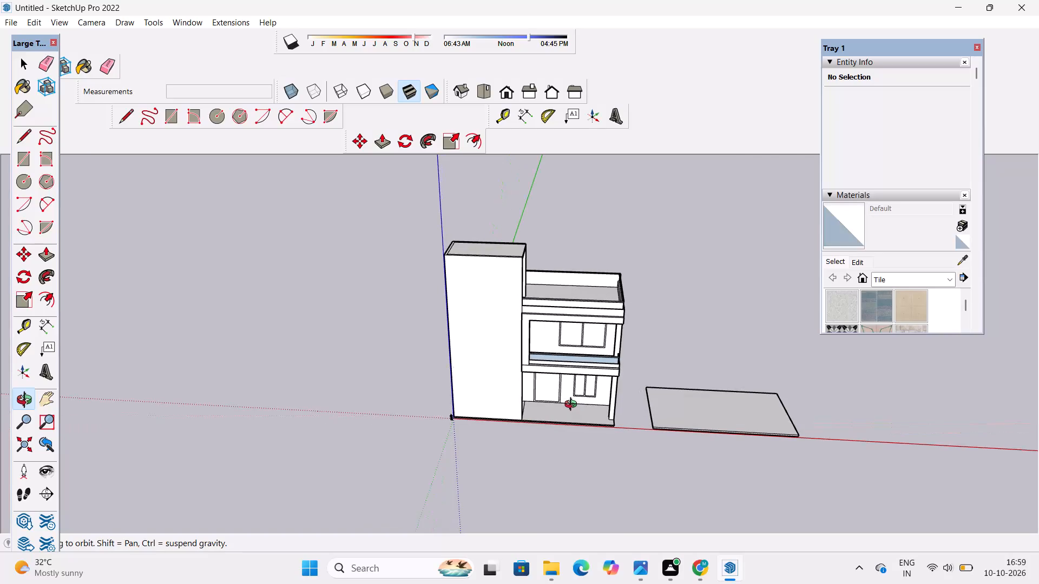
Examine the house's front elevation, from the ground-floor porch up to the balcony and terrace parapets.
scroll(532, 410, up, 2)
drag(526, 413, 530, 458)
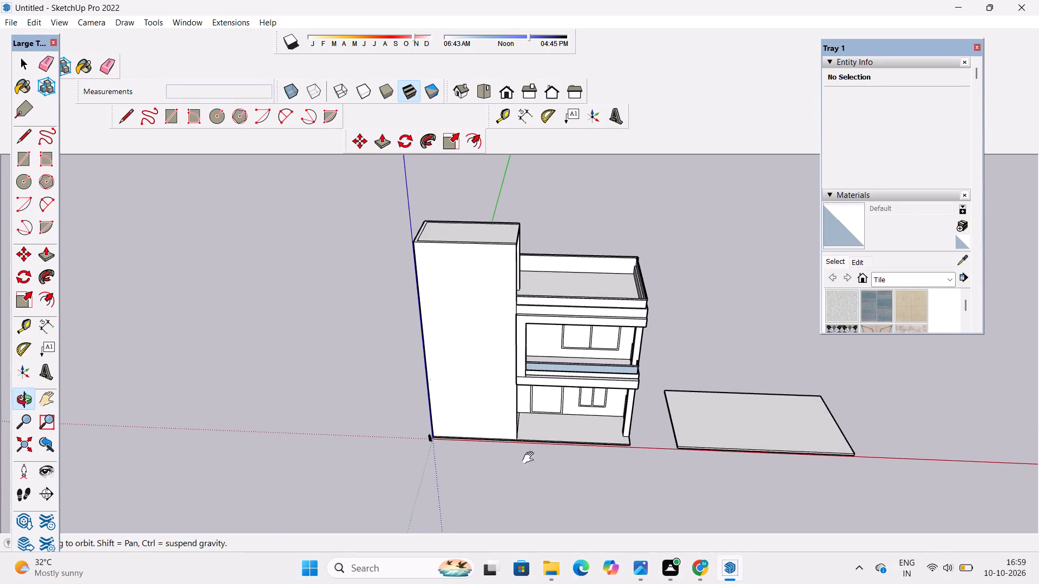
drag(530, 458, 530, 459)
drag(528, 459, 565, 413)
scroll(607, 443, up, 2)
drag(634, 434, 576, 430)
scroll(538, 428, up, 1)
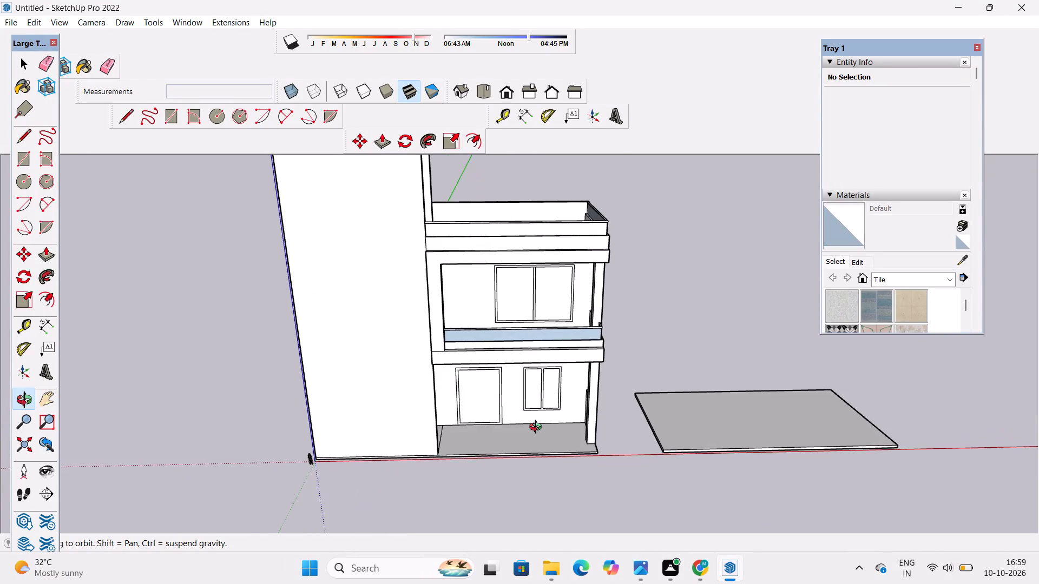
scroll(538, 428, up, 2)
scroll(538, 428, down, 2)
scroll(538, 428, up, 2)
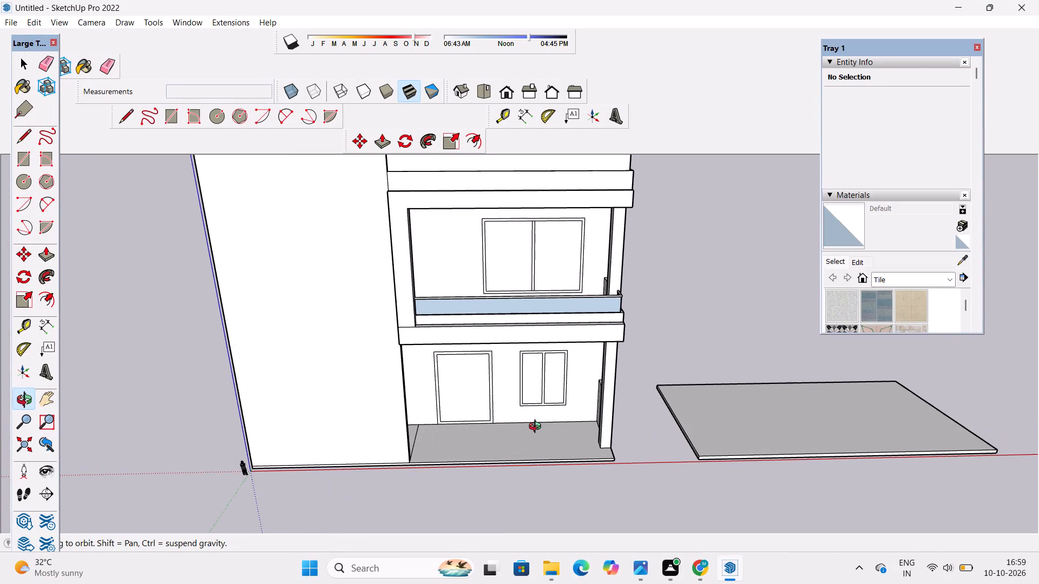
scroll(537, 428, down, 2)
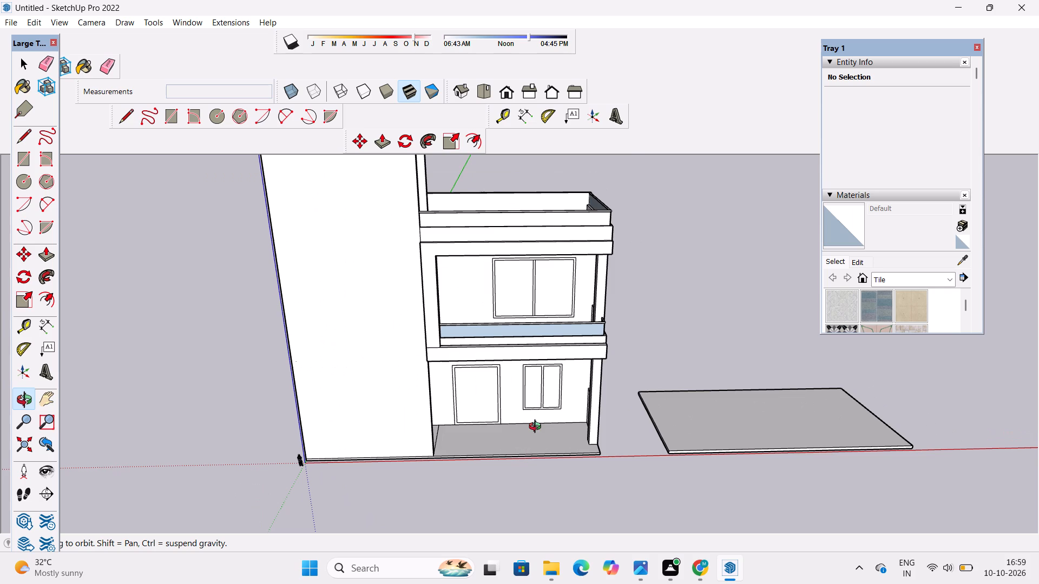
scroll(537, 428, up, 2)
scroll(537, 428, down, 2)
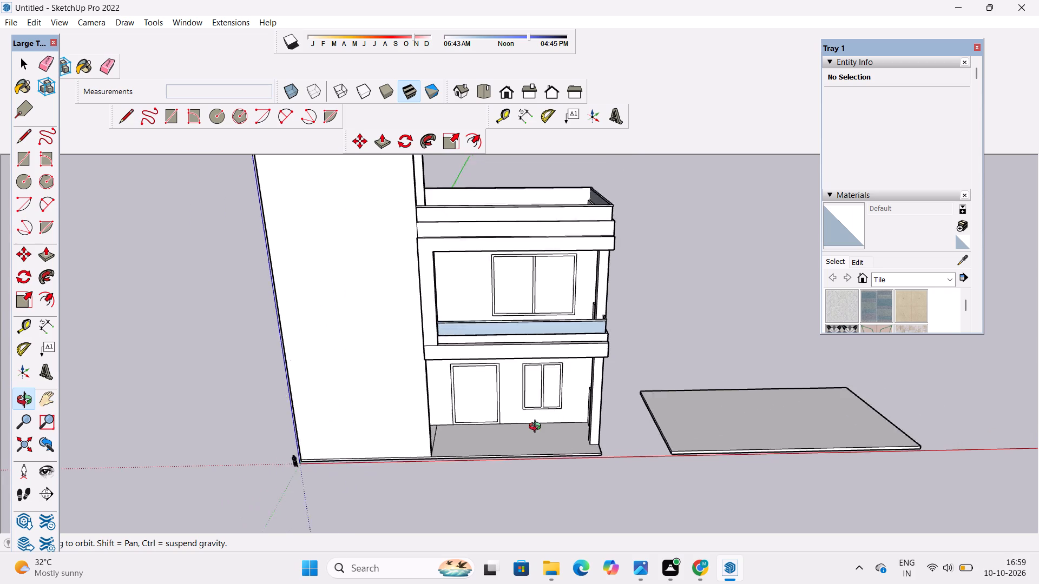
scroll(537, 428, down, 2)
scroll(489, 434, up, 1)
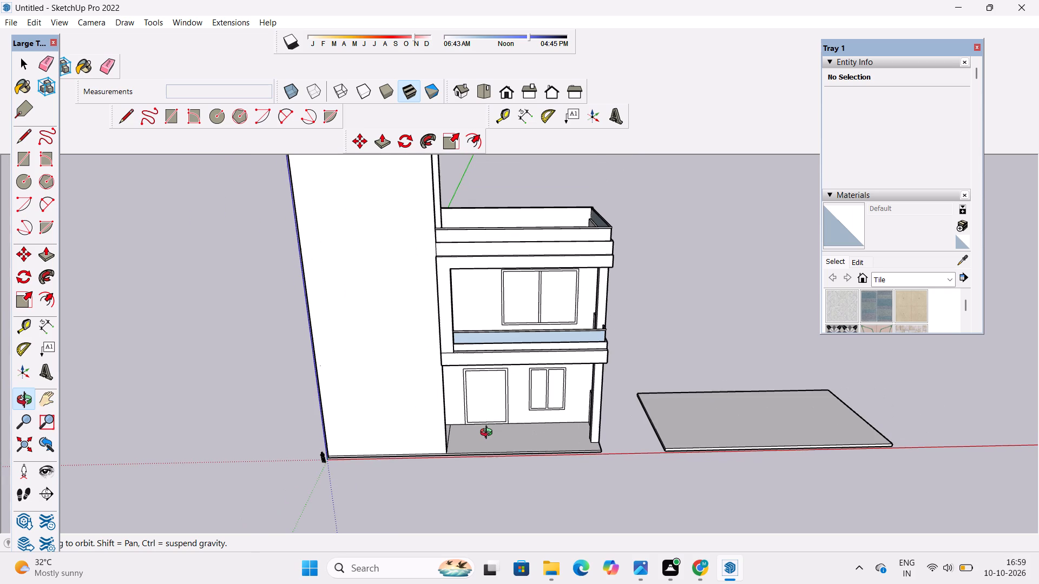
scroll(488, 432, up, 1)
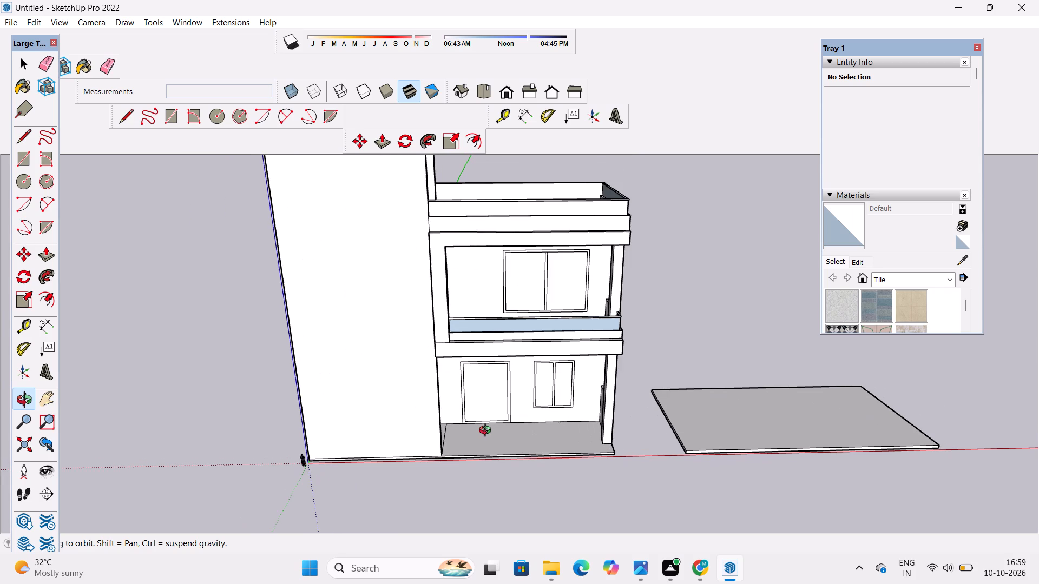
scroll(488, 432, up, 2)
scroll(397, 429, down, 2)
scroll(397, 429, up, 2)
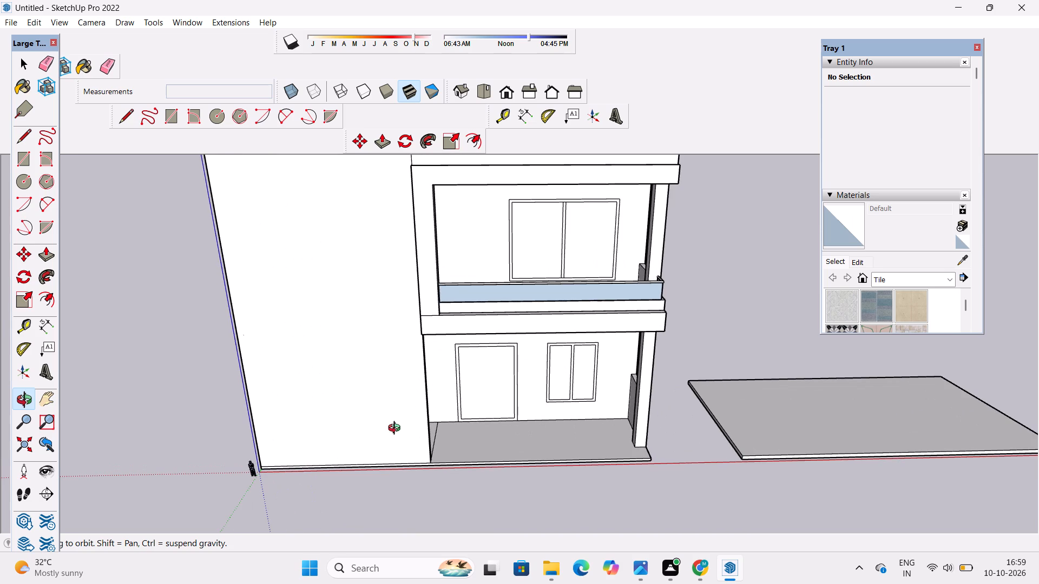
scroll(397, 429, down, 3)
drag(401, 434, 416, 379)
scroll(465, 346, down, 4)
shift+drag(597, 295, 562, 341)
drag(561, 343, 498, 384)
scroll(517, 347, up, 3)
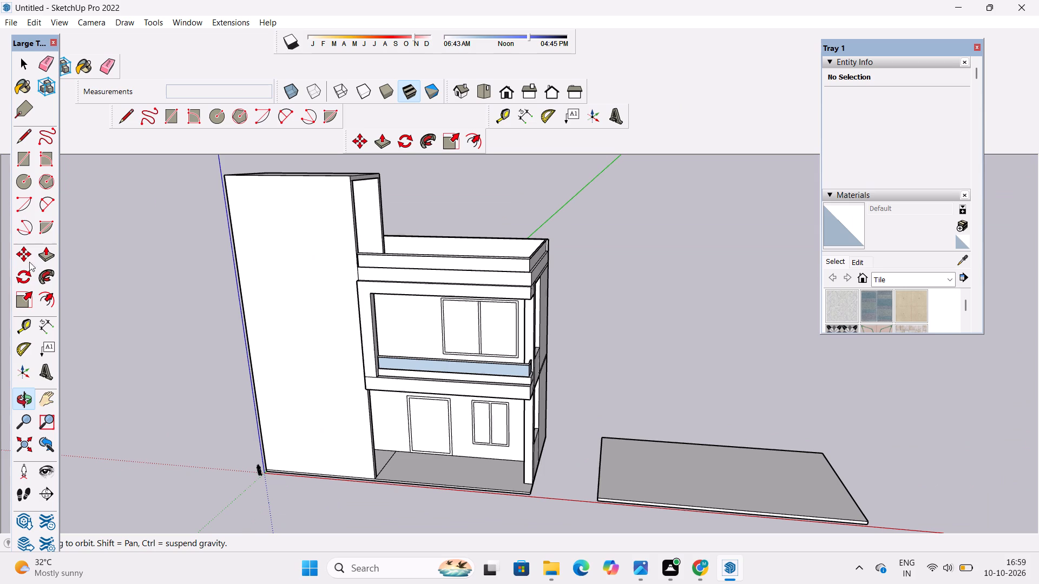
scroll(284, 283, down, 2)
shift+click(281, 286)
drag(247, 307, 284, 298)
scroll(284, 298, up, 3)
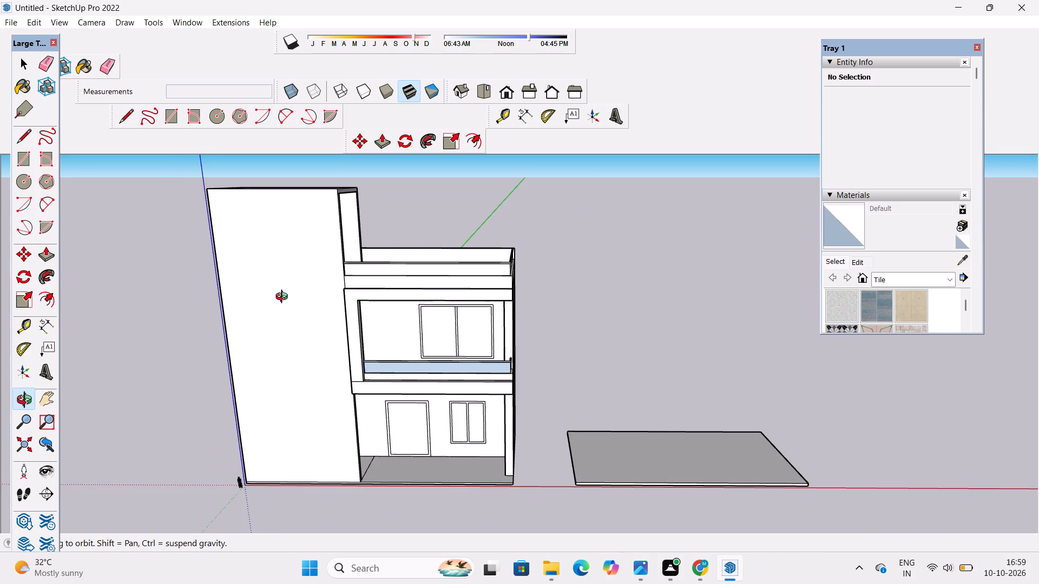
shift+drag(288, 298, 122, 318)
drag(126, 325, 257, 364)
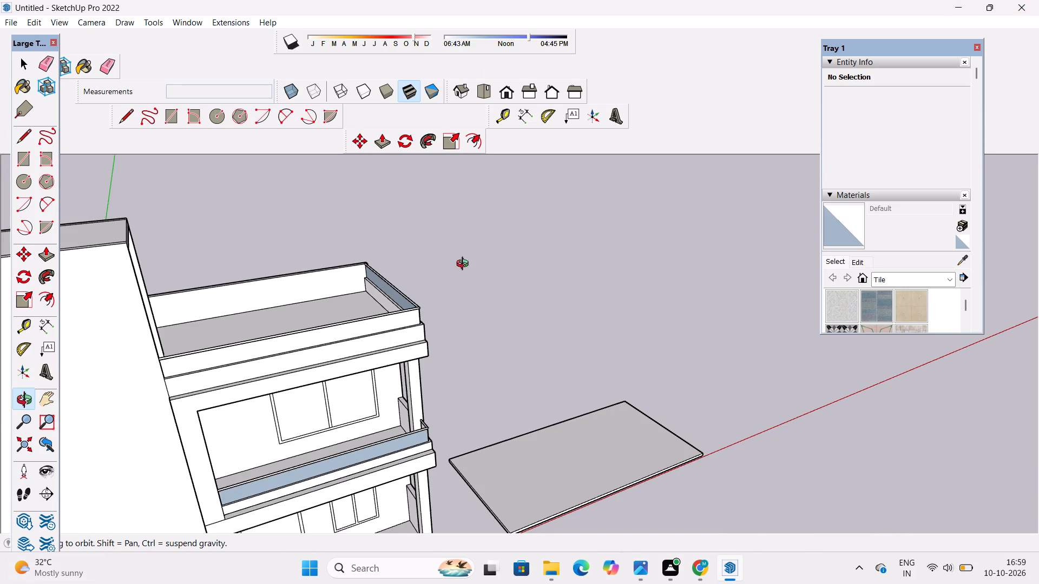
scroll(538, 424, down, 4)
shift+drag(532, 425, 483, 446)
drag(415, 502, 347, 413)
scroll(341, 402, up, 4)
shift+drag(336, 430, 402, 322)
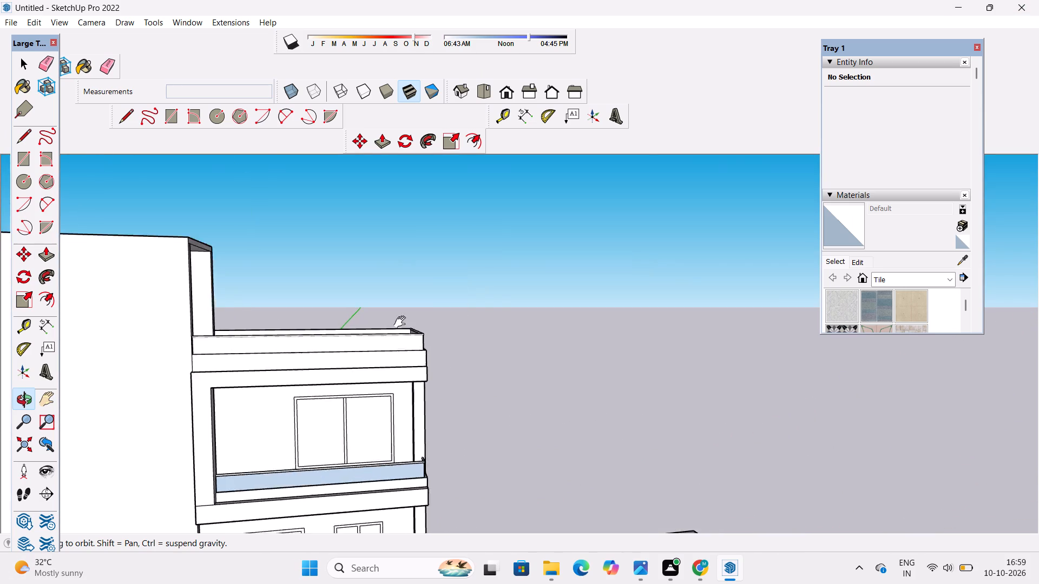
shift+drag(402, 322, 430, 285)
shift+scroll(430, 285, down, 4)
shift+drag(427, 302, 404, 337)
scroll(404, 337, down, 4)
drag(404, 337, 372, 360)
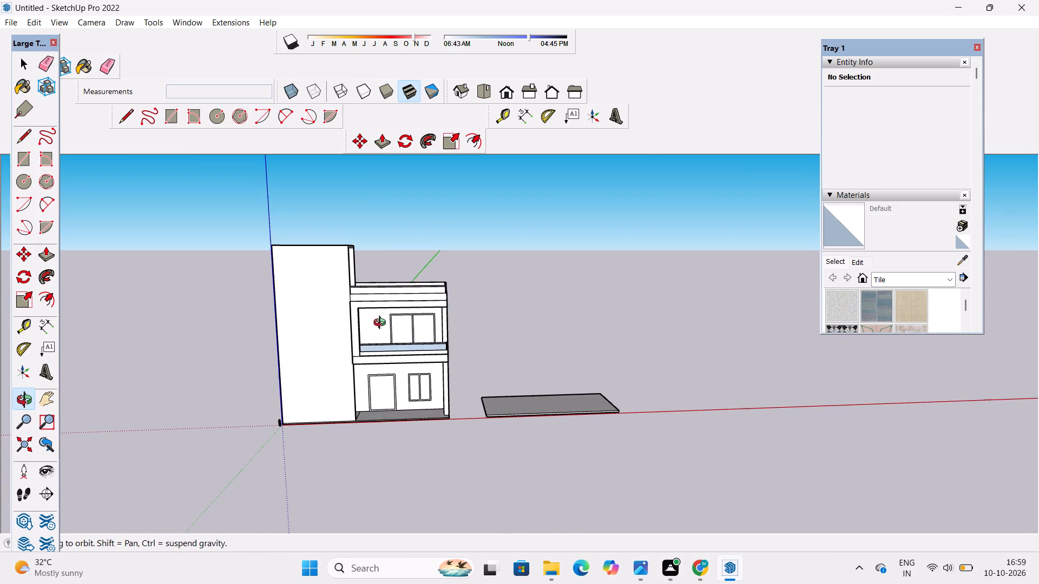
Erase the short stray edge between the front frame's column next to the tower and the first-floor slab band below the balcony.
scroll(382, 324, up, 3)
shift+drag(382, 324, 338, 352)
scroll(313, 402, up, 8)
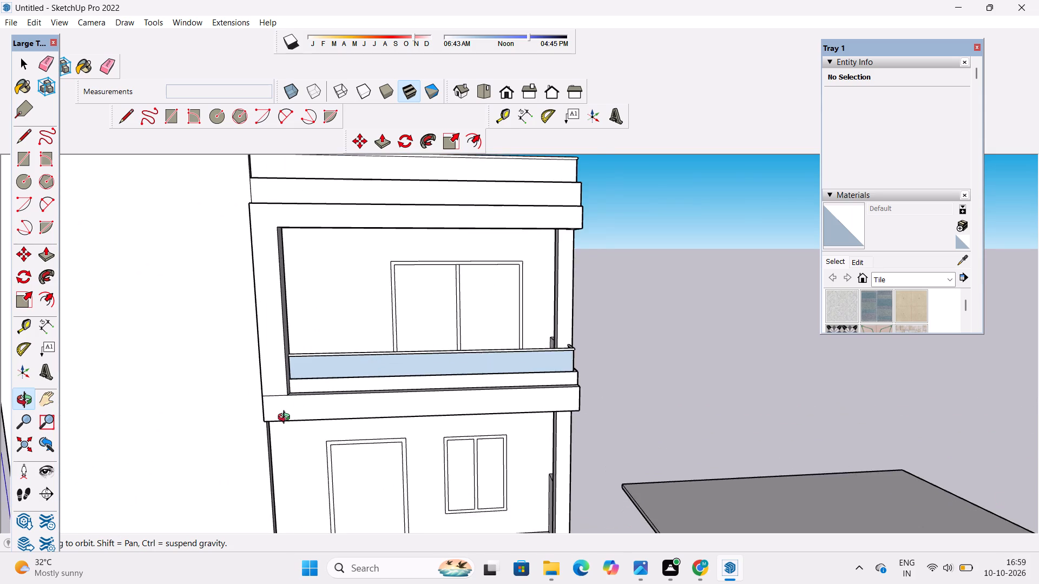
scroll(286, 419, up, 3)
scroll(290, 405, down, 2)
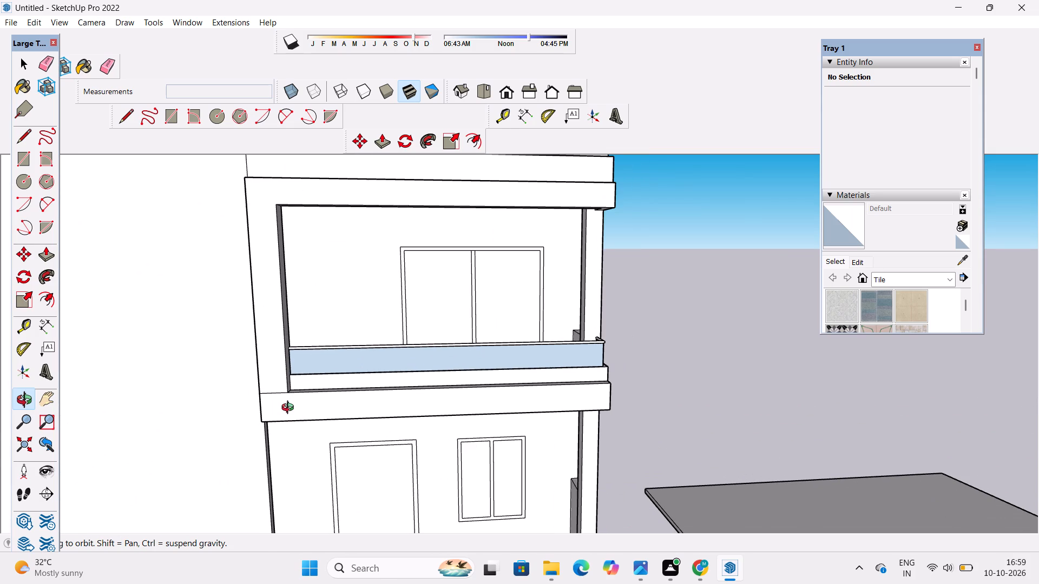
key(e)
drag(275, 377, 280, 406)
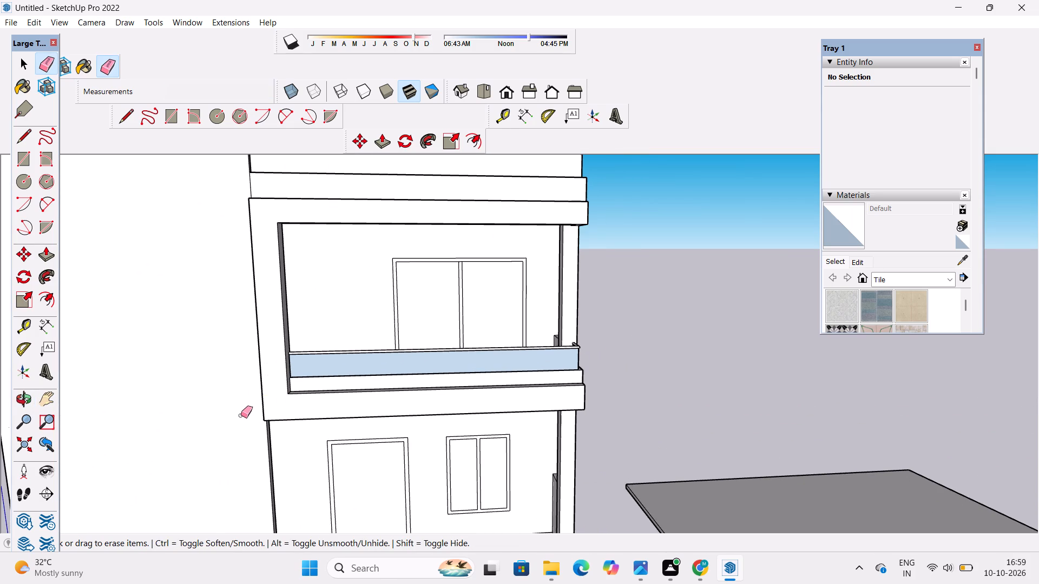
scroll(241, 414, down, 3)
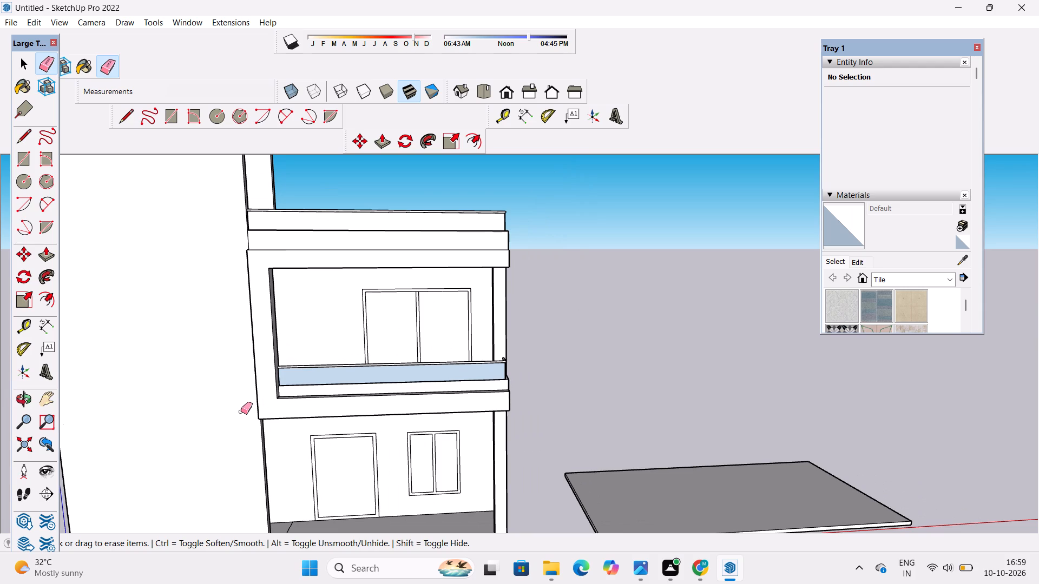
Examine the tower, the upper storey and the terrace parapets from the front and the side.
key(o)
scroll(204, 291, down, 3)
shift+drag(232, 274, 252, 314)
drag(252, 315, 237, 373)
scroll(285, 251, up, 3)
shift+drag(285, 251, 295, 292)
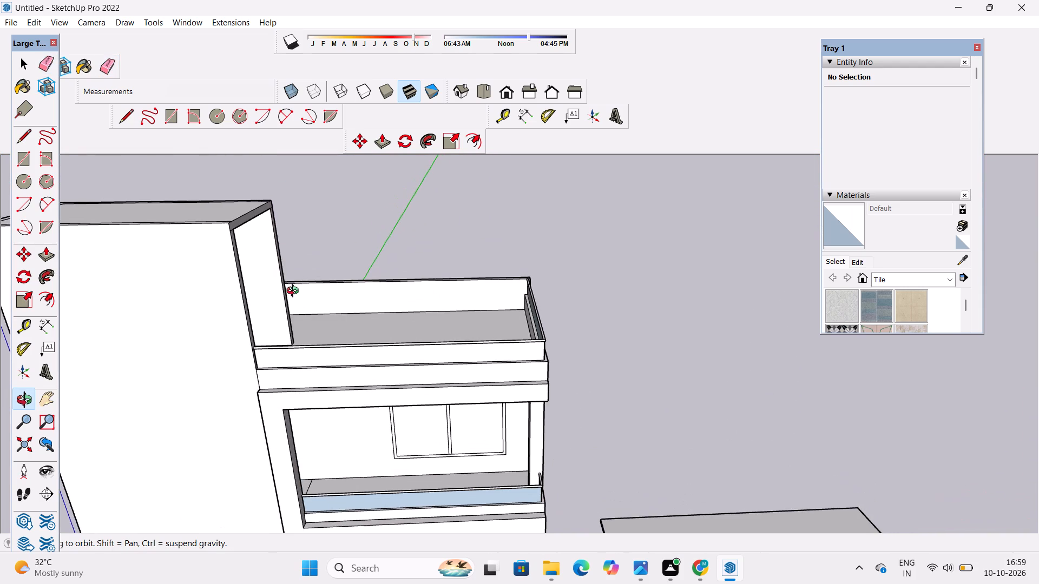
drag(295, 292, 249, 299)
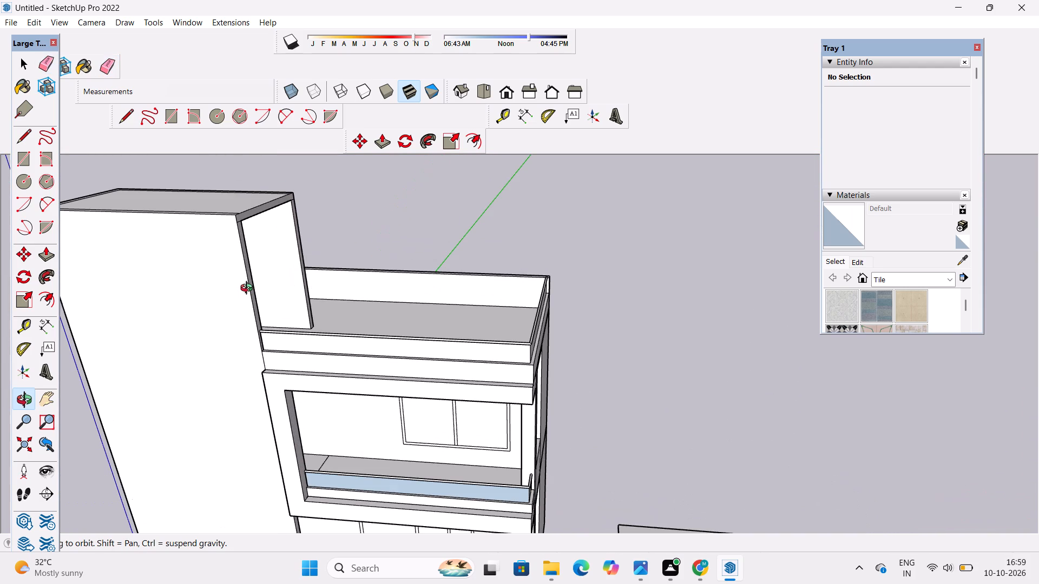
scroll(249, 289, down, 4)
shift+drag(250, 281, 255, 300)
click(255, 301)
scroll(262, 275, up, 4)
drag(345, 273, 236, 296)
shift+drag(238, 292, 260, 337)
drag(307, 316, 281, 226)
scroll(325, 235, up, 4)
scroll(319, 238, down, 3)
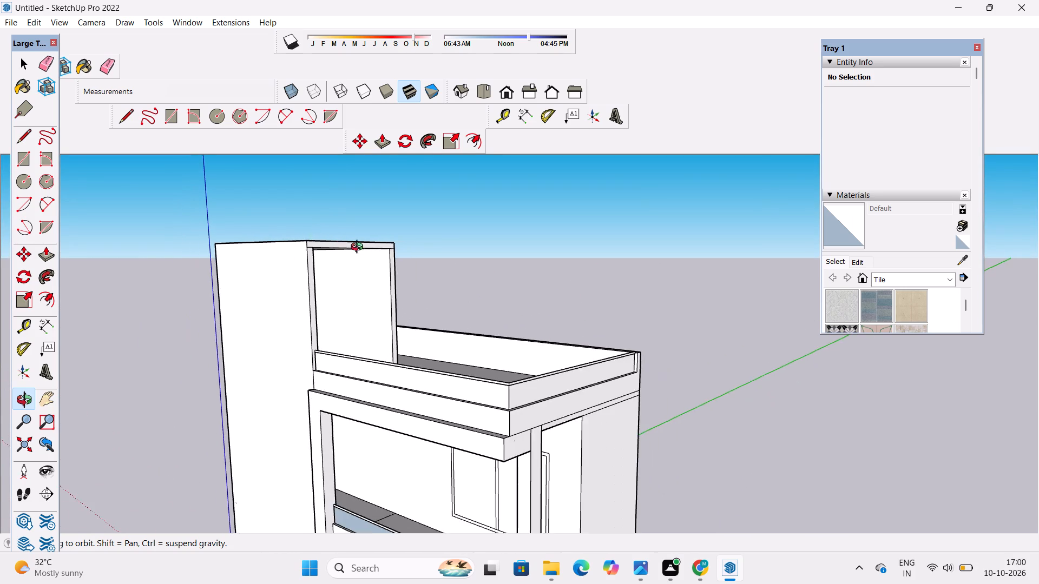
drag(366, 248, 287, 248)
scroll(264, 248, down, 4)
drag(298, 270, 365, 291)
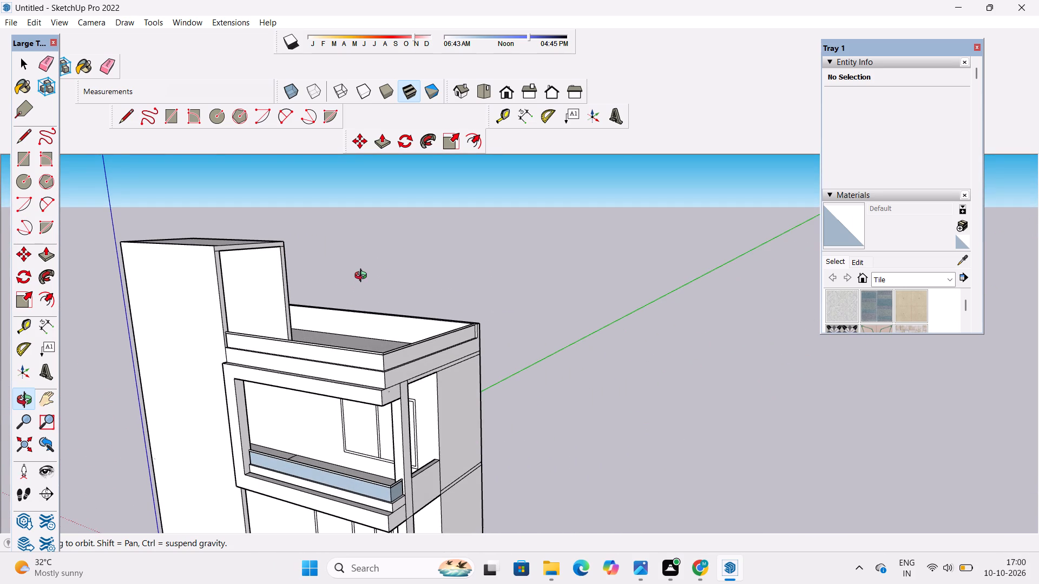
scroll(363, 277, down, 2)
drag(371, 289, 416, 370)
Examine the terrace's side parapet, its inner ledge and the round rail at the front corner up close.
scroll(410, 371, up, 4)
drag(406, 372, 549, 380)
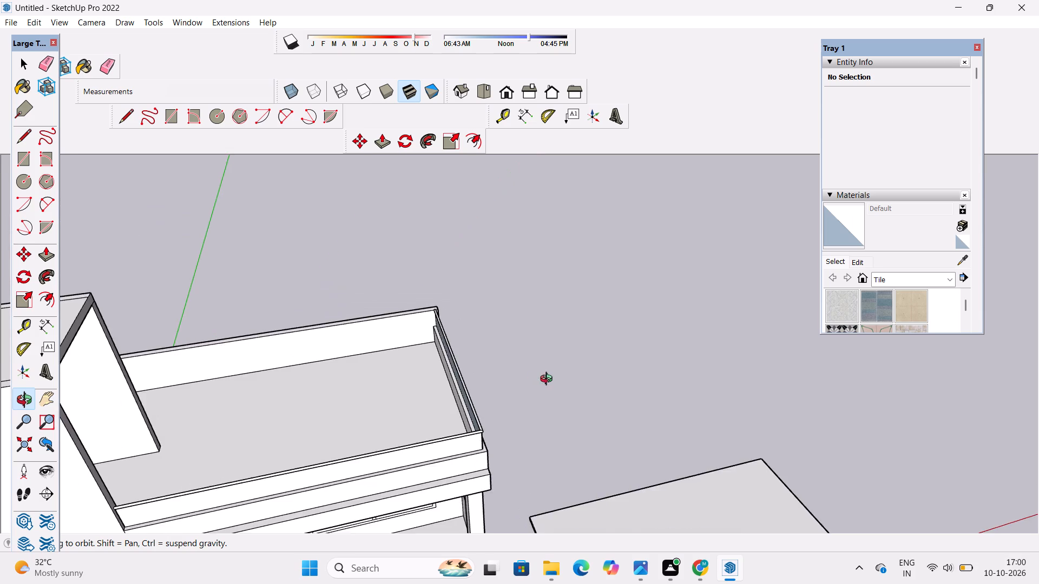
scroll(408, 431, up, 5)
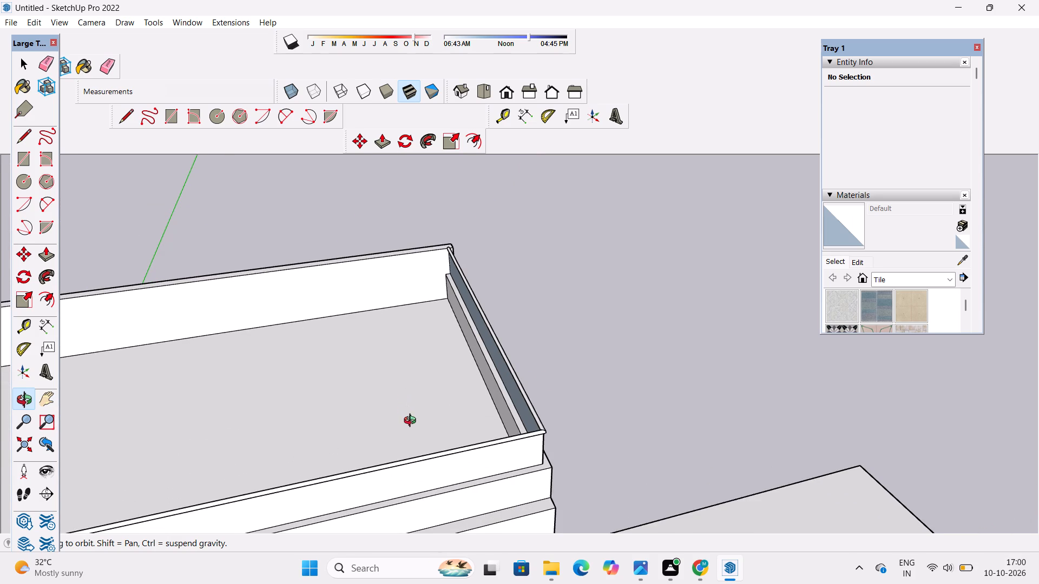
scroll(412, 421, down, 3)
scroll(428, 406, up, 2)
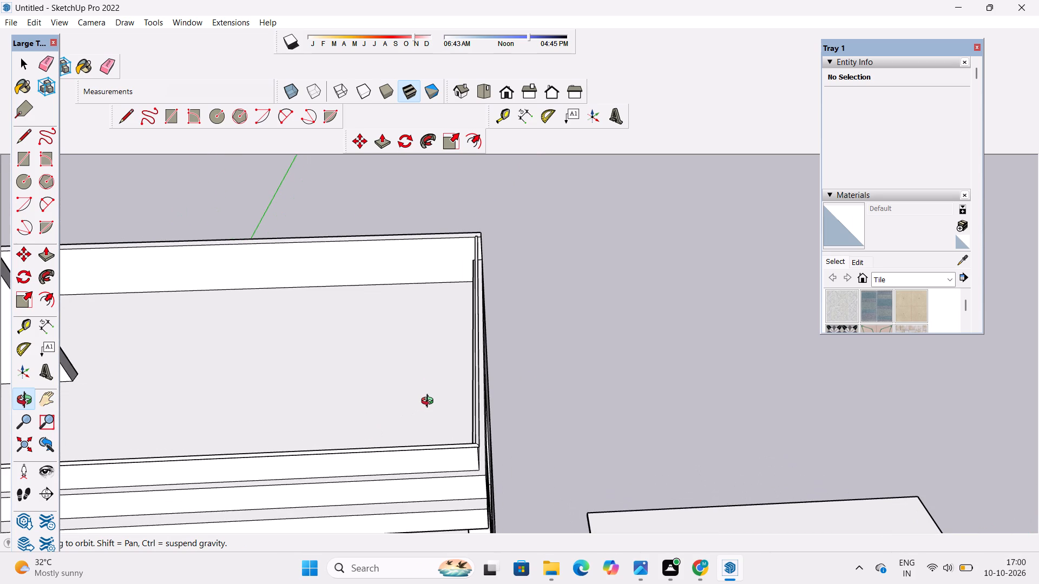
drag(432, 374, 475, 391)
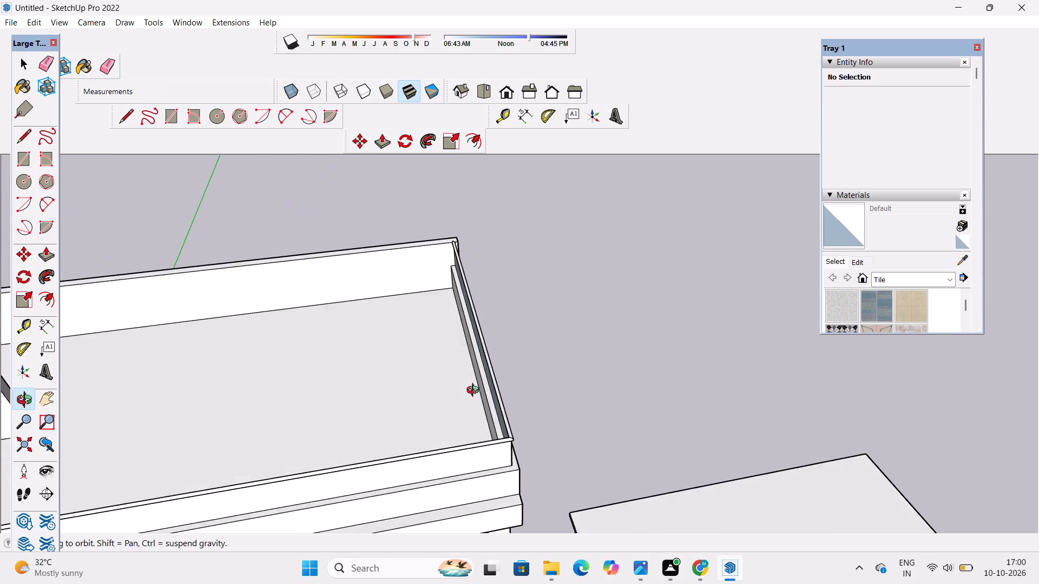
drag(475, 391, 478, 385)
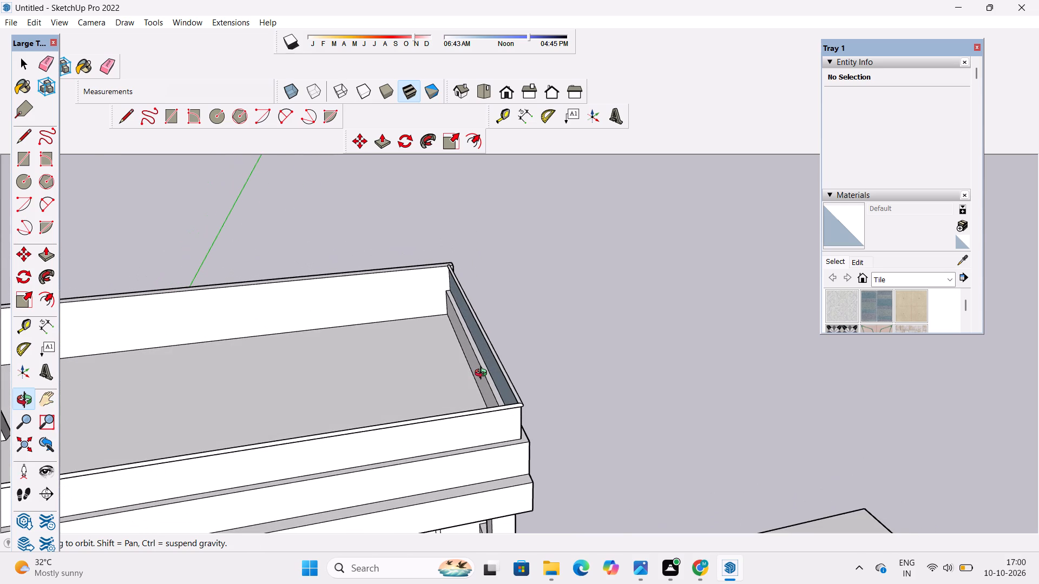
shift+drag(483, 374, 416, 407)
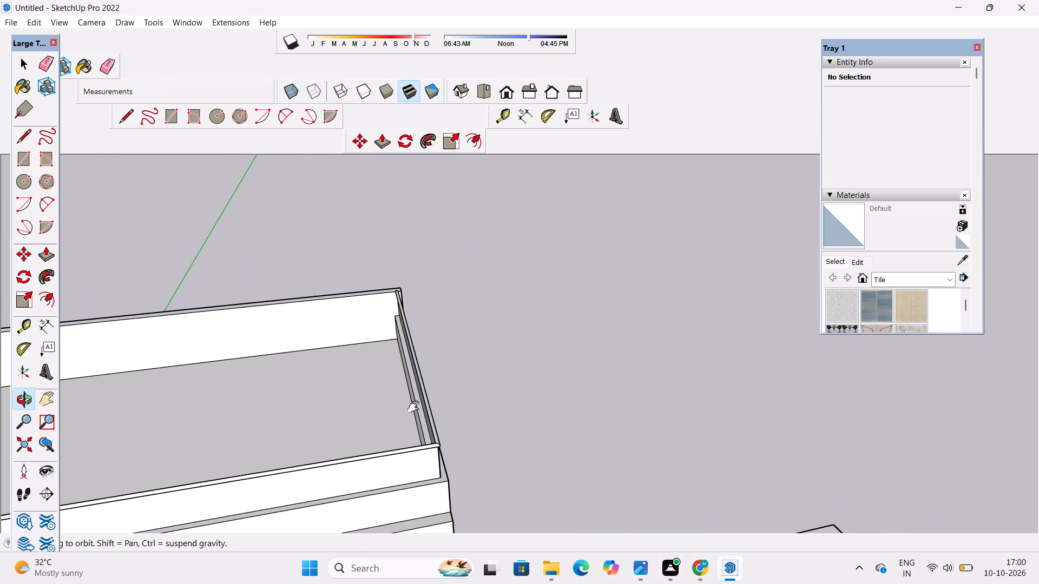
shift+drag(416, 407, 371, 417)
shift+scroll(372, 410, up, 3)
shift+drag(363, 414, 415, 372)
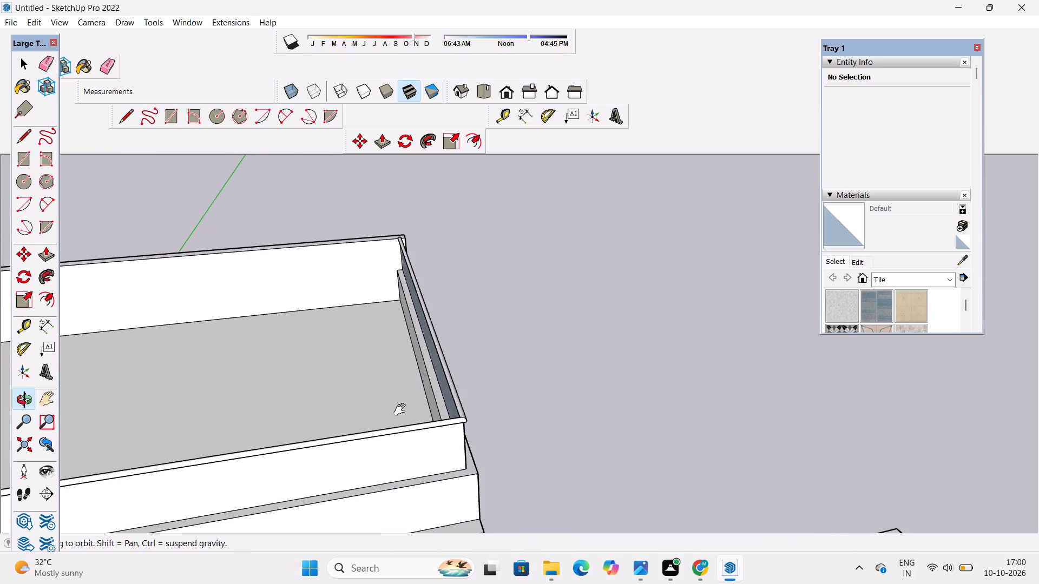
shift+drag(399, 415, 491, 391)
shift+click(495, 390)
shift+scroll(495, 388, up, 1)
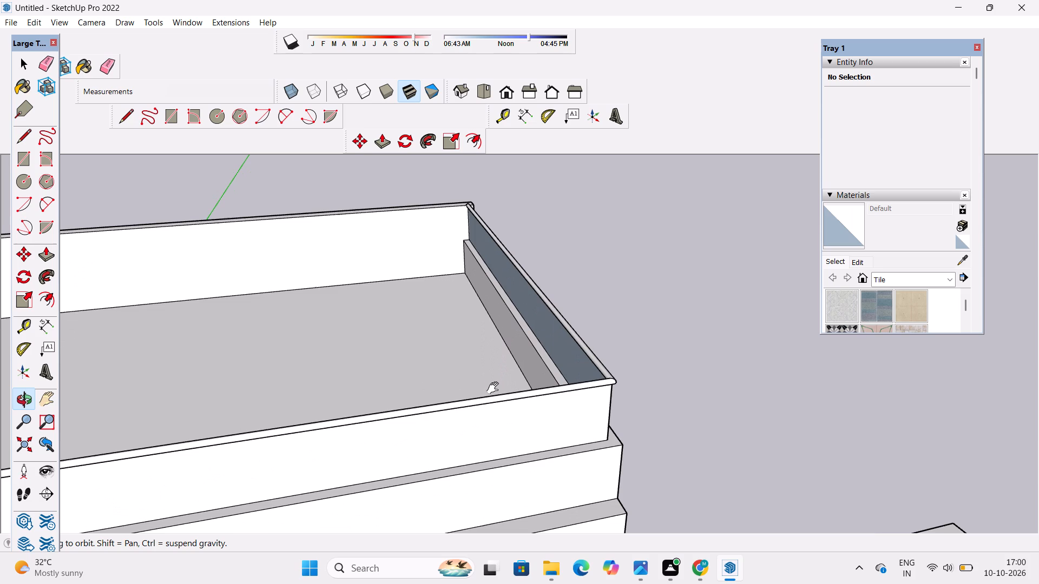
scroll(493, 401, up, 3)
shift+drag(521, 366, 441, 418)
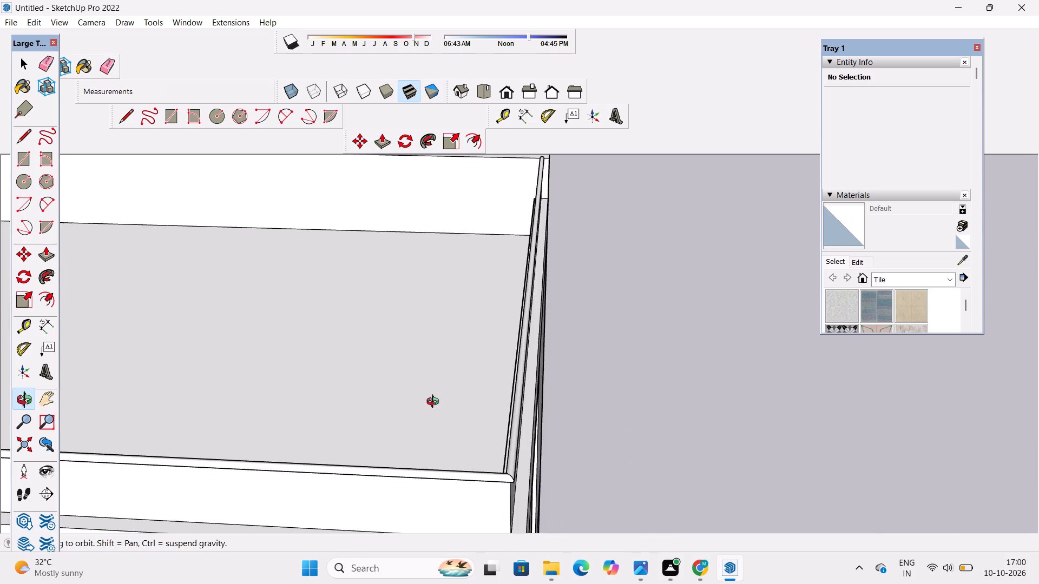
Place a tape measure guide about 16' 9" long across the terrace floor from the front corner of the tower's inner wall.
scroll(436, 397, down, 6)
shift+drag(397, 405, 247, 438)
shift+drag(312, 376, 315, 413)
shift+drag(366, 399, 319, 406)
shift+drag(354, 383, 357, 455)
shift+scroll(356, 419, down, 4)
shift+drag(358, 416, 359, 442)
drag(360, 426, 363, 407)
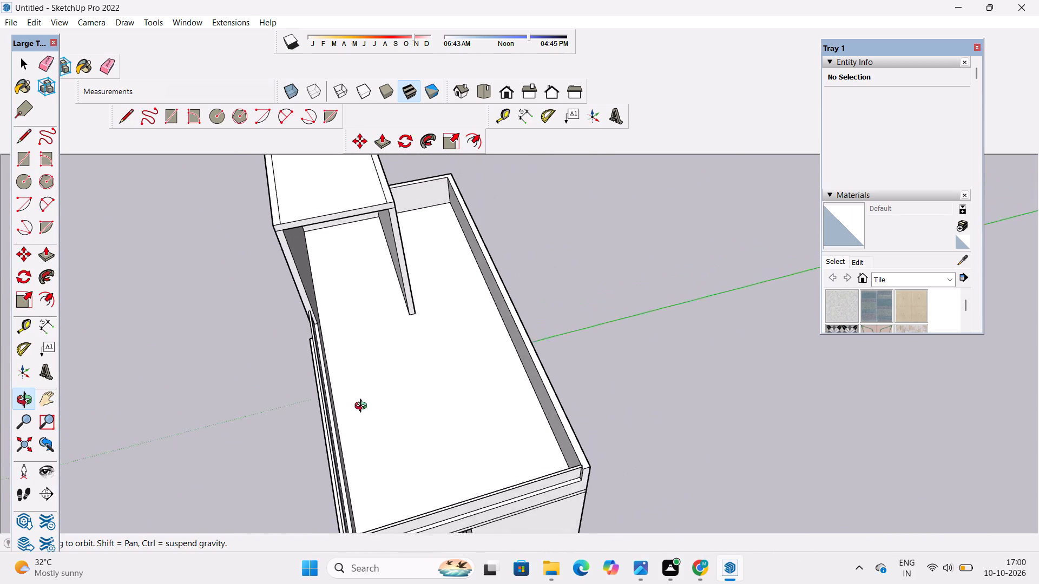
drag(363, 407, 367, 380)
scroll(367, 377, up, 2)
shift+drag(368, 381, 368, 399)
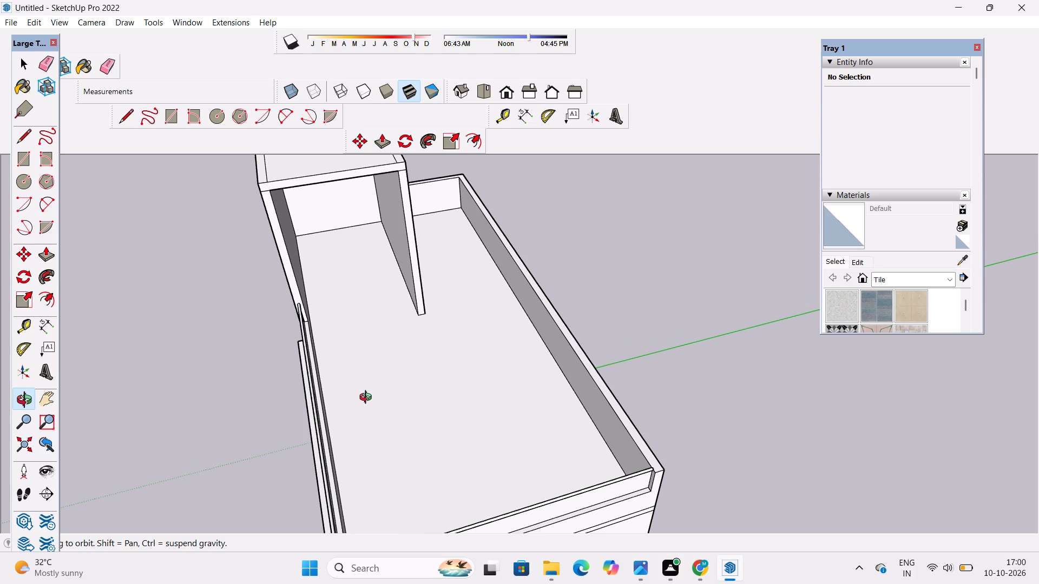
key(t)
scroll(328, 340, up, 4)
scroll(322, 328, down, 6)
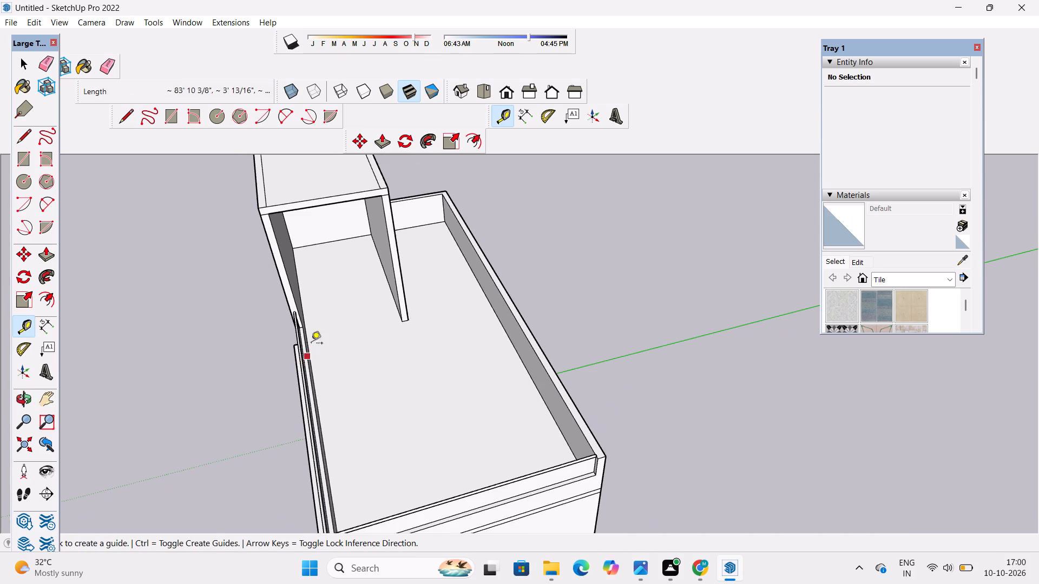
click(403, 315)
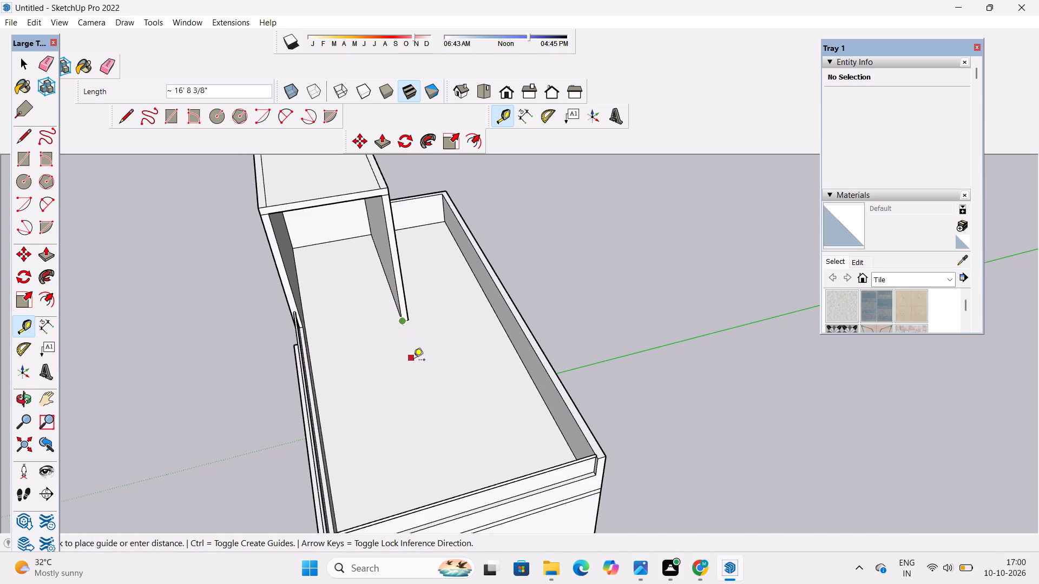
click(423, 351)
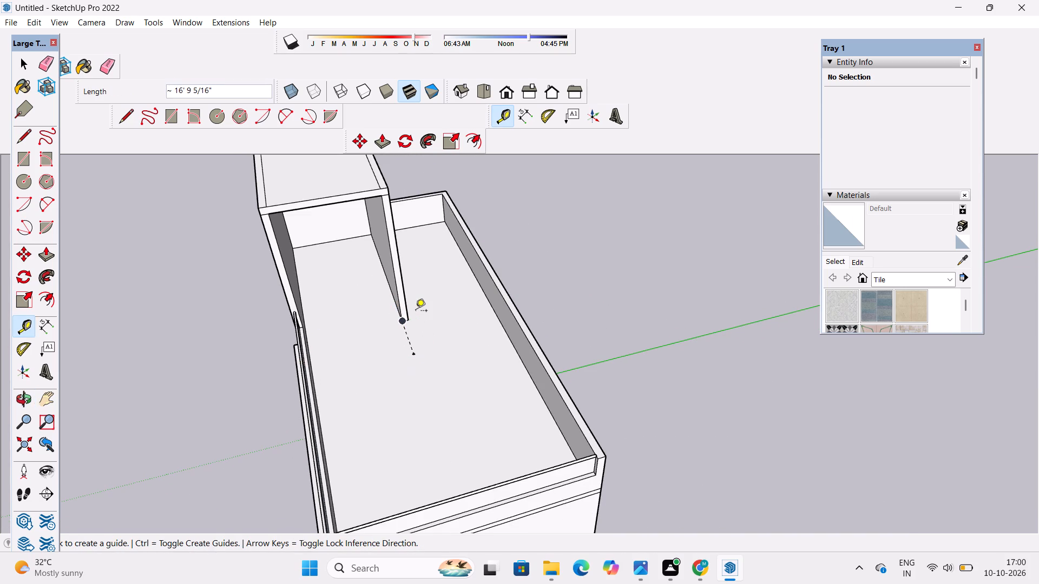
Undo the last tape measure guide on the terrace floor.
key(ctrl+z)
Place two parallel guides across the terrace floor, extending the base edges of both faces of the tower's inner wall.
scroll(374, 296, up, 8)
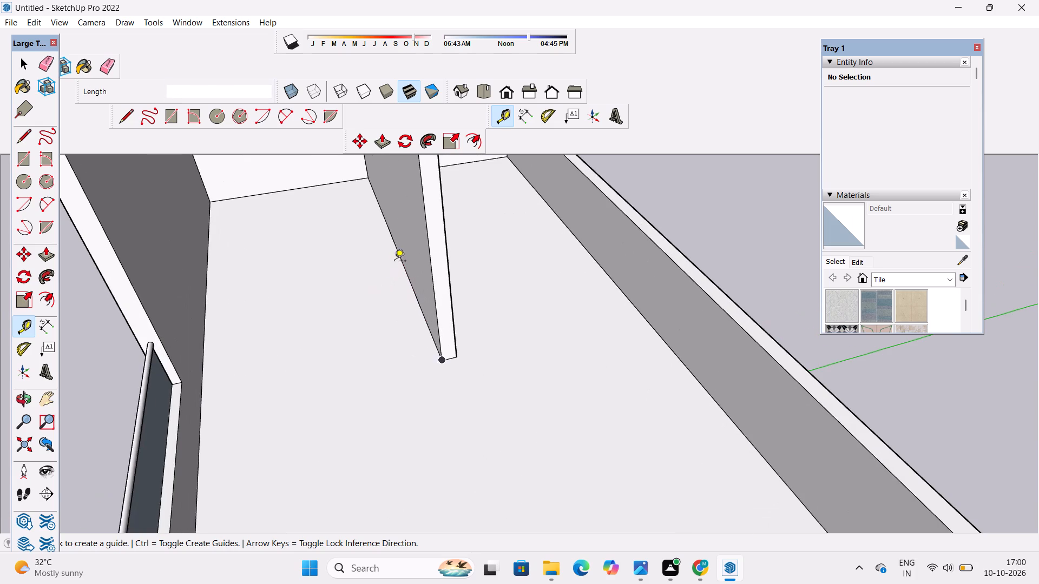
click(399, 255)
click(412, 276)
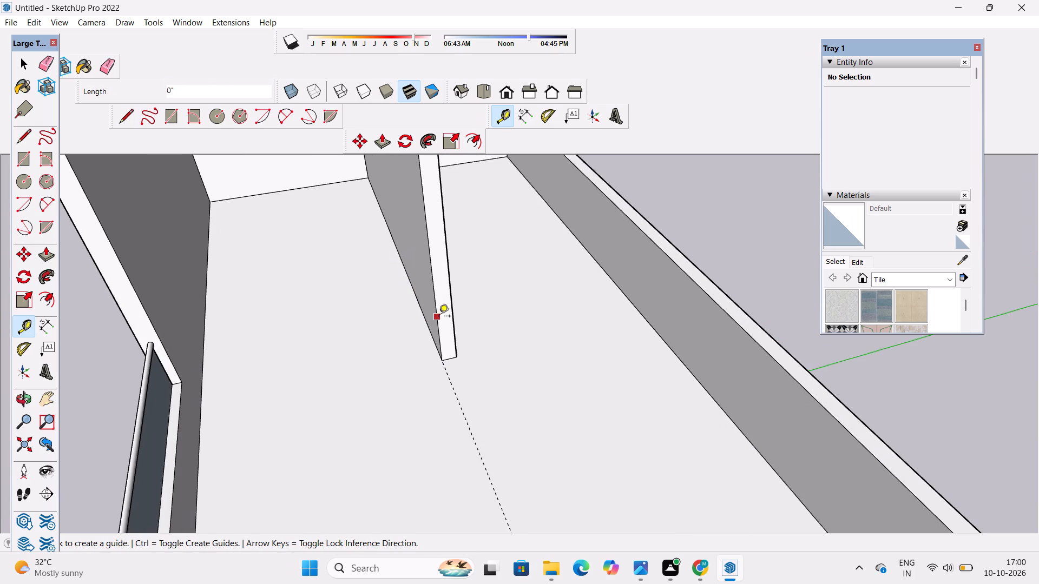
scroll(440, 311, down, 4)
scroll(525, 297, up, 8)
scroll(404, 327, up, 2)
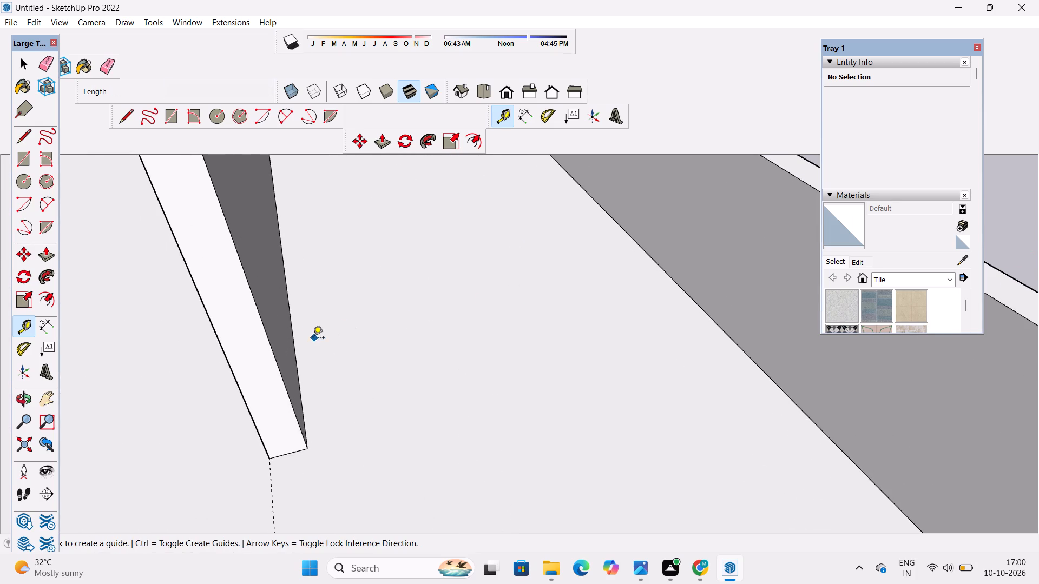
click(295, 322)
click(291, 332)
Examine the terrace floor, its parapets and the two guides running from the tower wall, from above and several sides.
scroll(340, 307, down, 13)
scroll(266, 334, up, 4)
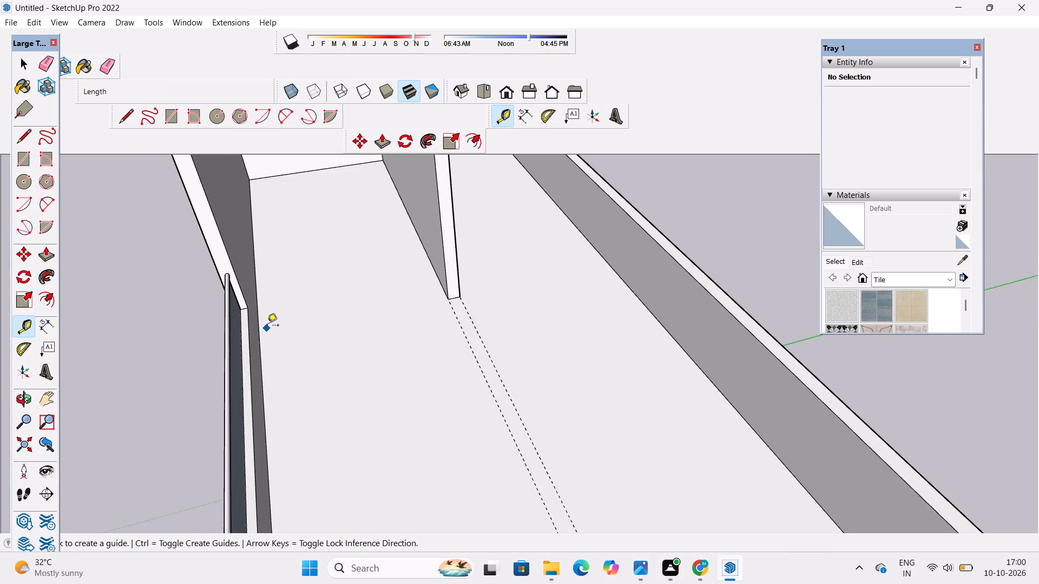
scroll(267, 326, up, 4)
key(o)
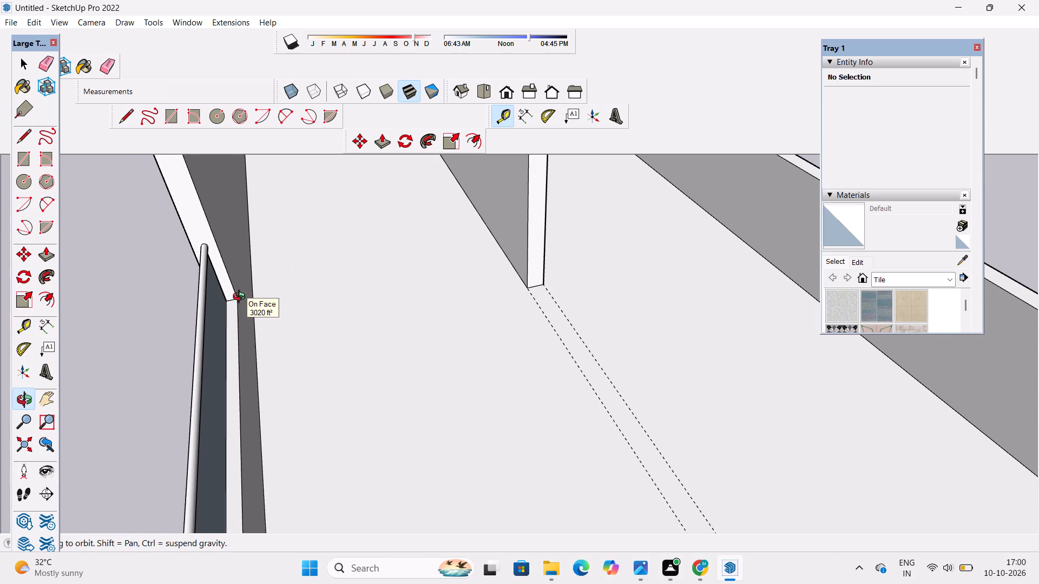
scroll(241, 298, down, 3)
shift+drag(254, 332, 278, 296)
drag(279, 296, 274, 325)
scroll(274, 325, down, 1)
shift+drag(287, 311, 288, 322)
drag(288, 329, 285, 320)
scroll(285, 316, down, 5)
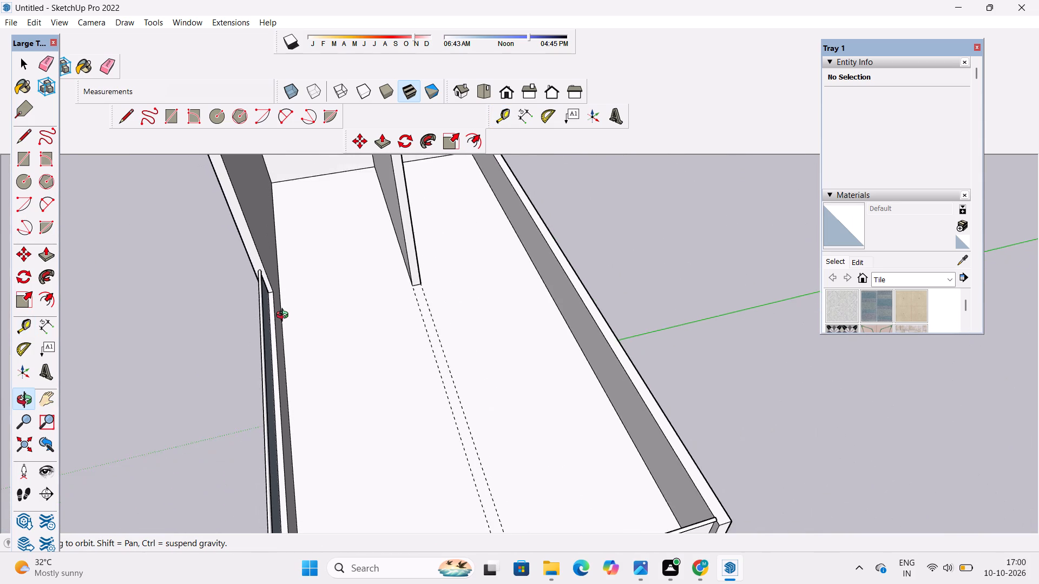
scroll(285, 316, down, 3)
shift+drag(333, 342, 348, 303)
drag(350, 303, 248, 383)
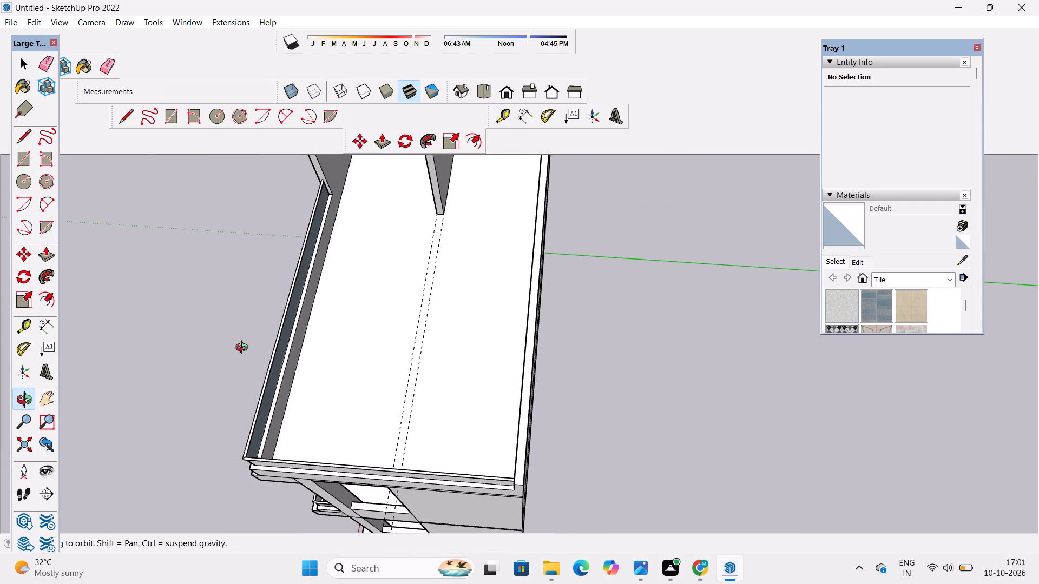
scroll(244, 349, down, 3)
drag(285, 331, 361, 329)
shift+drag(370, 322, 391, 360)
drag(391, 368, 837, 365)
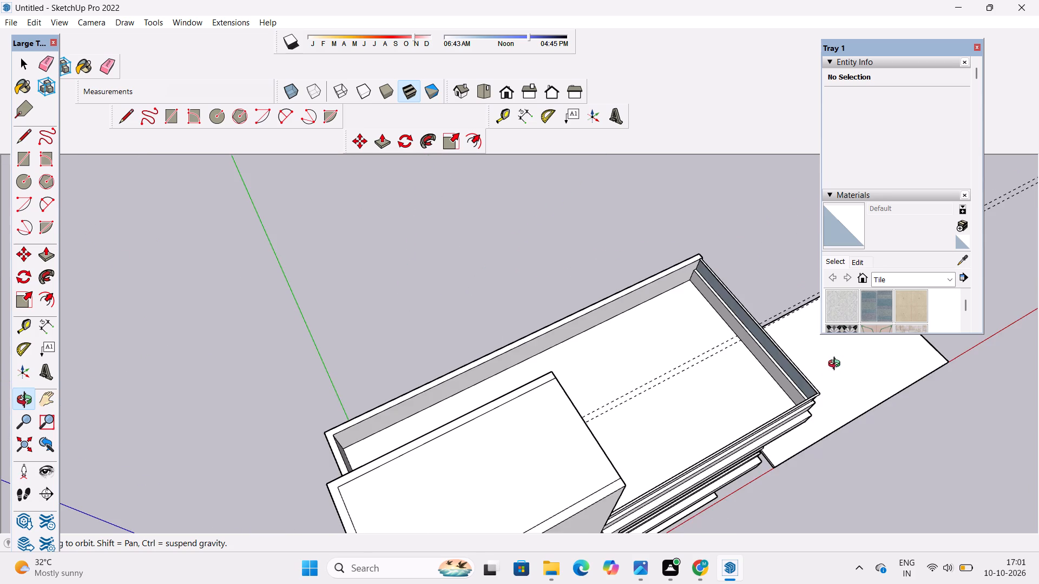
drag(823, 375, 812, 392)
shift+drag(806, 400, 681, 378)
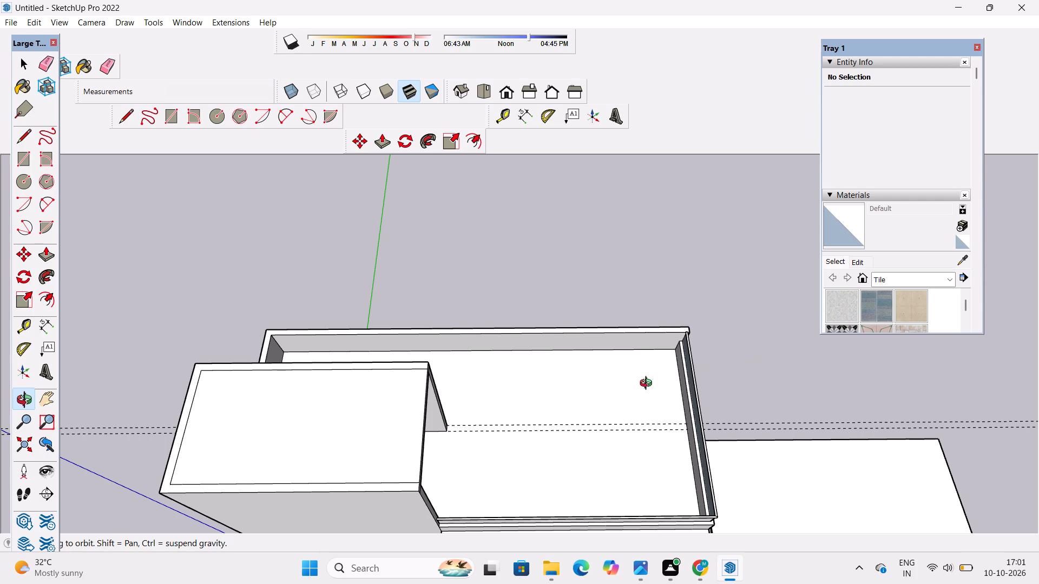
scroll(570, 389, down, 1)
scroll(565, 413, up, 2)
shift+drag(568, 432, 562, 414)
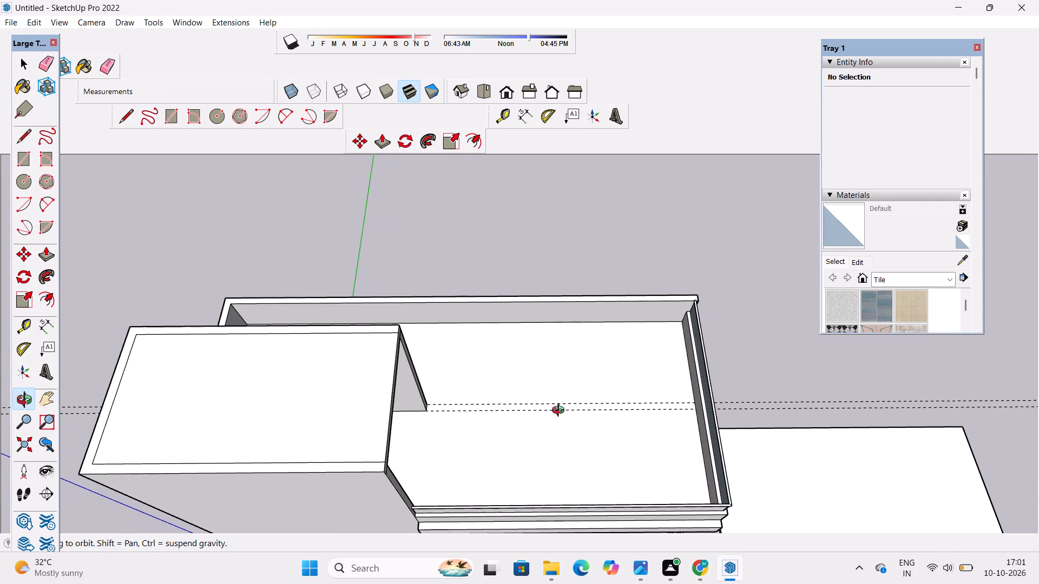
drag(562, 414, 568, 428)
scroll(577, 449, up, 5)
shift+drag(606, 404, 549, 462)
scroll(544, 451, down, 4)
shift+drag(545, 478, 556, 391)
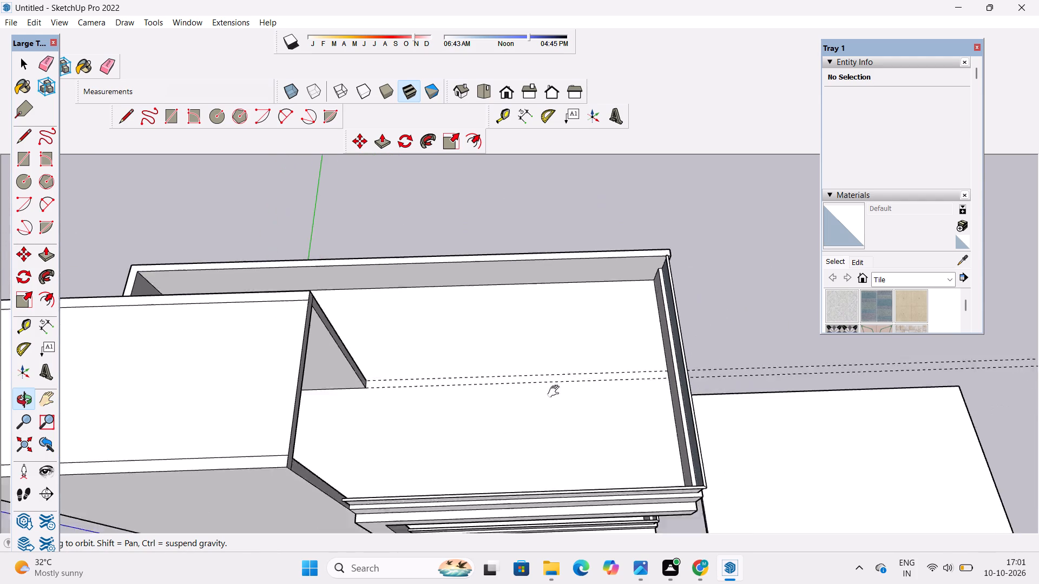
shift+drag(556, 391, 556, 395)
scroll(628, 382, up, 2)
click(628, 383)
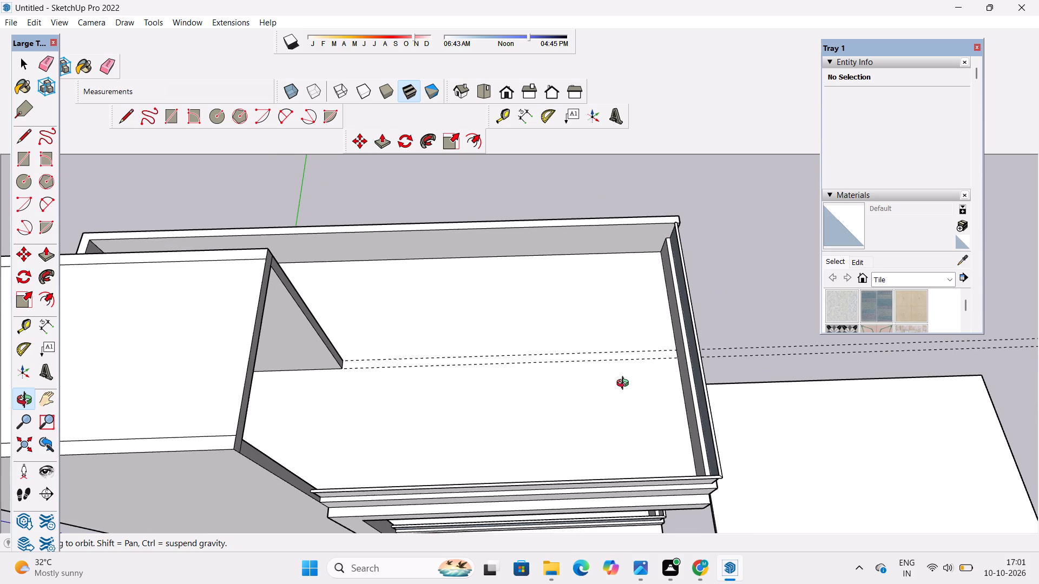
shift+drag(624, 384, 624, 364)
drag(624, 364, 616, 408)
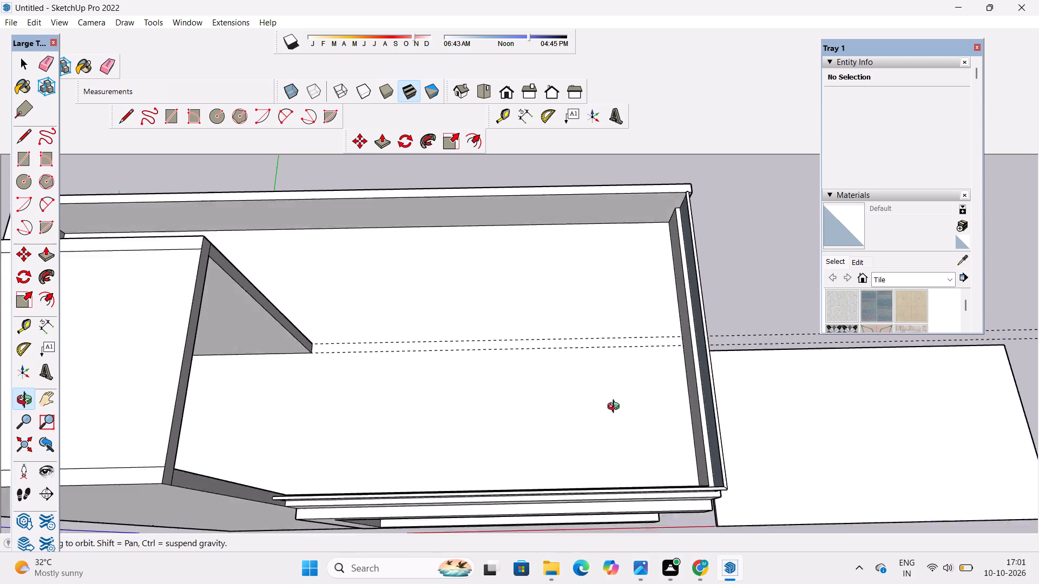
drag(616, 408, 612, 416)
shift+drag(612, 416, 611, 387)
drag(607, 397, 604, 404)
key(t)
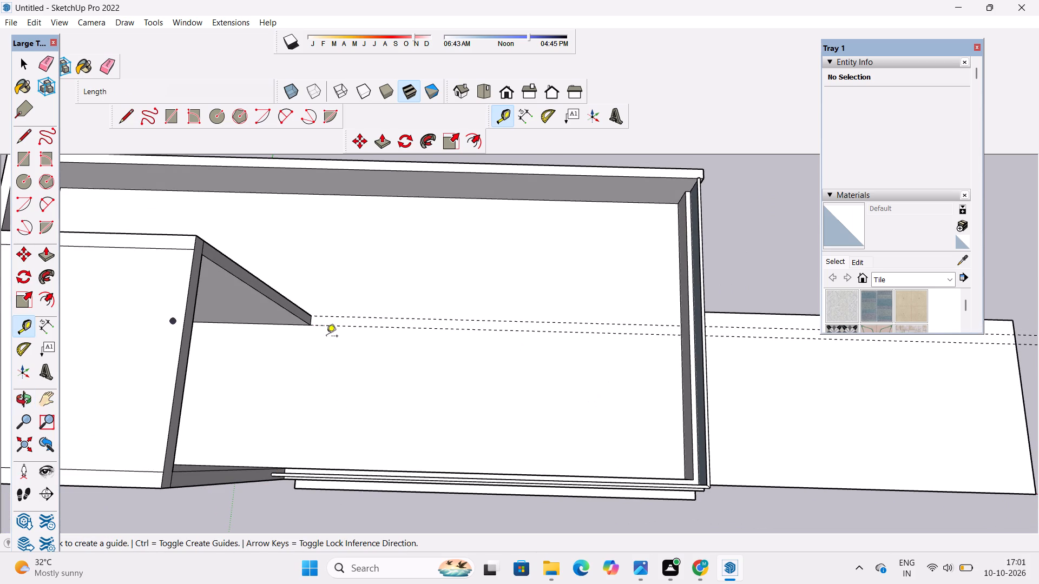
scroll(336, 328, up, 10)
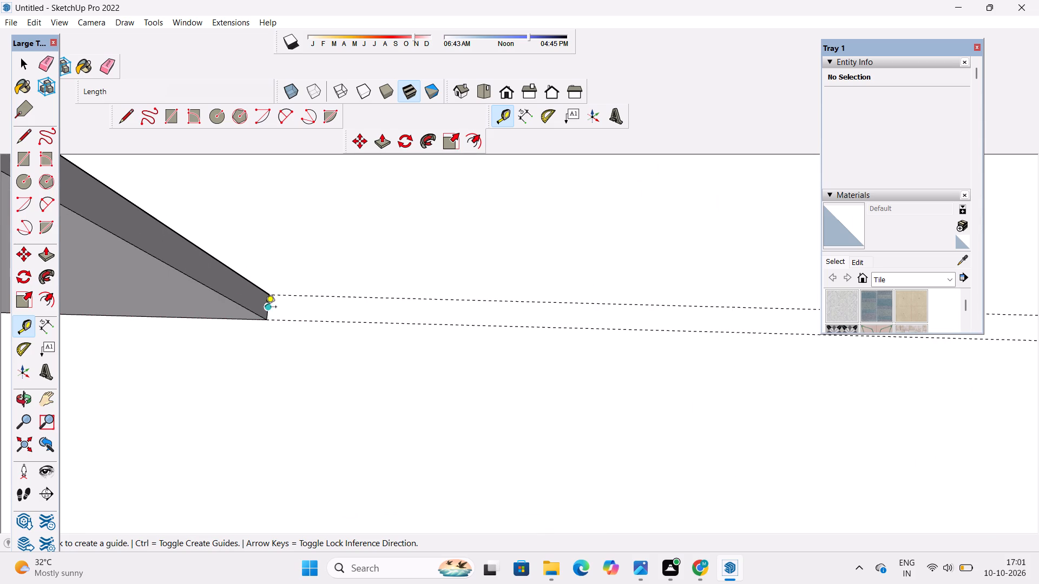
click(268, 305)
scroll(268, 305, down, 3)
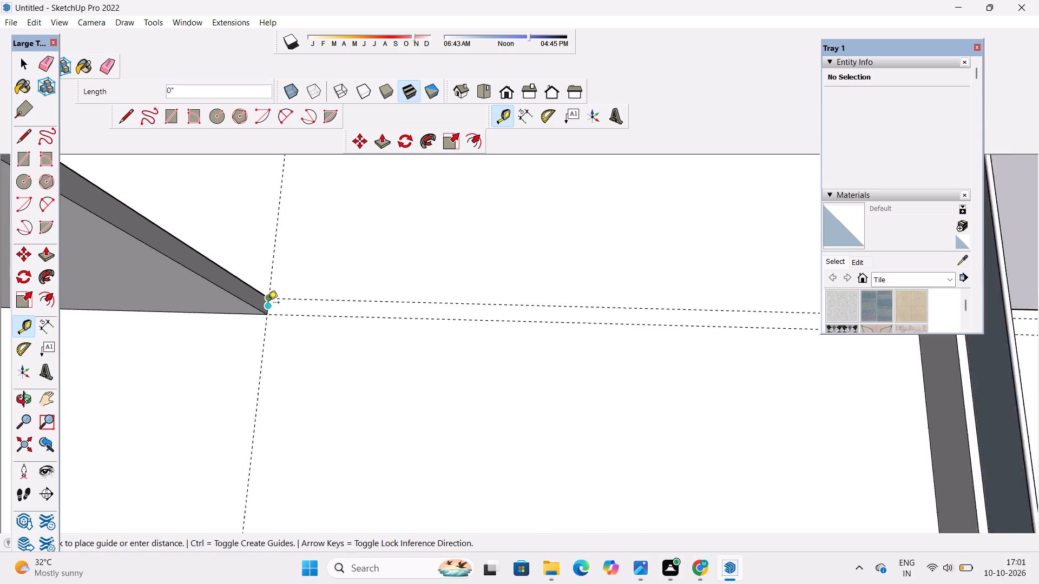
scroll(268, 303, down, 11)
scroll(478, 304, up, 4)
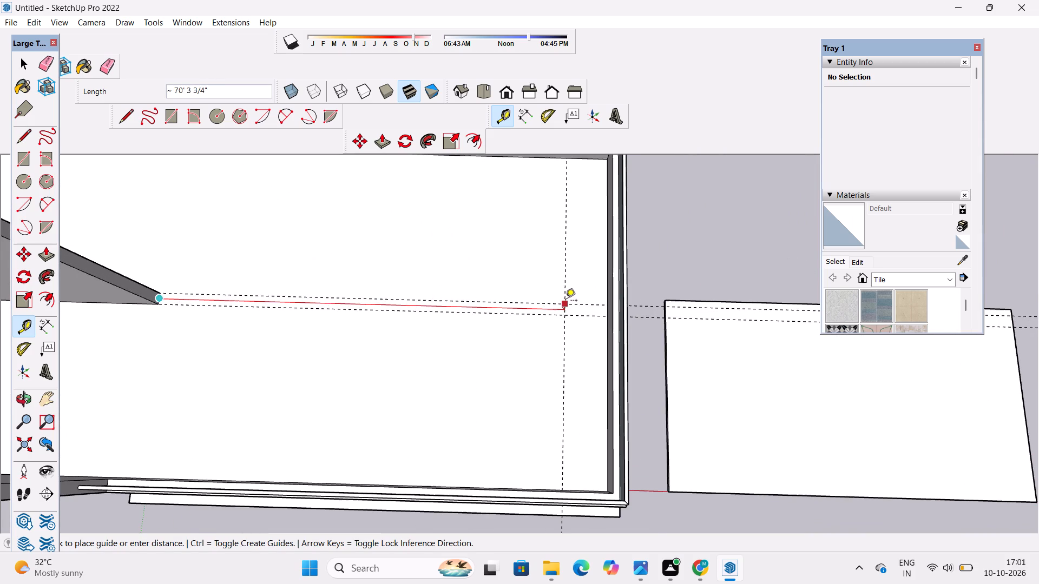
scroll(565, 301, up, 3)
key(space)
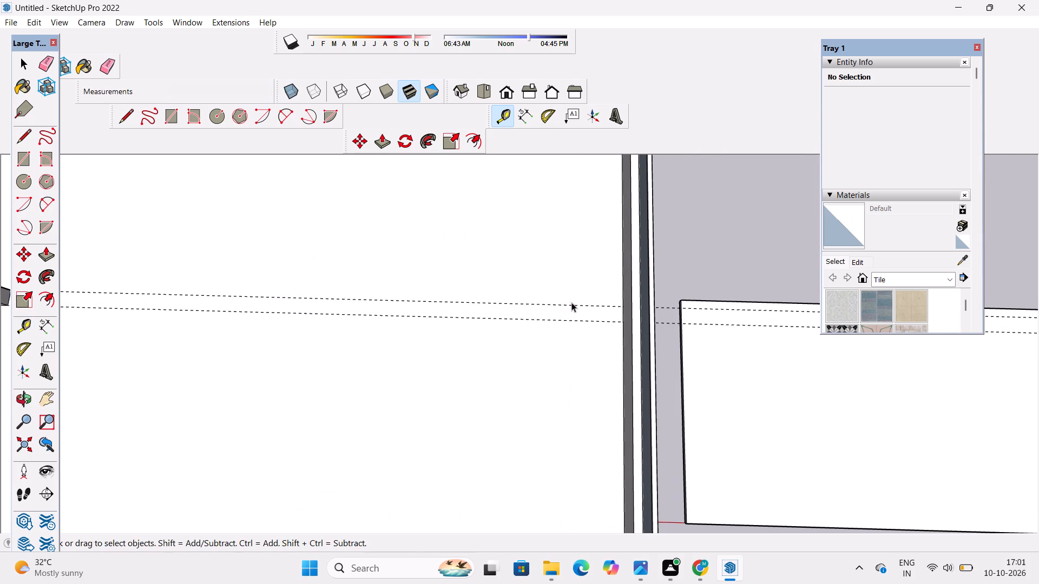
Place a guide 6' inward from the inner base edge of the terrace's side parapet opposite the tower.
text(t)
scroll(589, 265, down, 5)
scroll(608, 372, up, 7)
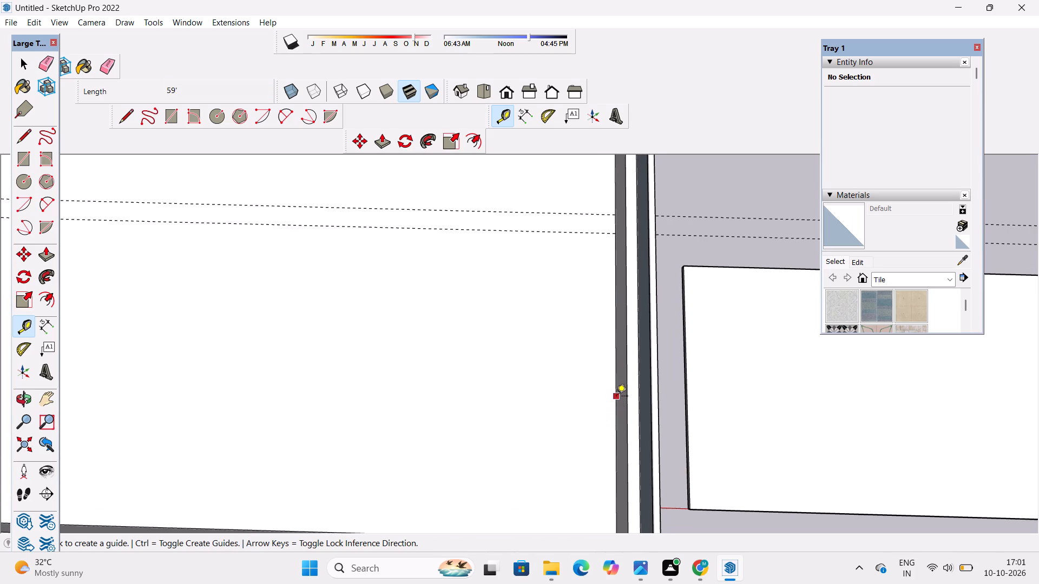
scroll(616, 397, down, 4)
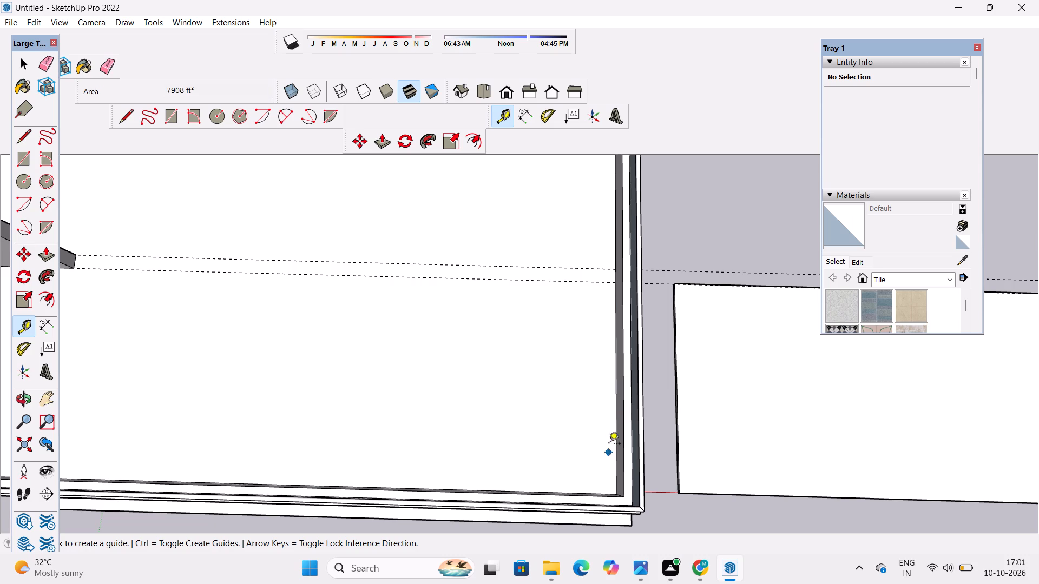
scroll(614, 402, down, 3)
click(614, 384)
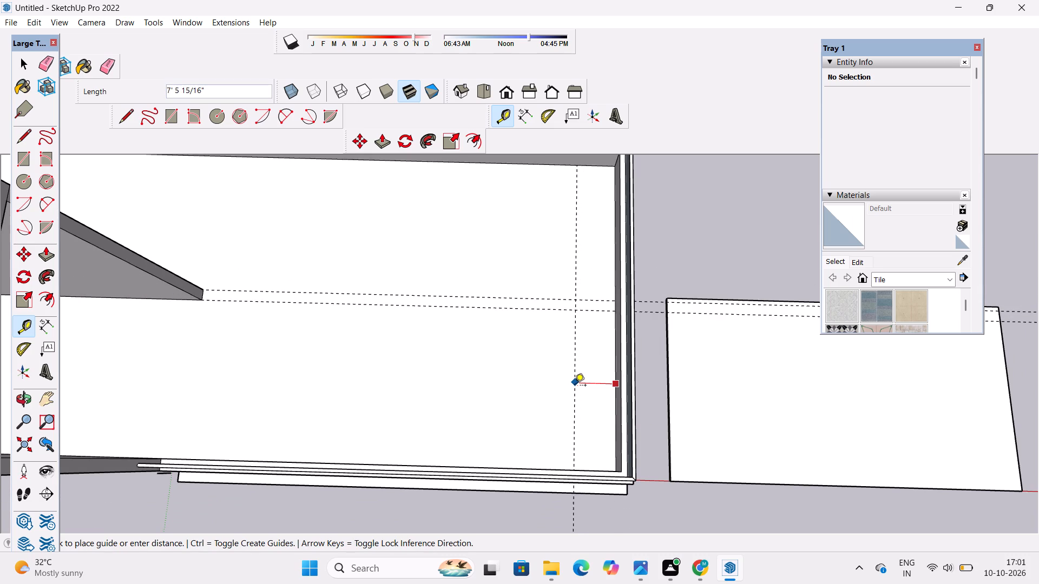
text(6')
key(Return)
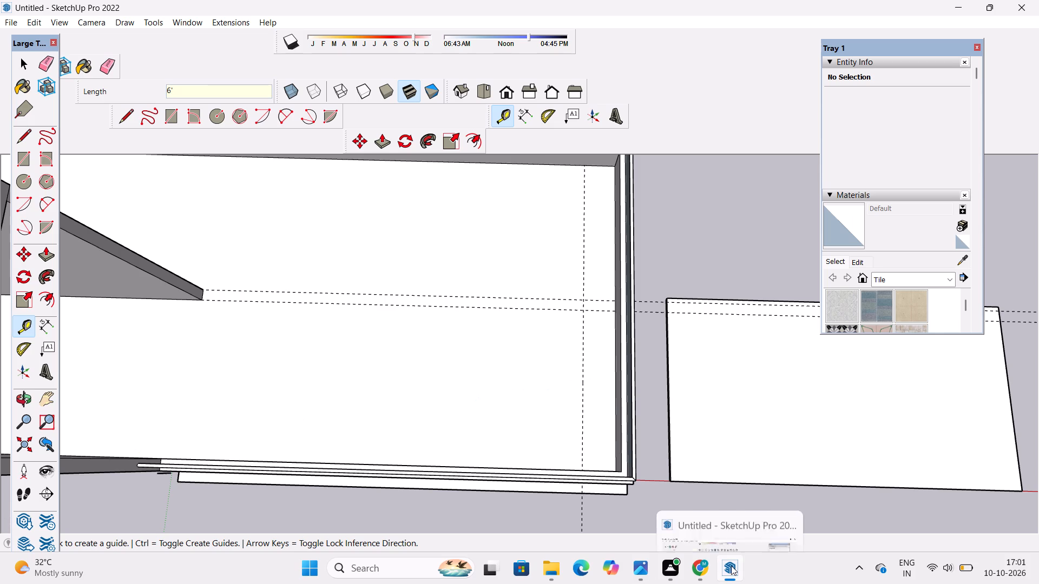
Examine the guide layout on the terrace floor and the front corner of the parapets from above.
scroll(595, 531, down, 6)
scroll(564, 431, up, 1)
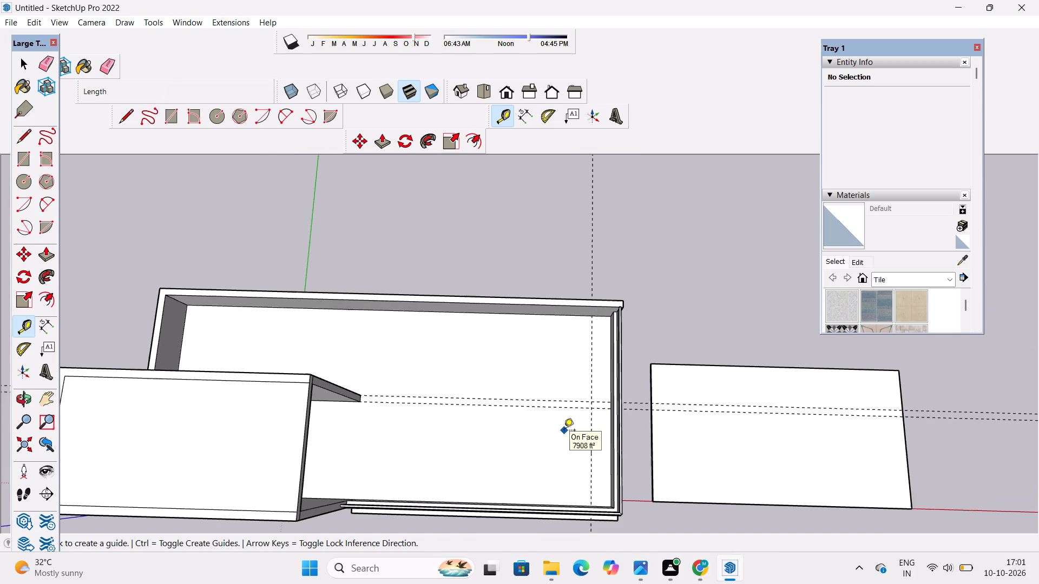
scroll(564, 431, up, 1)
key(o)
scroll(526, 420, down, 4)
drag(495, 429, 662, 452)
drag(658, 453, 594, 436)
scroll(593, 432, up, 3)
shift+drag(593, 432, 588, 472)
scroll(554, 394, up, 5)
shift+drag(551, 389, 567, 410)
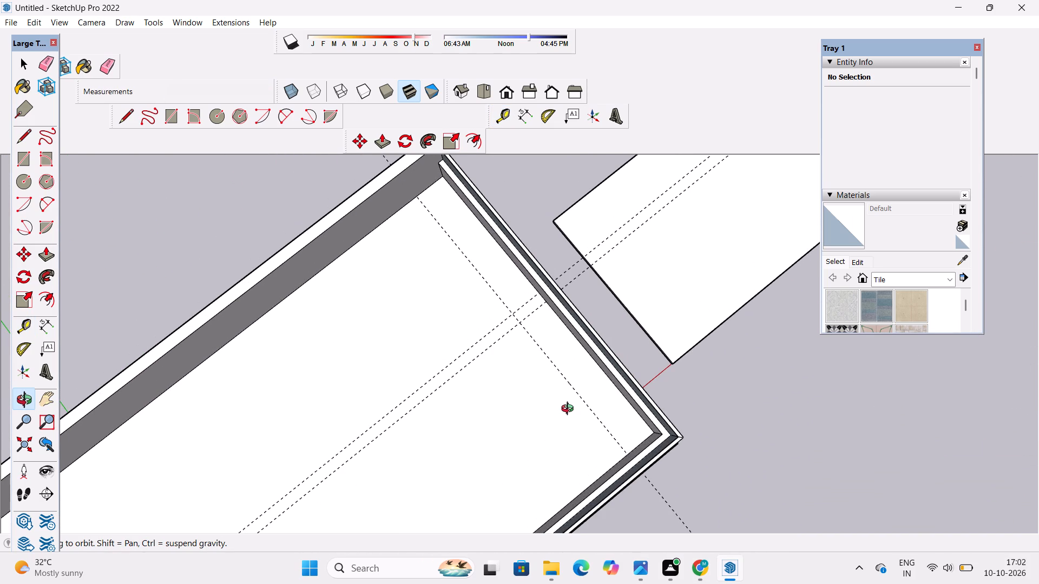
drag(570, 410, 534, 407)
drag(534, 407, 534, 387)
drag(534, 387, 537, 387)
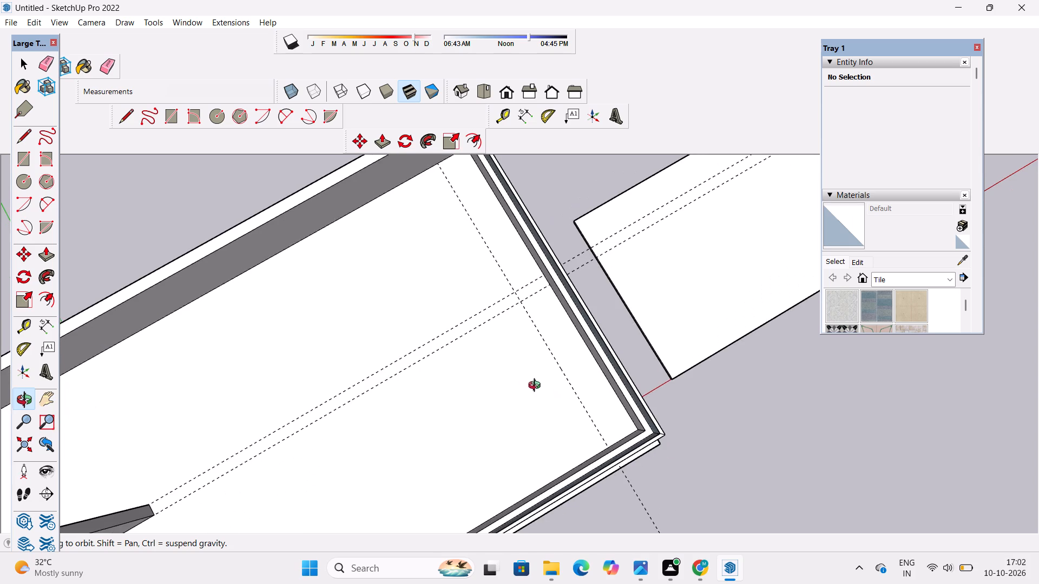
drag(537, 387, 603, 393)
shift+drag(603, 393, 588, 413)
drag(555, 421, 626, 415)
shift+drag(626, 415, 619, 394)
scroll(560, 395, down, 3)
drag(538, 409, 583, 422)
scroll(594, 406, up, 2)
shift+drag(594, 406, 519, 428)
drag(519, 428, 546, 426)
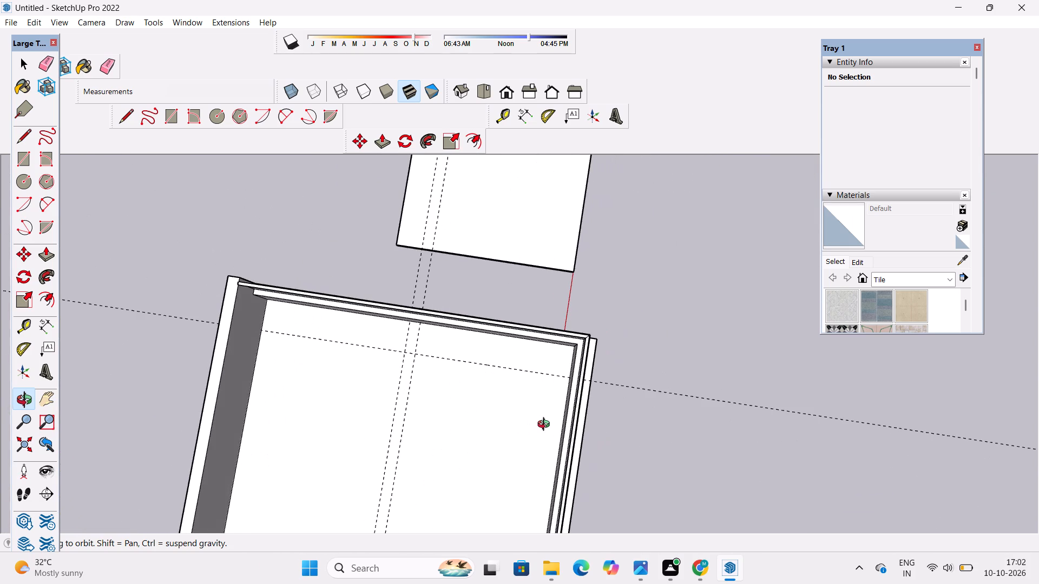
click(548, 424)
drag(549, 424, 555, 419)
drag(555, 419, 600, 405)
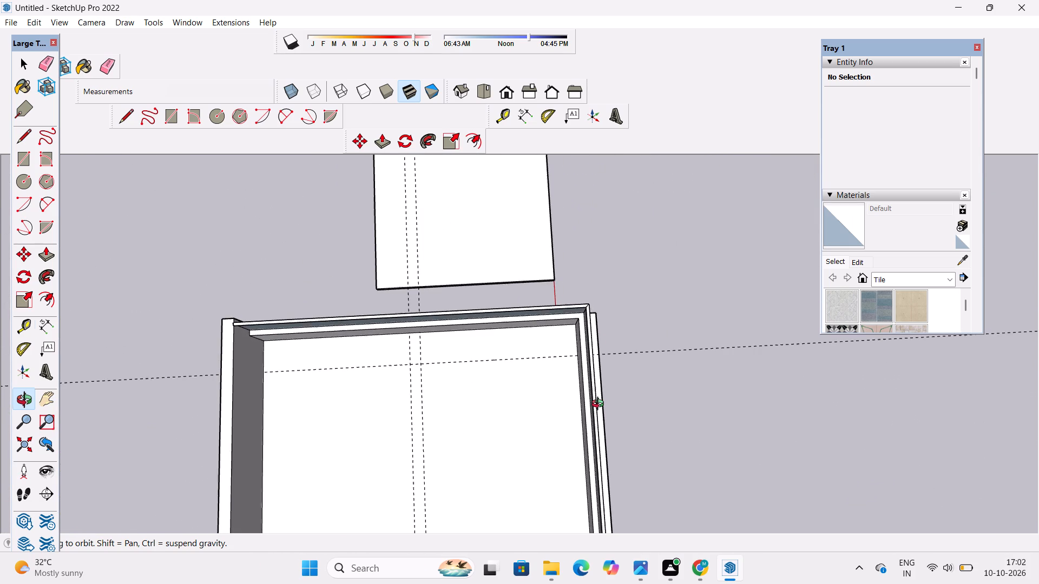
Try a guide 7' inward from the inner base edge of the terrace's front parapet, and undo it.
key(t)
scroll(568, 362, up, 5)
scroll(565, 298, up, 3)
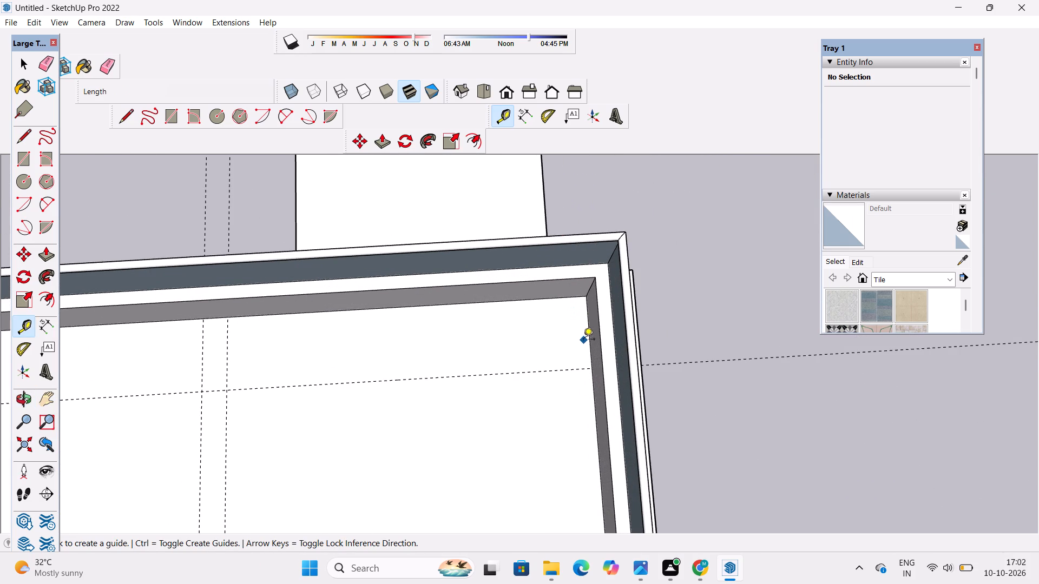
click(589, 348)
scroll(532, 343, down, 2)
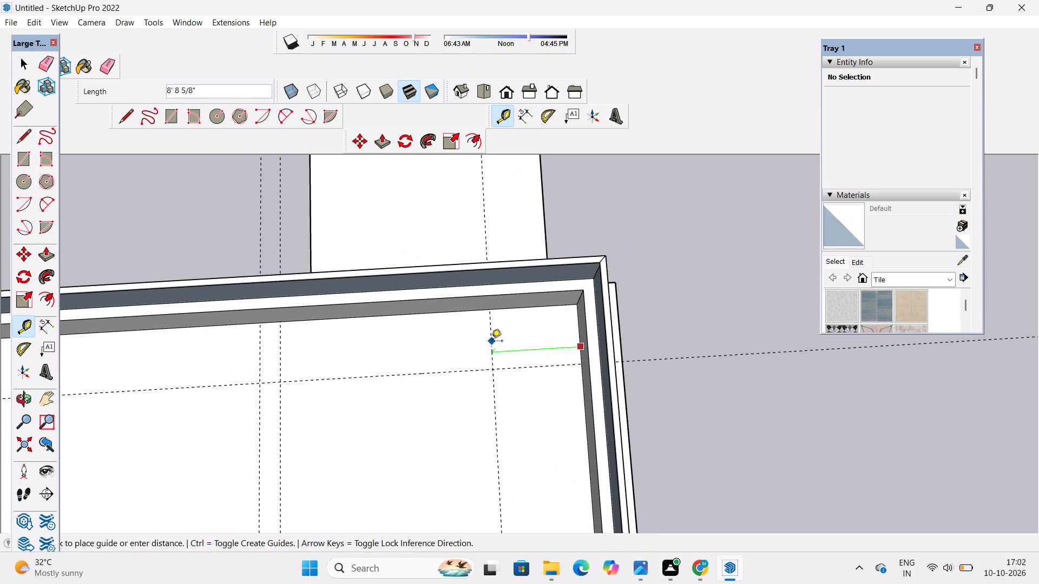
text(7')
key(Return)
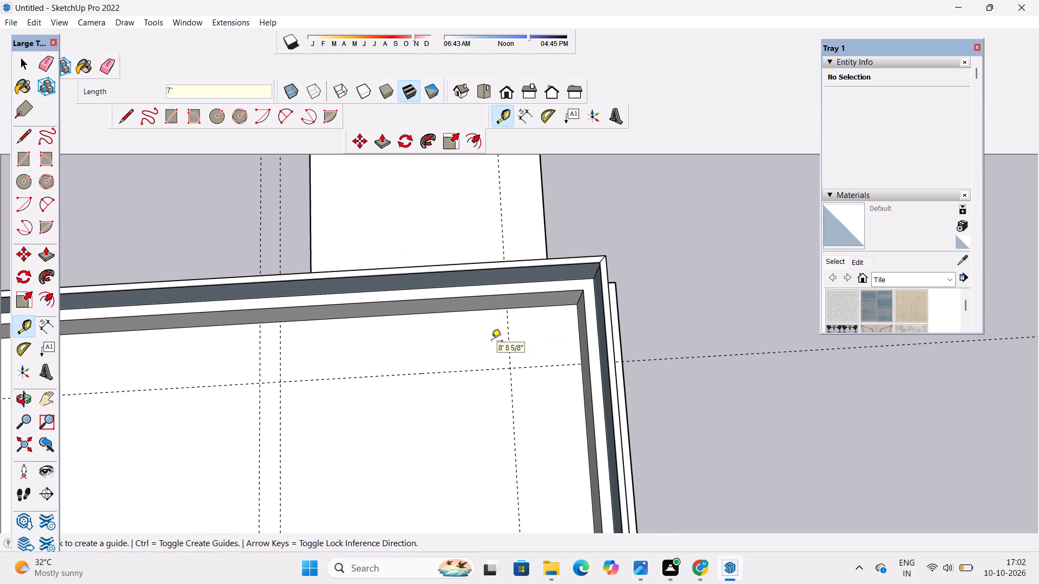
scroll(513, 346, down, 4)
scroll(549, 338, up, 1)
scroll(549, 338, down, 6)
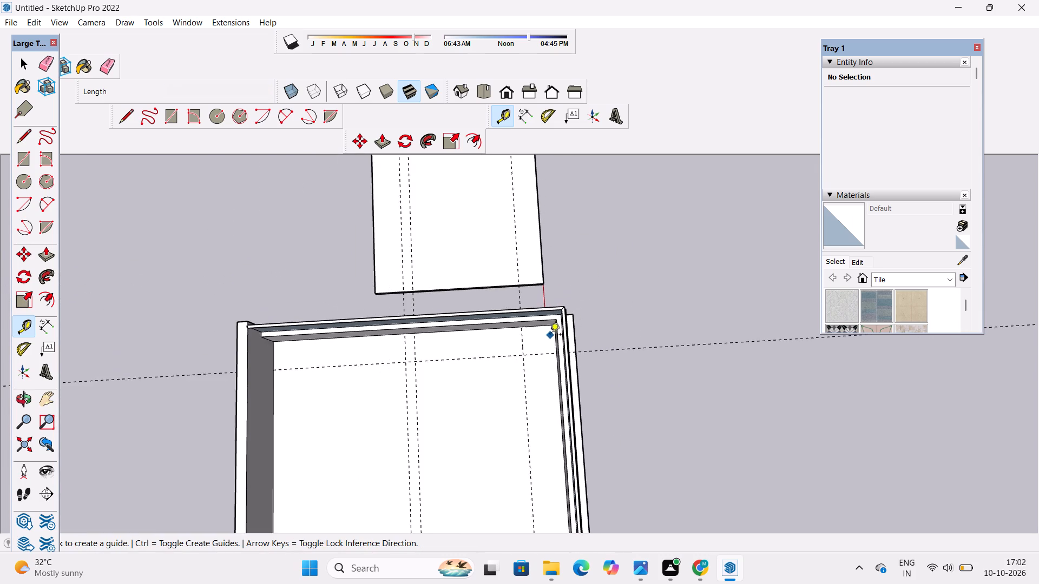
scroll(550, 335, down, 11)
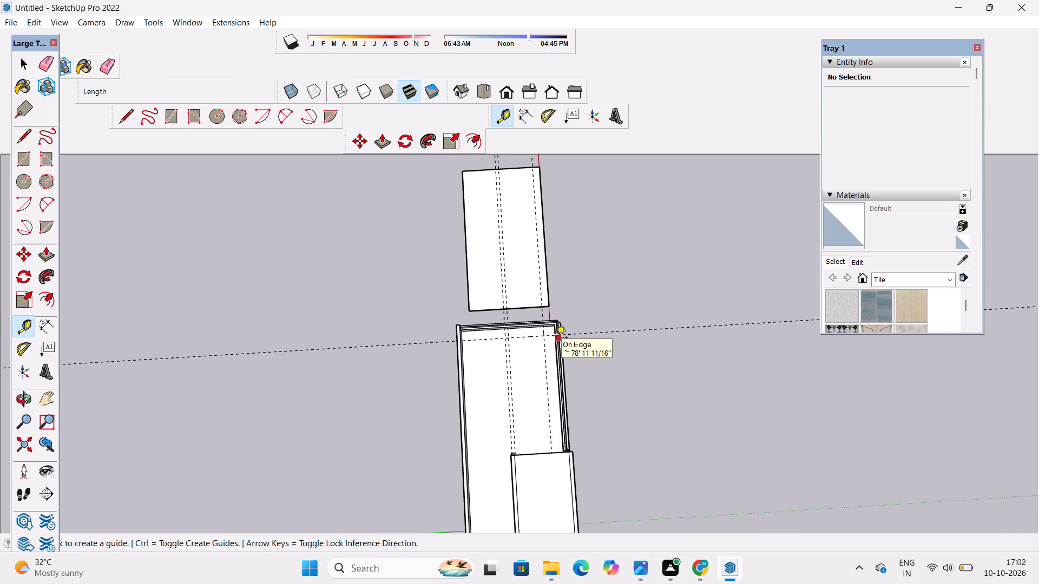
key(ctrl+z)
Place a guide 5' inward from the inner base edge of the terrace's front parapet.
scroll(550, 339, up, 18)
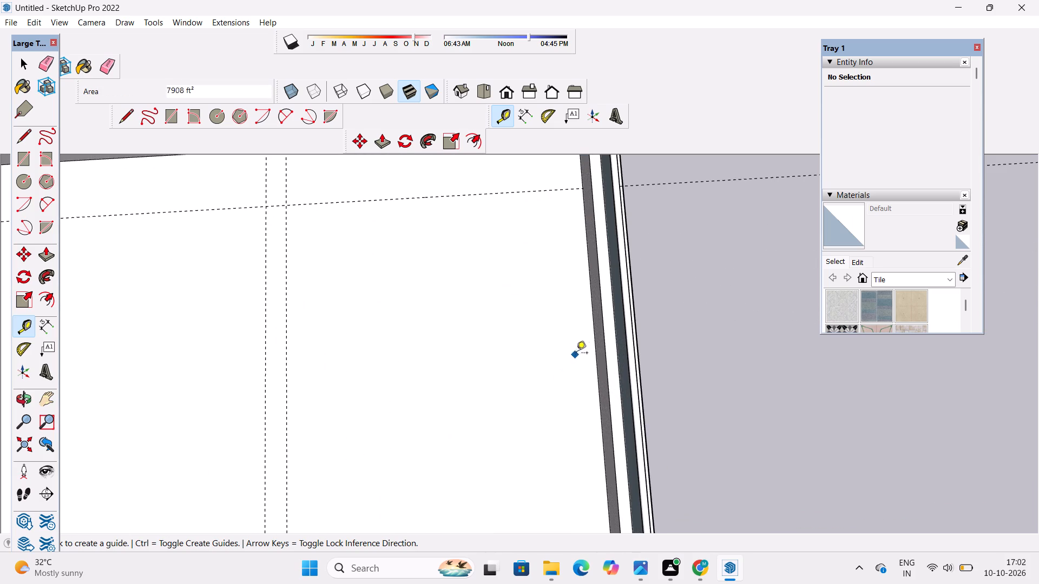
click(594, 328)
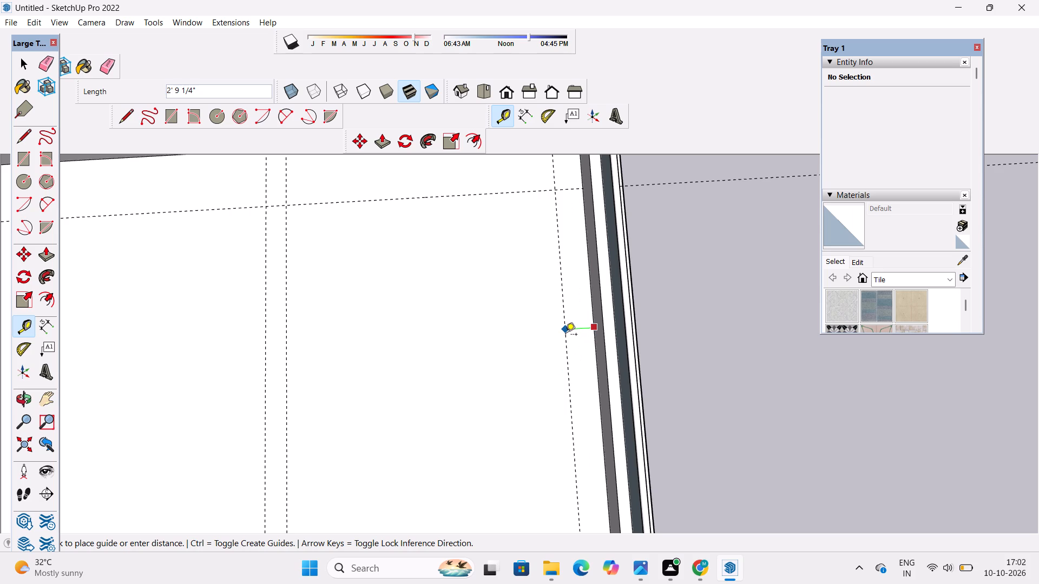
text(5')
key(Return)
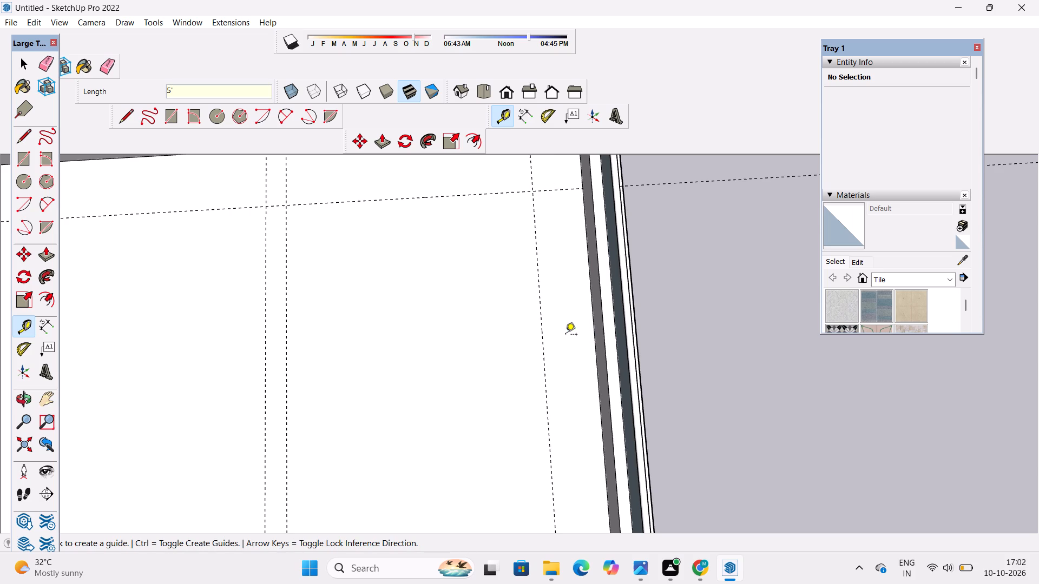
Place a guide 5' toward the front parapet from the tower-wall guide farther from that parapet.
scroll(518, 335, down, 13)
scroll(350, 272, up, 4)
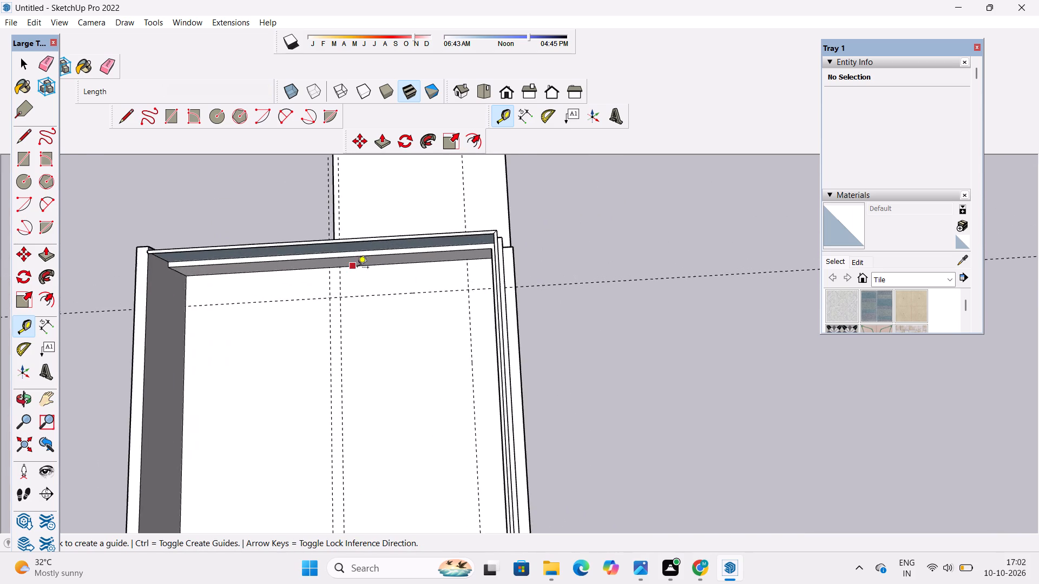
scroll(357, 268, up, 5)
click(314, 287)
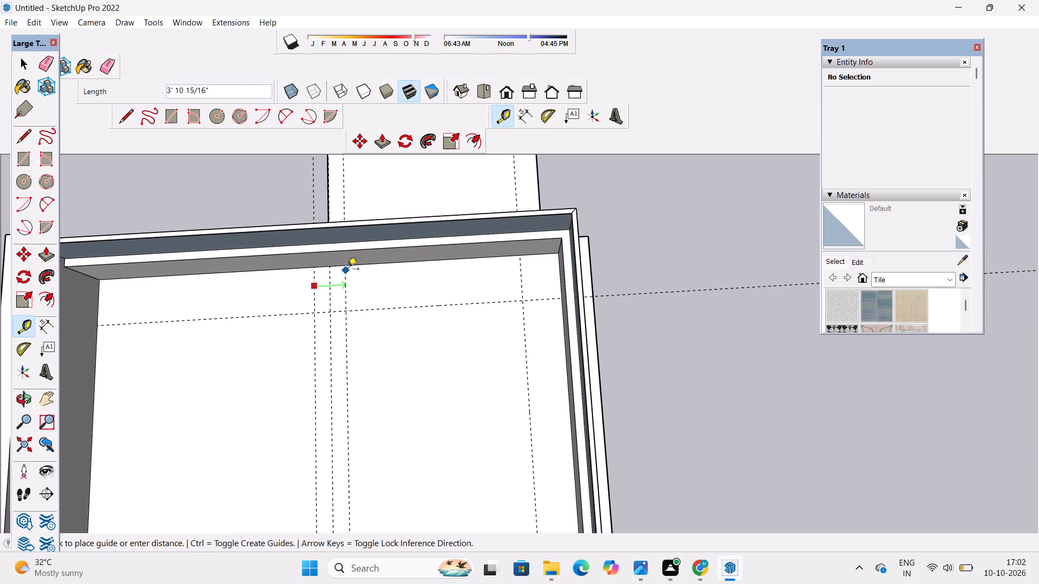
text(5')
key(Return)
Place a guide 4.5' farther inward from the guide that runs along the front parapet.
key(o)
scroll(350, 270, down, 5)
drag(498, 263, 460, 277)
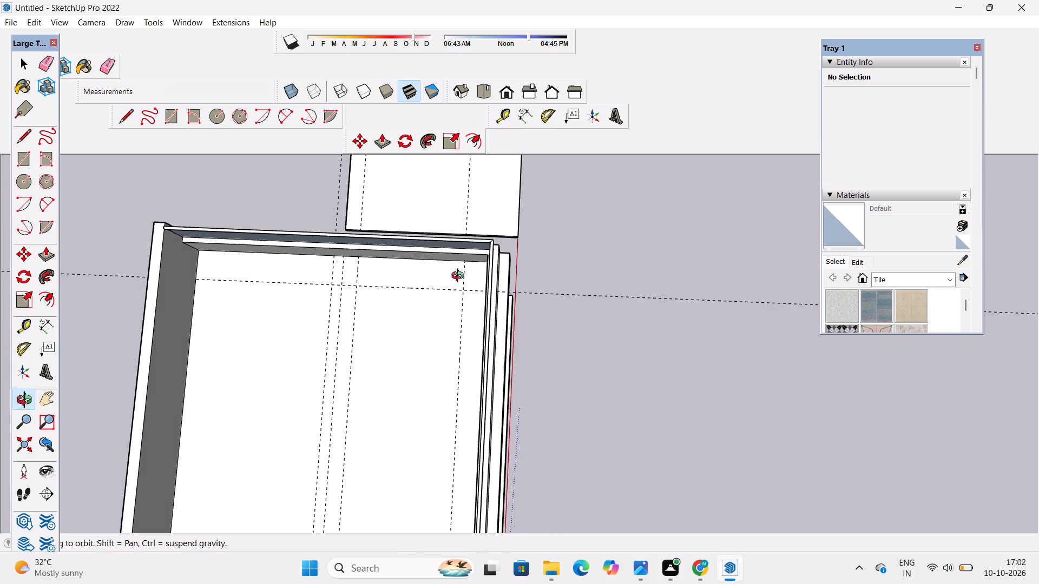
drag(460, 277, 405, 284)
scroll(452, 277, up, 2)
drag(437, 298, 599, 272)
shift+drag(543, 283, 586, 257)
drag(577, 264, 499, 282)
scroll(487, 282, up, 3)
shift+drag(487, 282, 494, 297)
shift+drag(494, 297, 496, 288)
key(t)
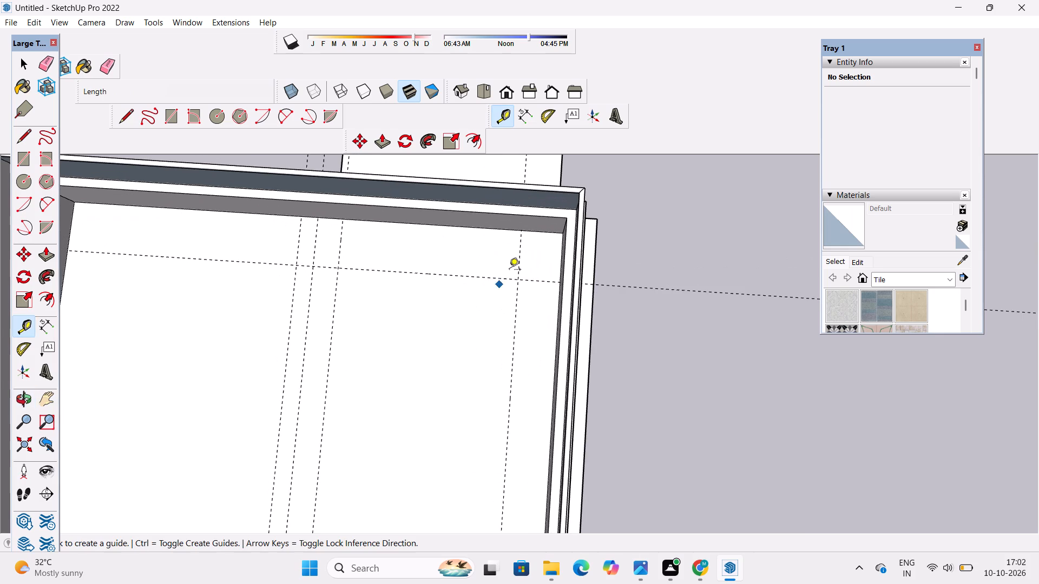
click(518, 250)
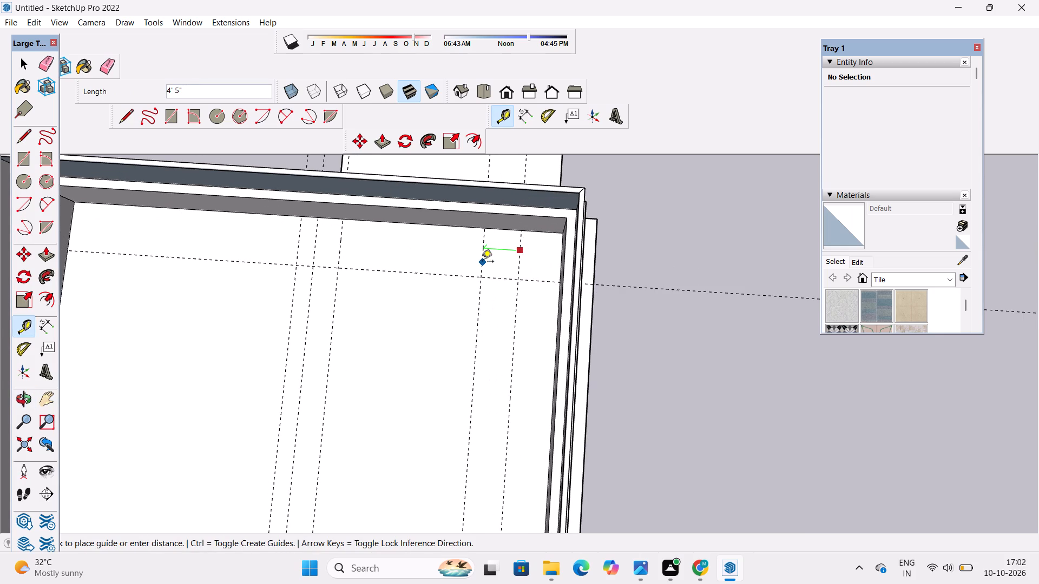
key(4)
text(.5')
key(Return)
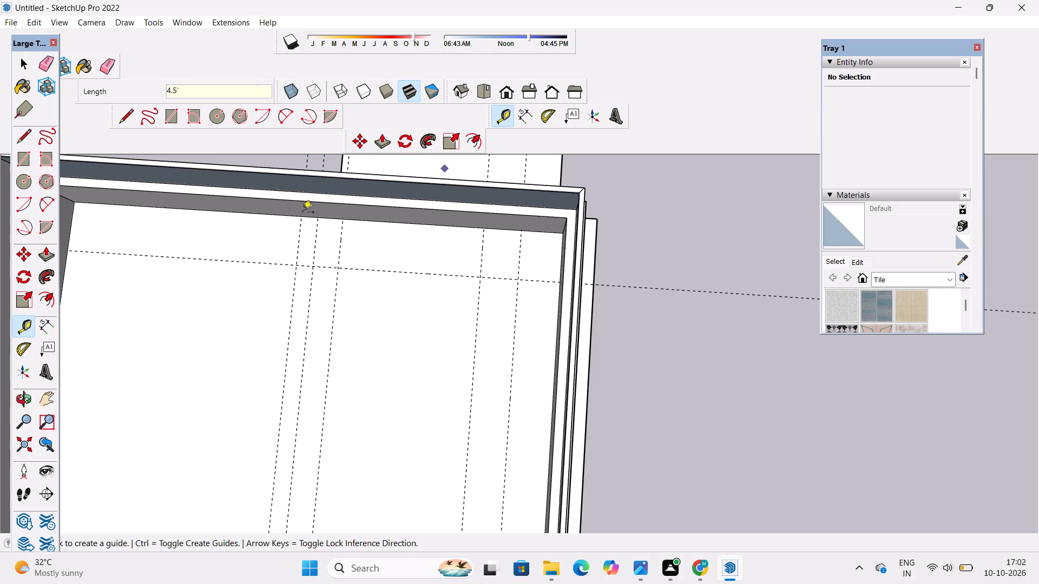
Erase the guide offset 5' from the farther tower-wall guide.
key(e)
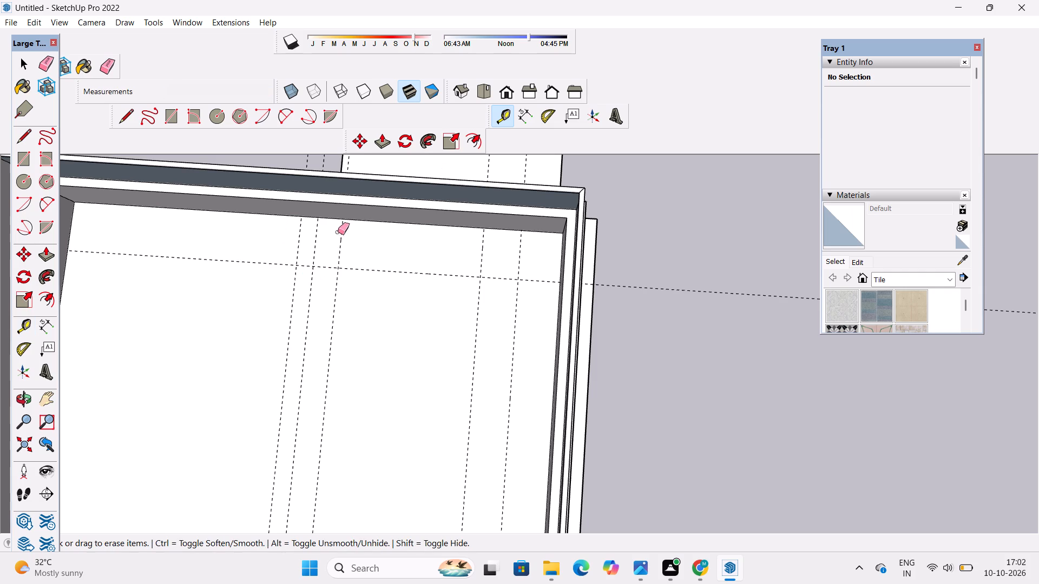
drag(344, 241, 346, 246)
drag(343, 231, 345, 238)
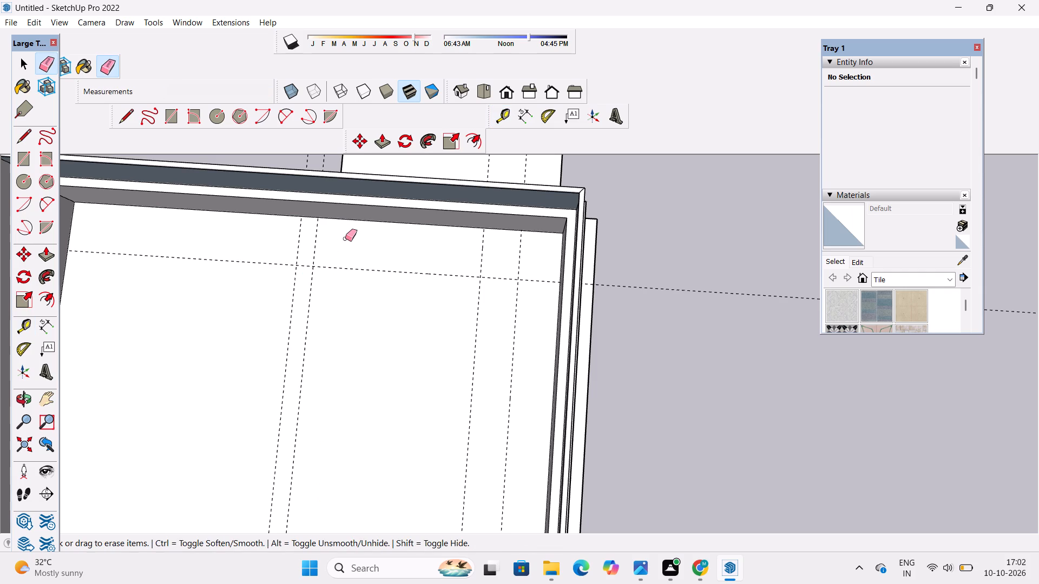
Place a guide 4.5' toward the front parapet from the tower-wall guide farther from that parapet.
key(t)
click(299, 235)
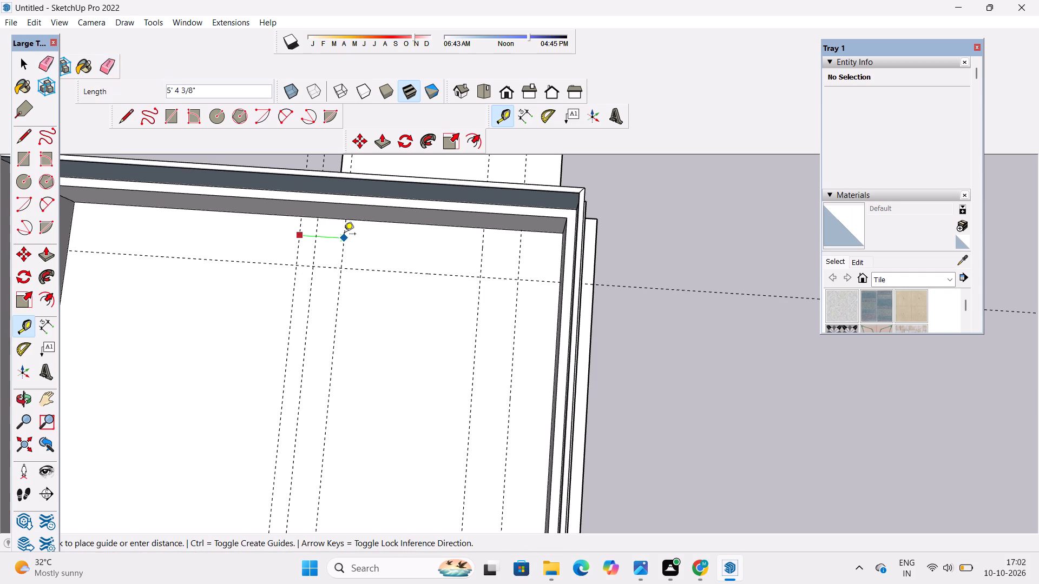
text(4.5')
key(Return)
key(space)
Erase the tower-wall guide lying between the farther tower-wall guide and its 4.5' offset.
text(e)
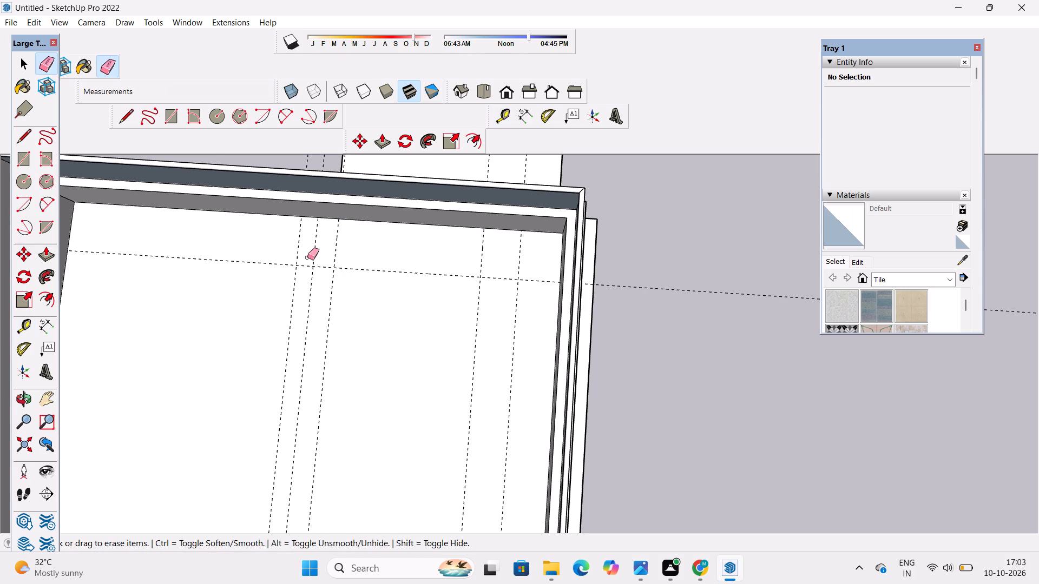
drag(312, 247, 319, 249)
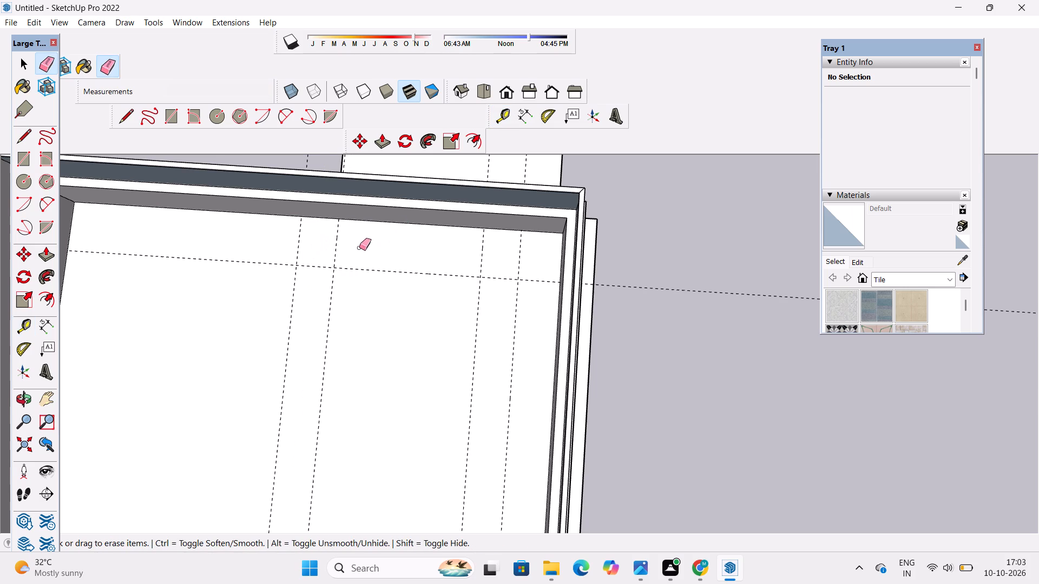
key(space)
Draw two 4'6" by 6' rectangles on the terrace floor against the side parapet, between the two pairs of lengthwise guides.
text(r)
click(300, 220)
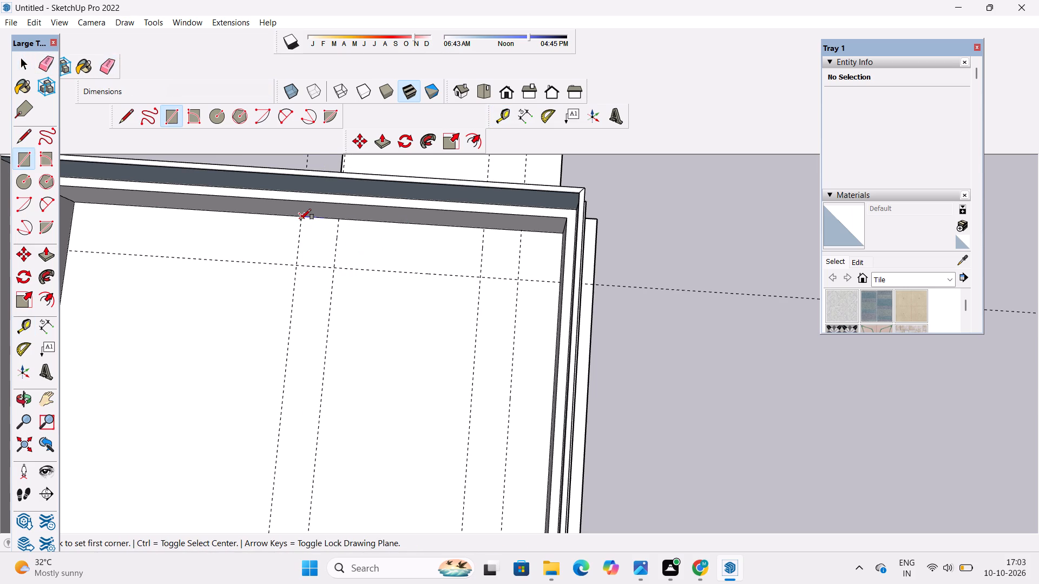
click(332, 266)
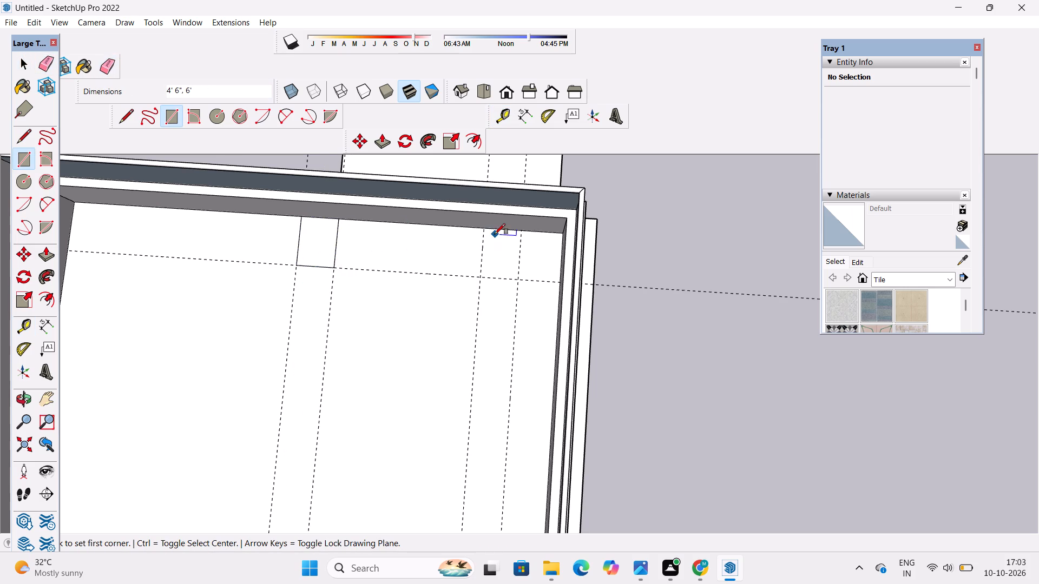
click(484, 229)
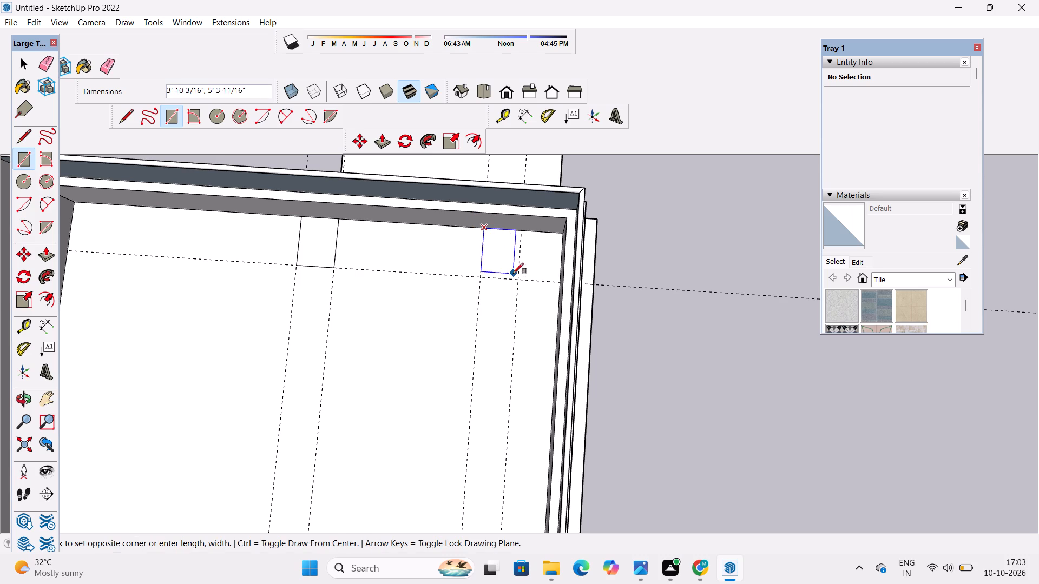
click(518, 280)
key(space)
Erase the four lengthwise guides running along the sides of the two floor rectangles.
key(e)
scroll(486, 230, down, 4)
drag(504, 285, 459, 318)
drag(441, 311, 336, 342)
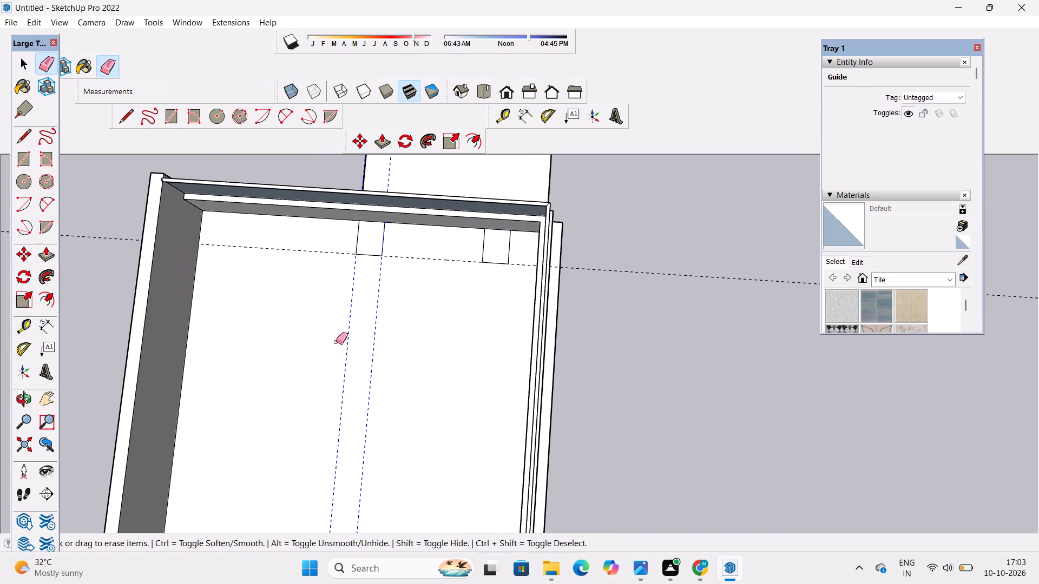
drag(336, 342, 333, 342)
key(space)
Examine the terrace and tower from above and several sides, including the tower's open end facing the terrace.
key(o)
scroll(431, 250, down, 4)
drag(636, 288, 347, 288)
scroll(597, 241, down, 3)
drag(598, 243, 603, 268)
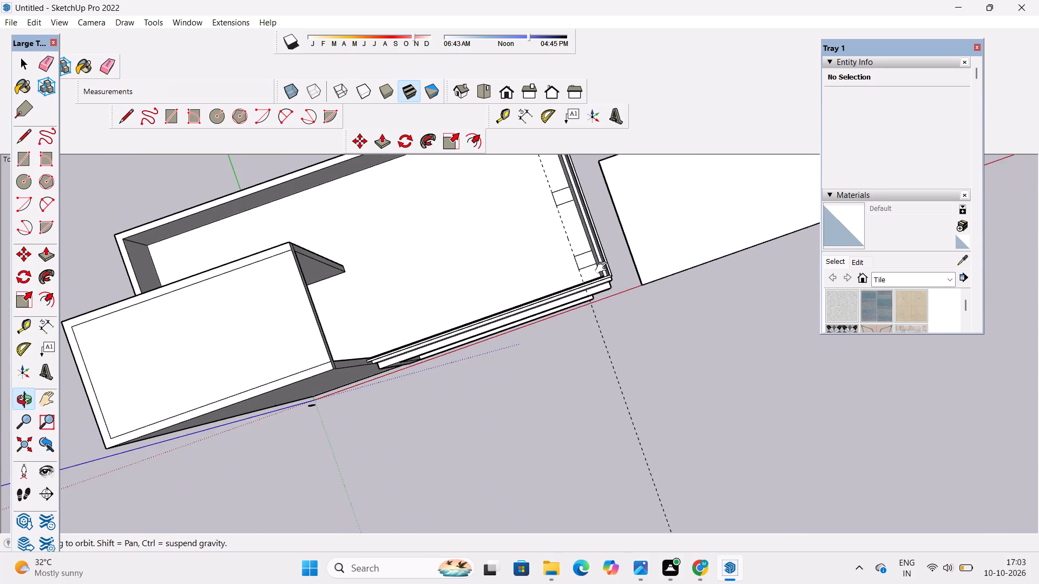
drag(603, 268, 602, 273)
drag(587, 289, 574, 244)
shift+drag(581, 253, 591, 280)
drag(591, 280, 496, 247)
shift+drag(483, 245, 496, 303)
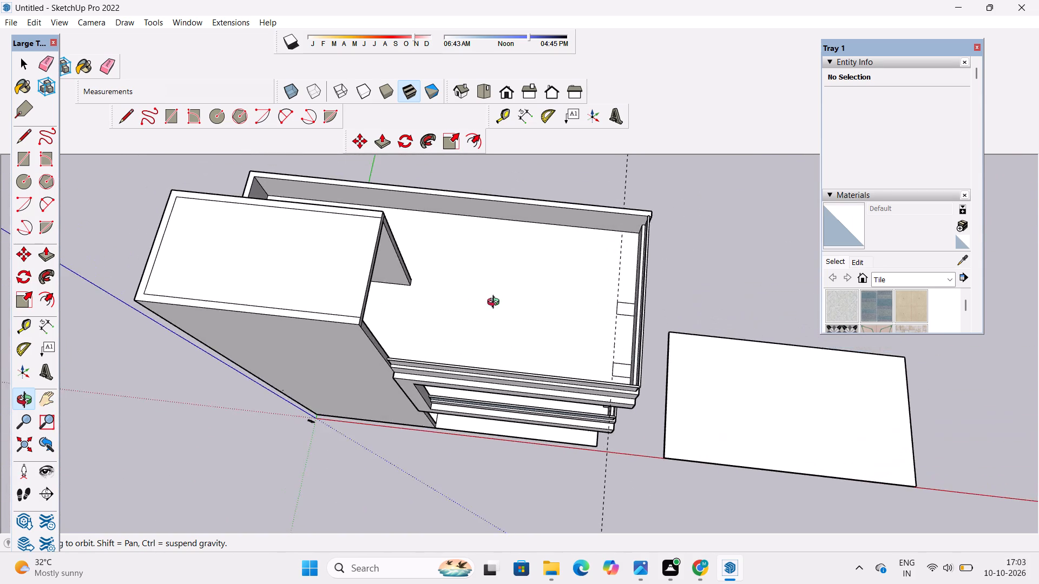
shift+drag(496, 303, 304, 211)
shift+drag(353, 210, 377, 252)
scroll(553, 249, up, 4)
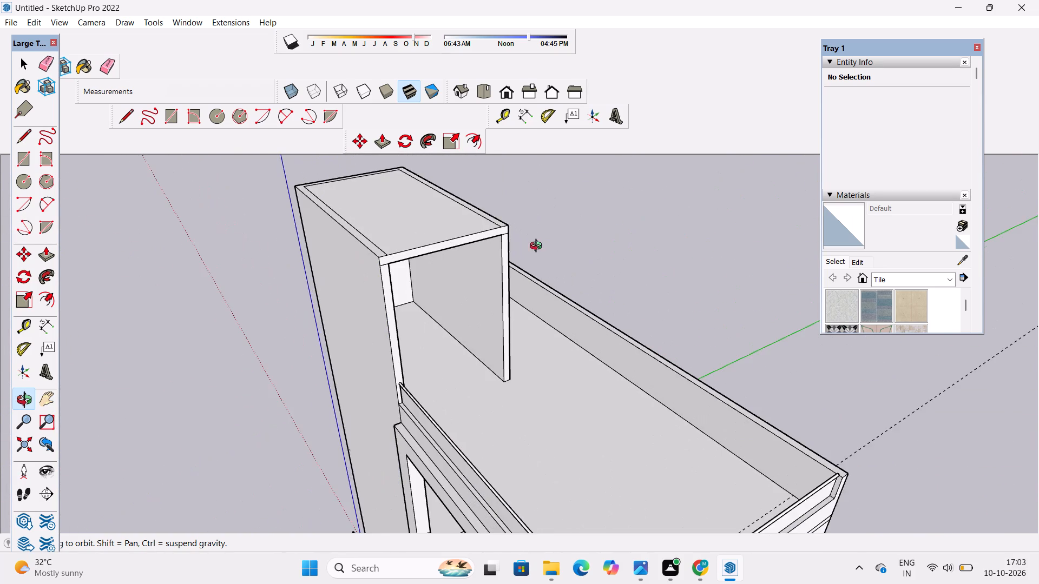
scroll(538, 247, up, 2)
shift+drag(505, 271, 503, 262)
drag(496, 268, 490, 243)
scroll(485, 238, down, 2)
shift+drag(485, 238, 456, 245)
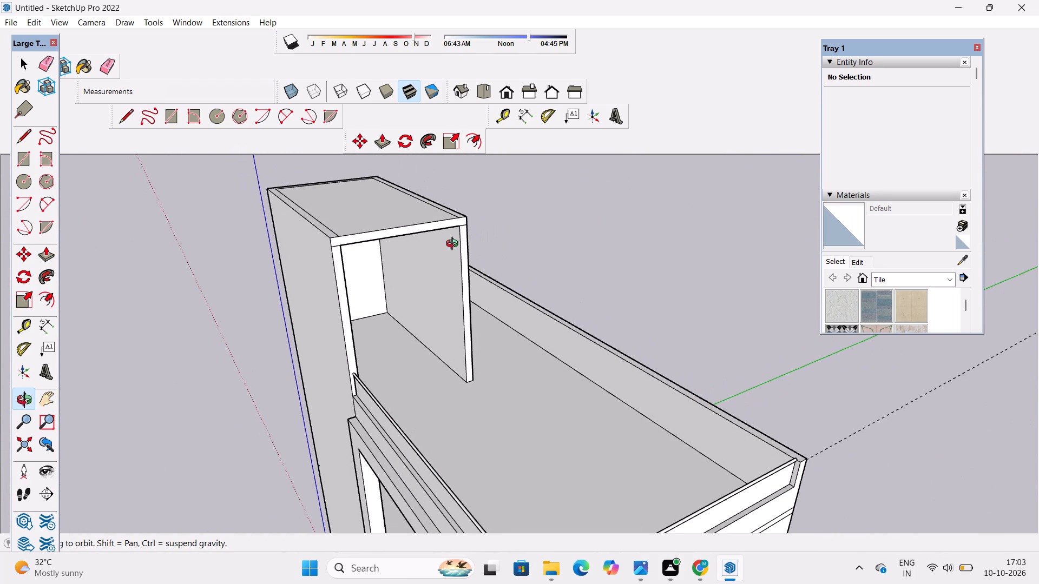
Place a guide 10' below the top edge of the tower's open end facing the terrace.
key(t)
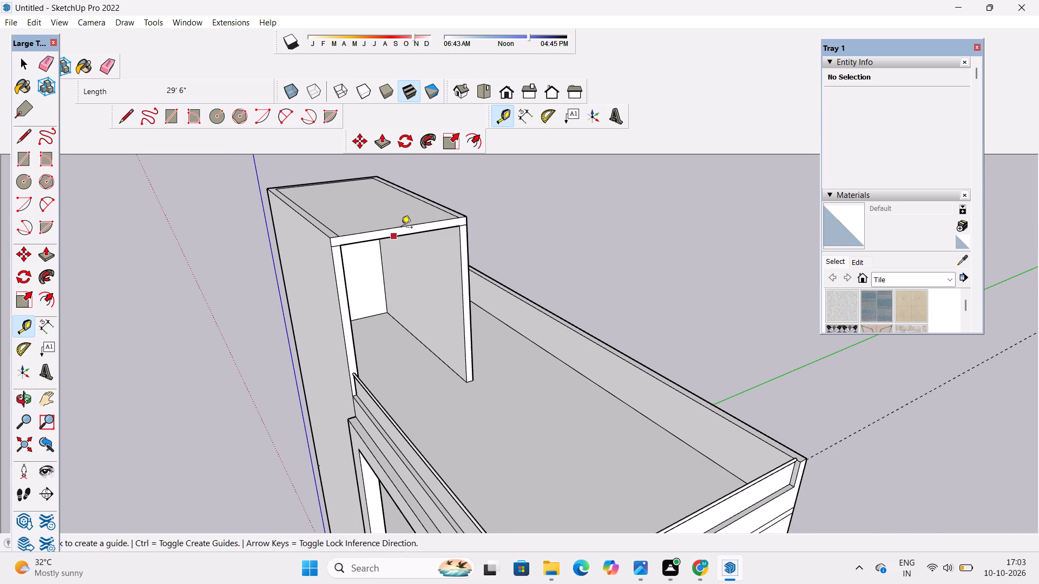
scroll(402, 228, up, 3)
click(402, 226)
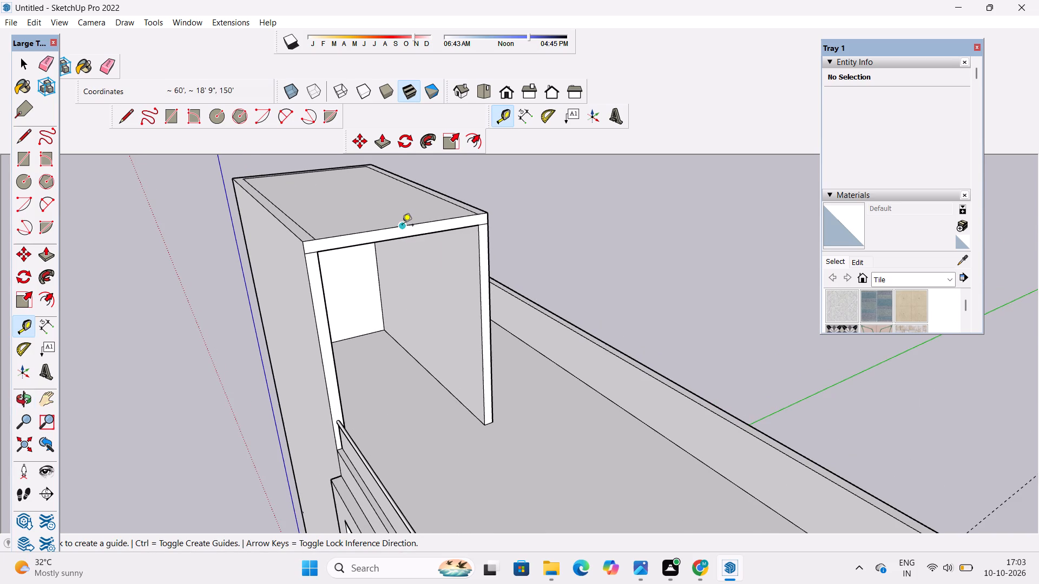
scroll(402, 226, down, 4)
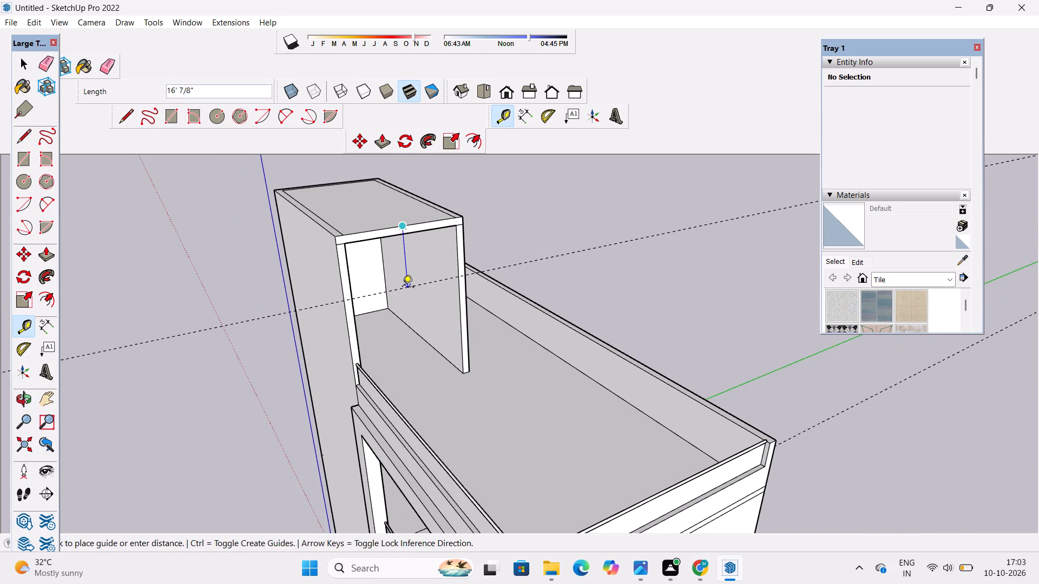
scroll(403, 288, up, 3)
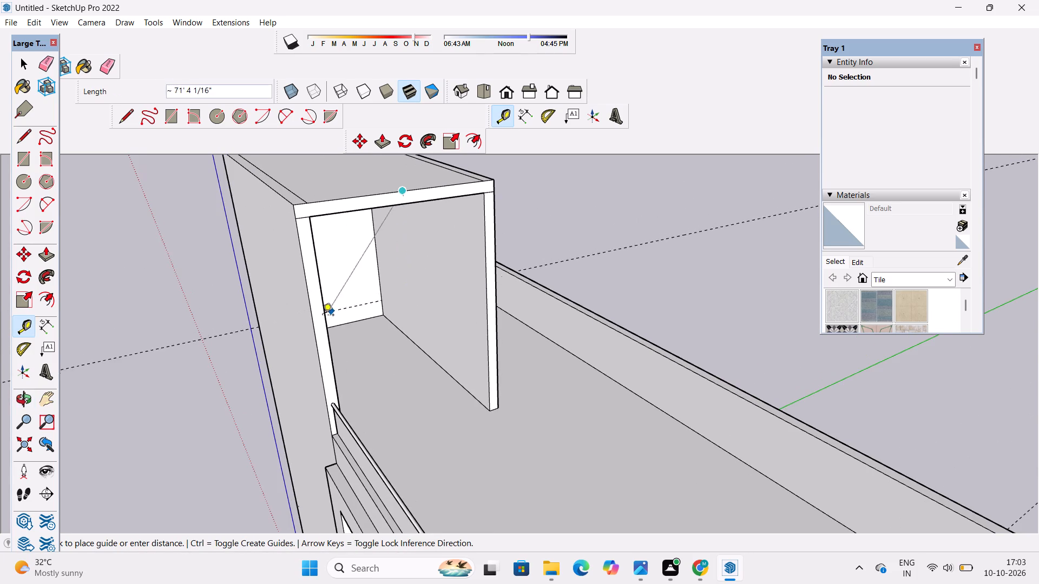
scroll(313, 328, down, 4)
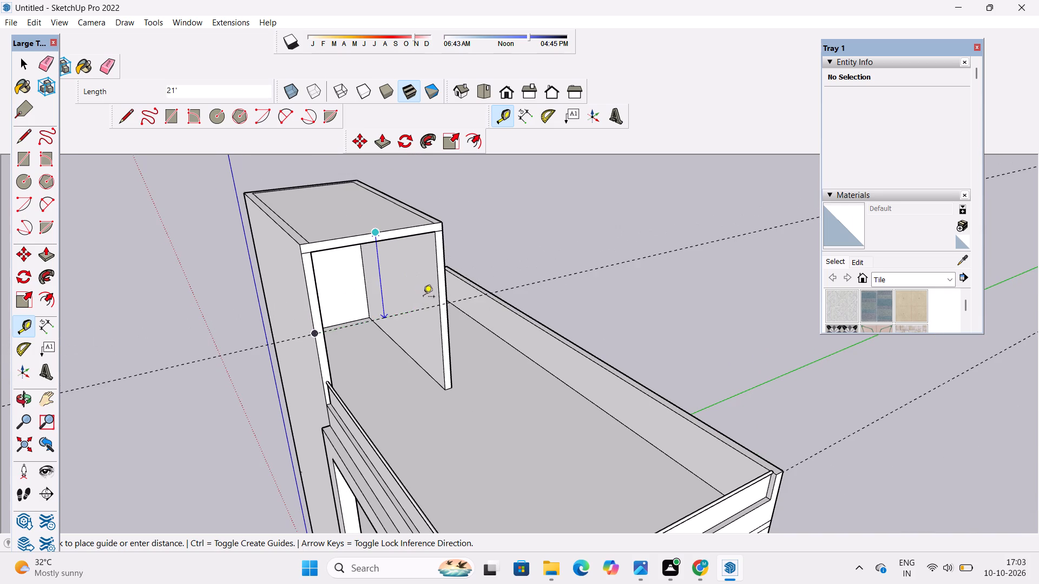
scroll(421, 267, up, 3)
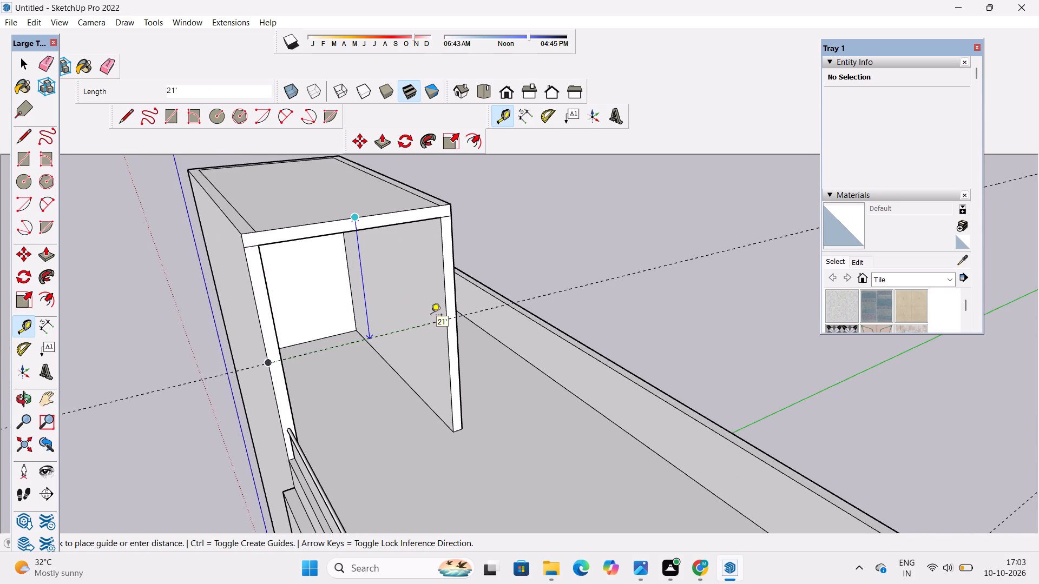
text(10')
key(Return)
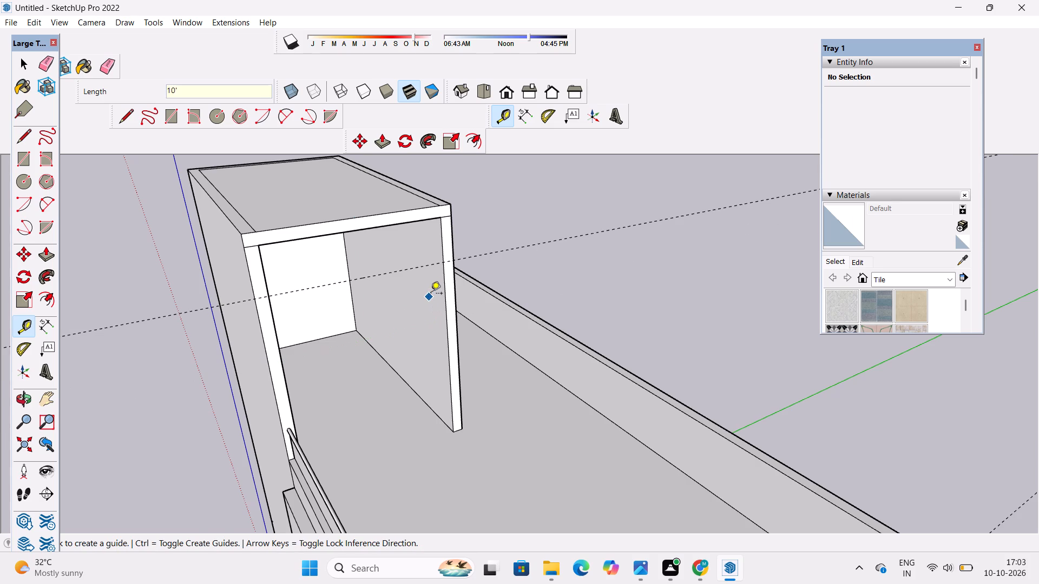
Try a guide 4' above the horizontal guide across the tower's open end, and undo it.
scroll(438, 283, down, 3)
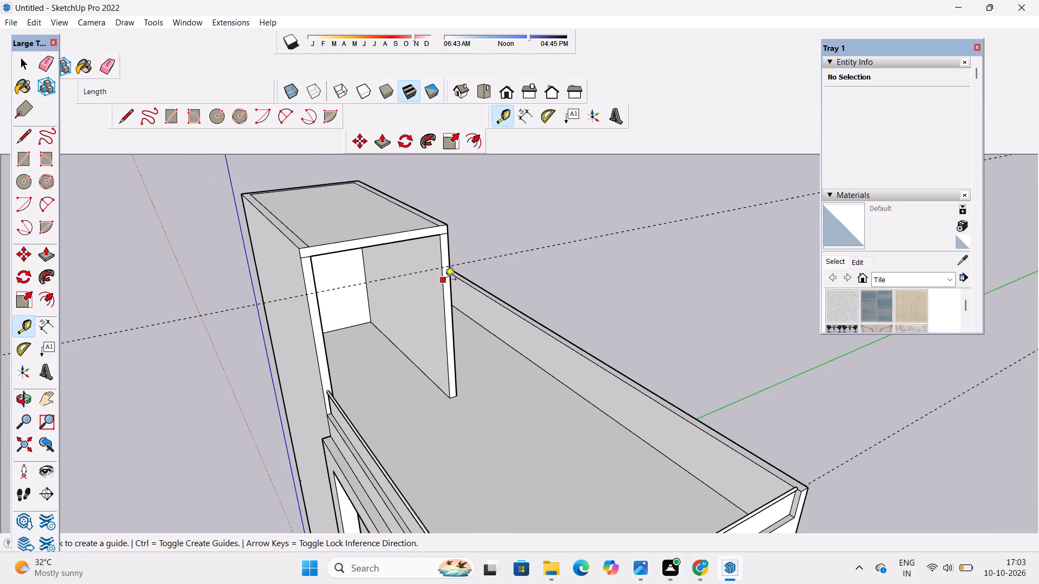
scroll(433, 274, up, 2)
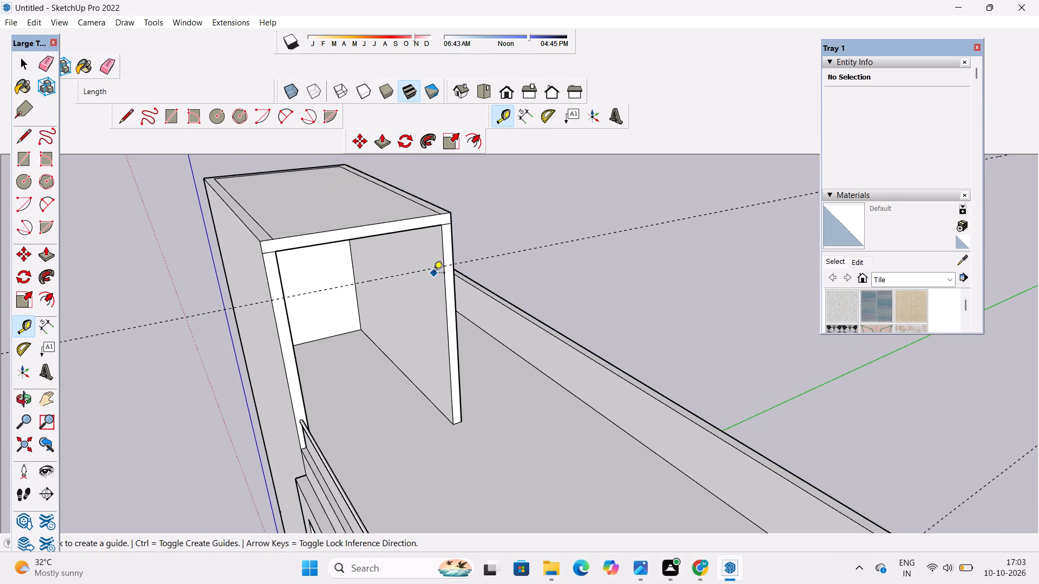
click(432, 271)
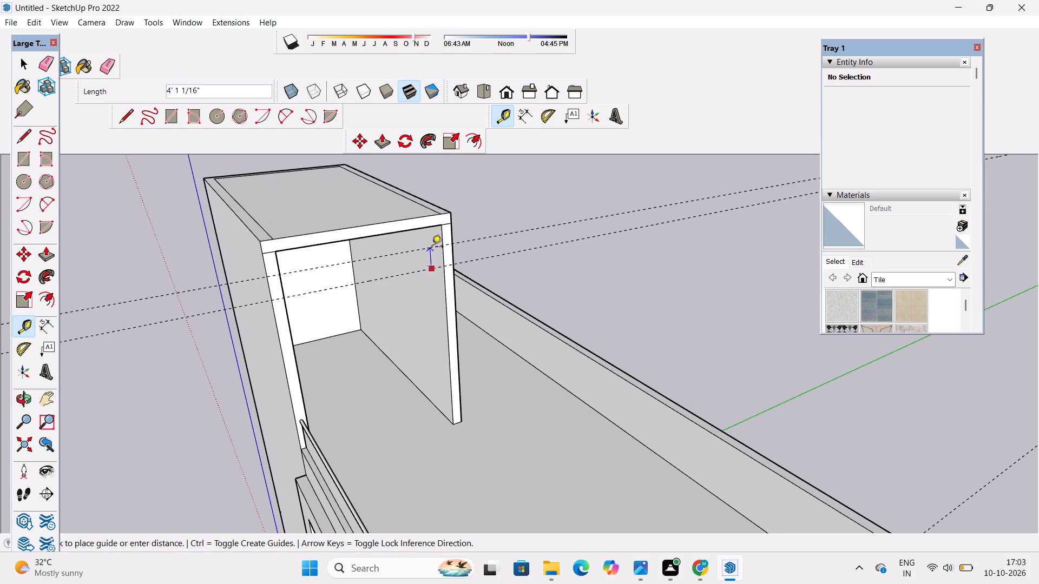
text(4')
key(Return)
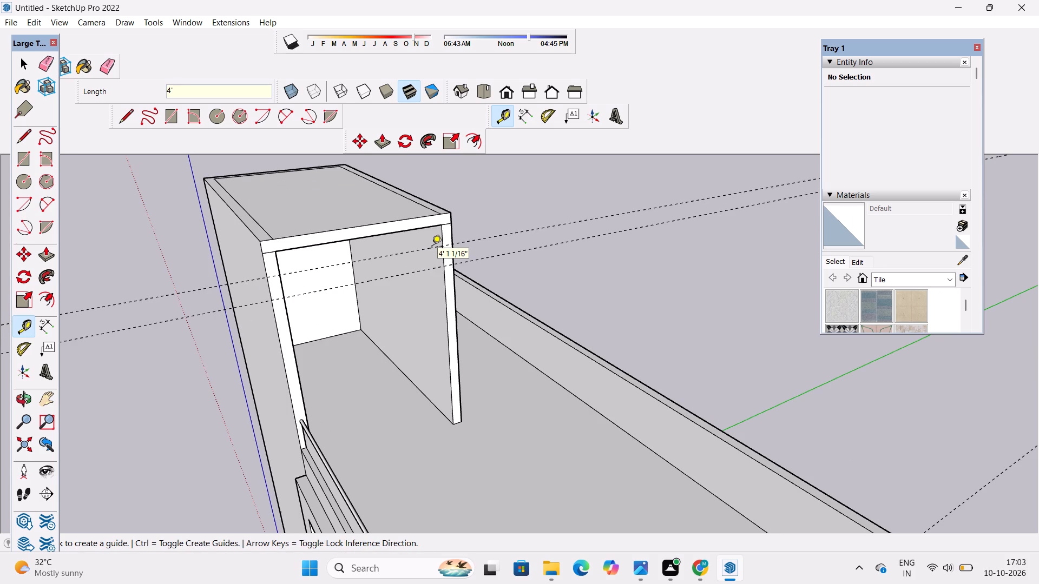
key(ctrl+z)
Place a guide 2' above the horizontal guide across the tower's open end.
click(425, 273)
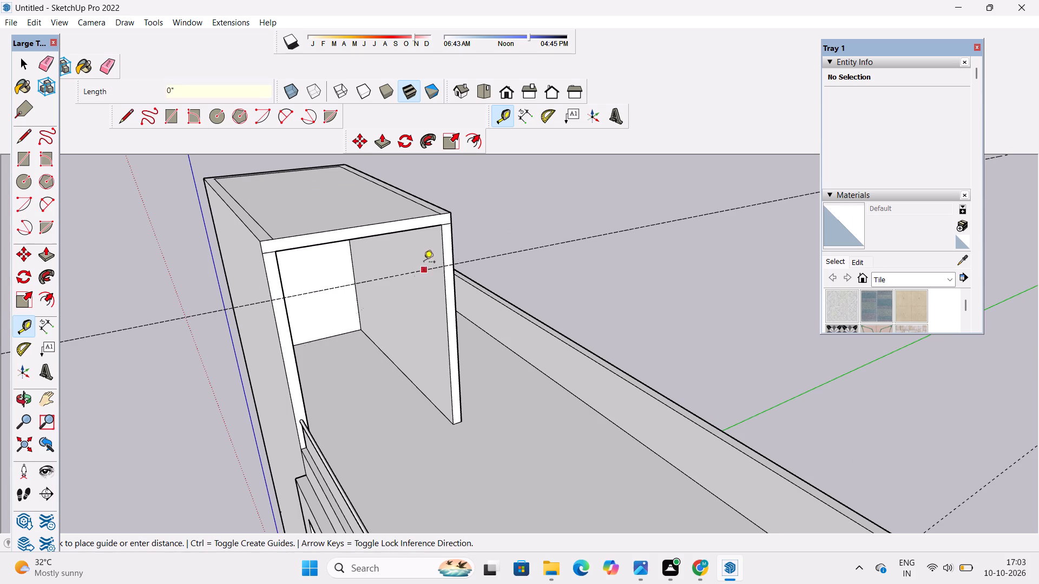
text(2')
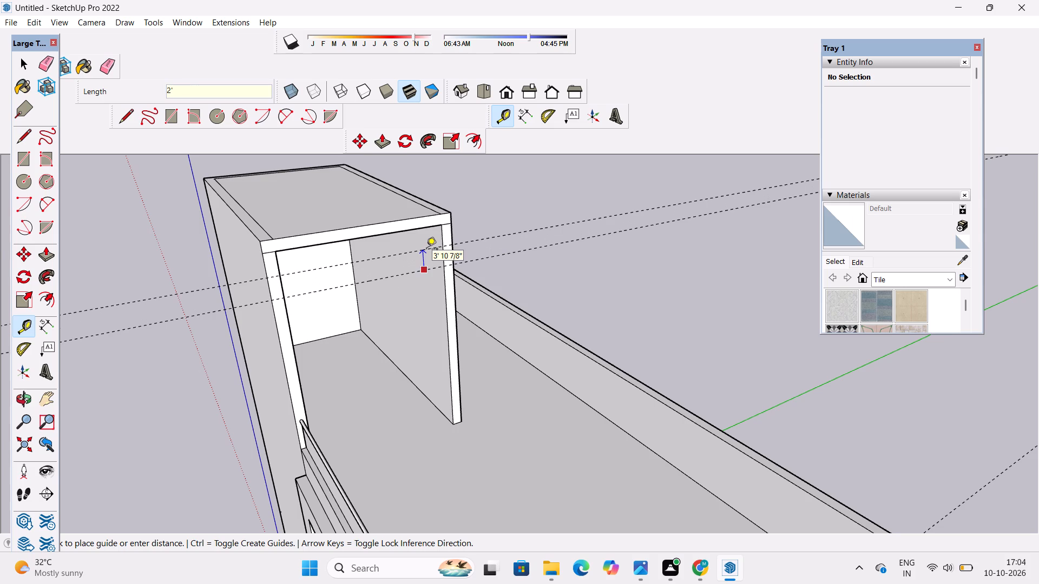
key(Return)
Draw a 2' high rectangle between the two horizontal guides, spanning the full outer width of the tower's open end.
key(o)
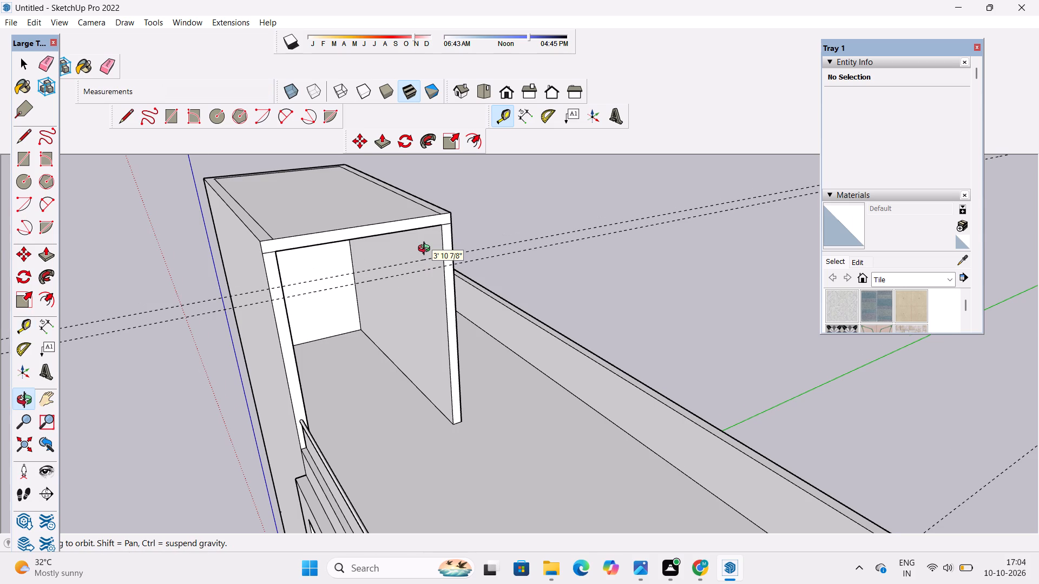
scroll(426, 250, down, 4)
shift+drag(422, 278, 454, 236)
drag(430, 254, 445, 331)
drag(431, 335, 410, 289)
scroll(400, 277, up, 2)
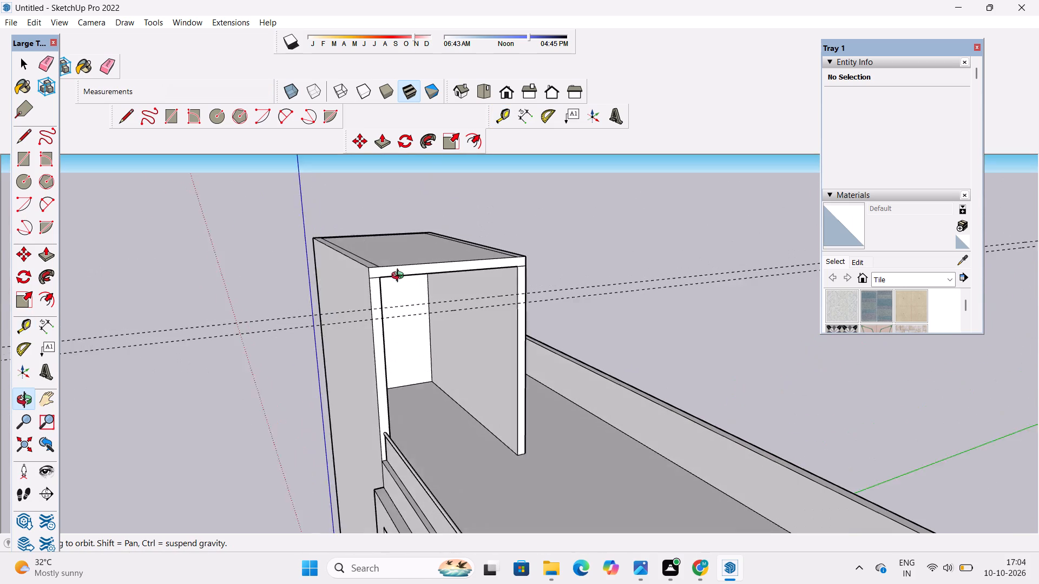
scroll(400, 277, up, 2)
shift+click(420, 297)
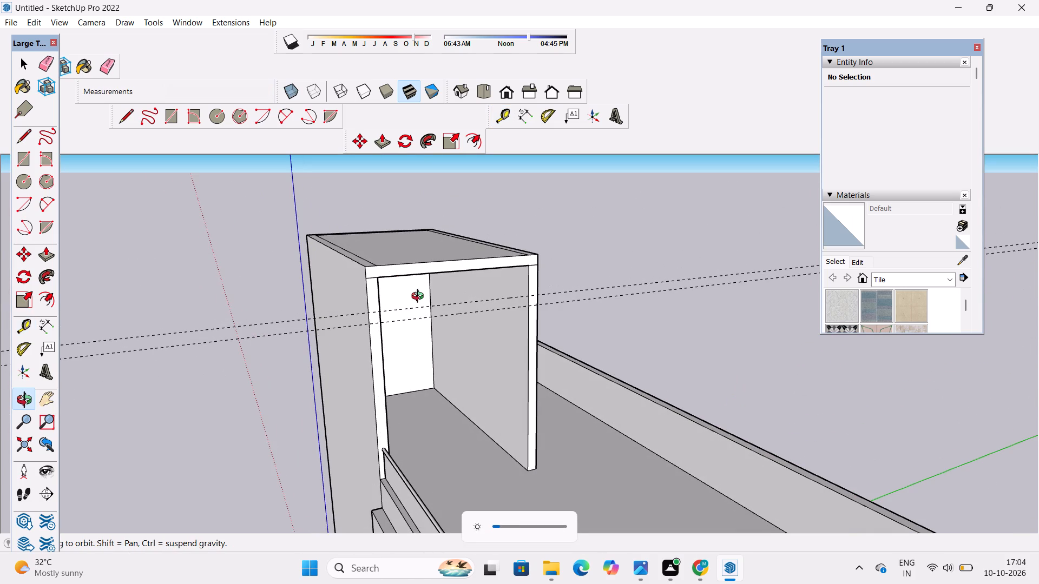
shift+drag(423, 301, 426, 309)
drag(418, 322, 415, 297)
shift+scroll(415, 295, up, 4)
shift+drag(415, 295, 414, 297)
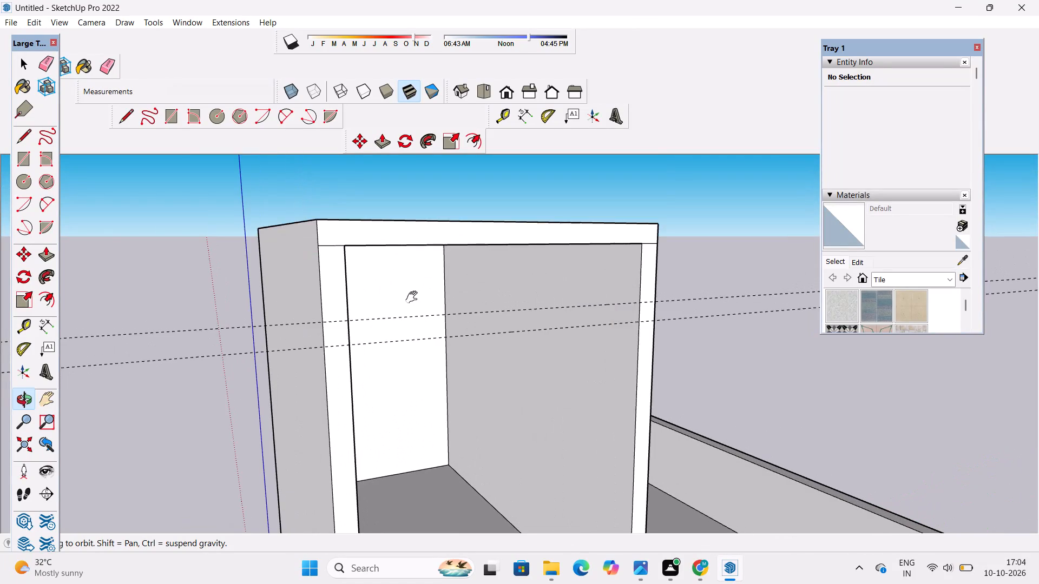
shift+drag(414, 297, 405, 303)
drag(404, 309, 392, 306)
scroll(385, 295, down, 4)
drag(385, 294, 361, 296)
scroll(336, 291, up, 2)
key(r)
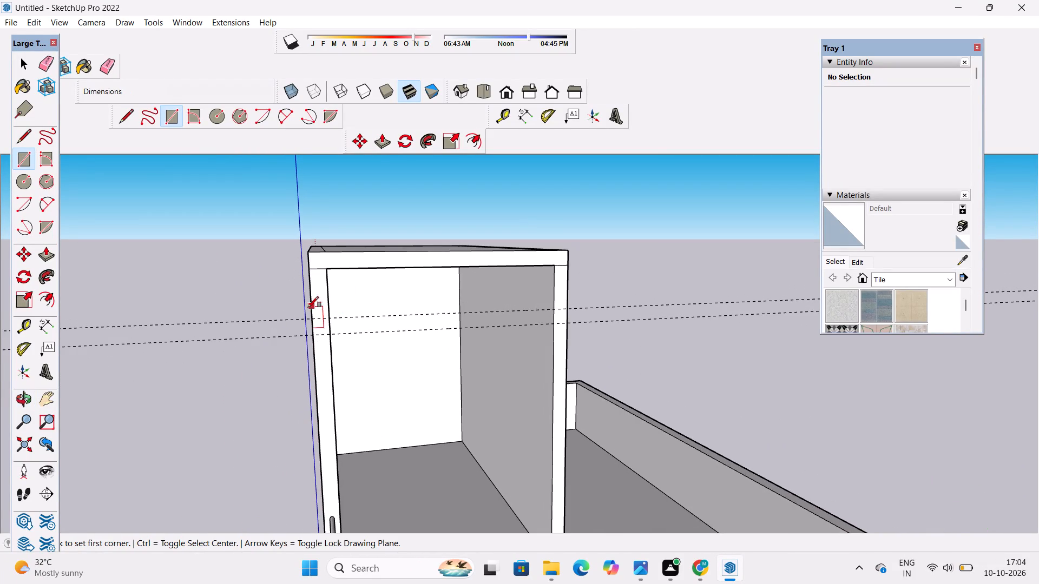
scroll(308, 307, up, 4)
click(321, 337)
scroll(317, 310, down, 3)
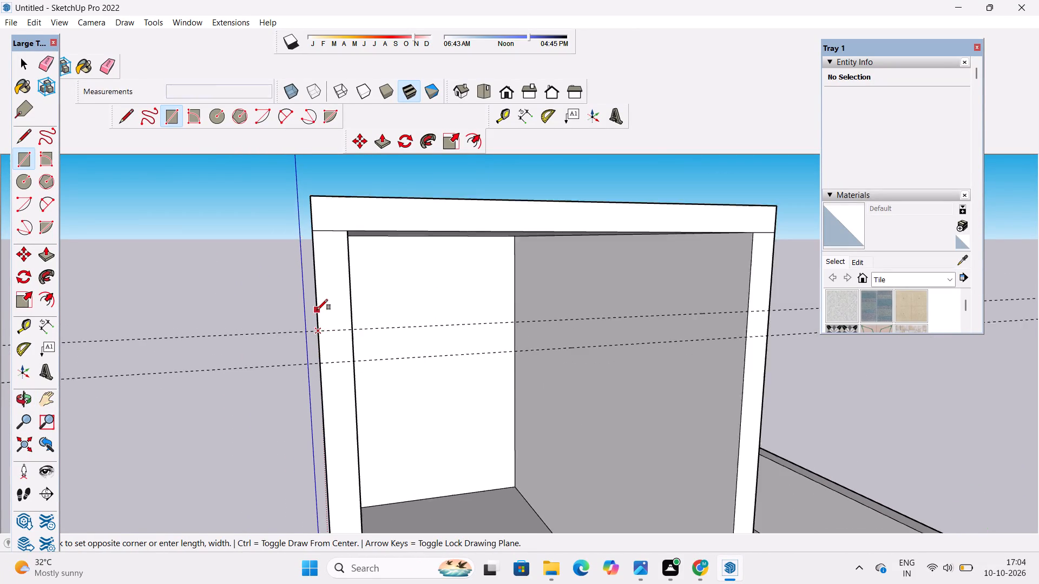
scroll(317, 310, down, 7)
scroll(601, 321, up, 4)
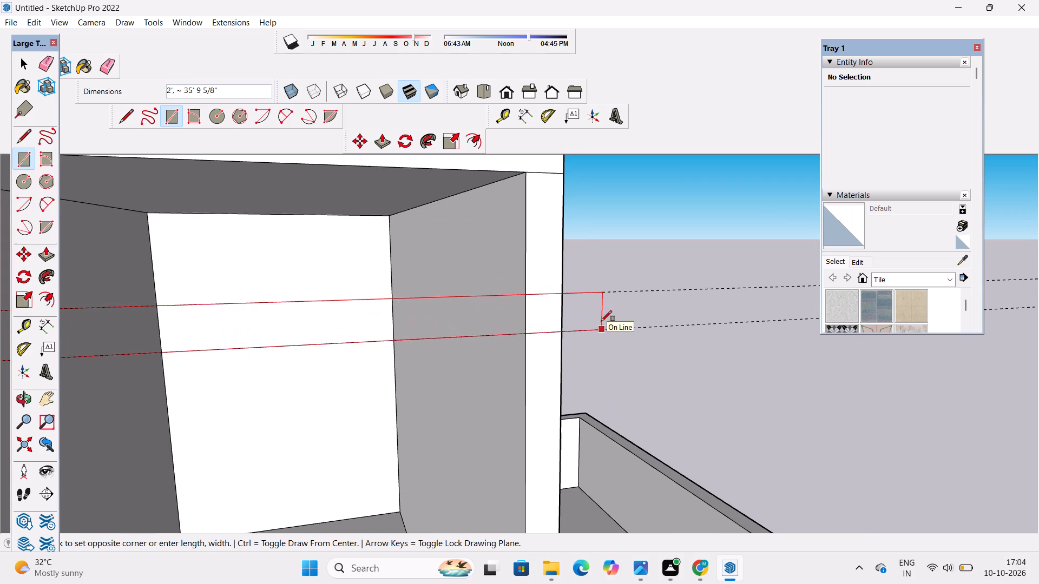
click(561, 335)
key(space)
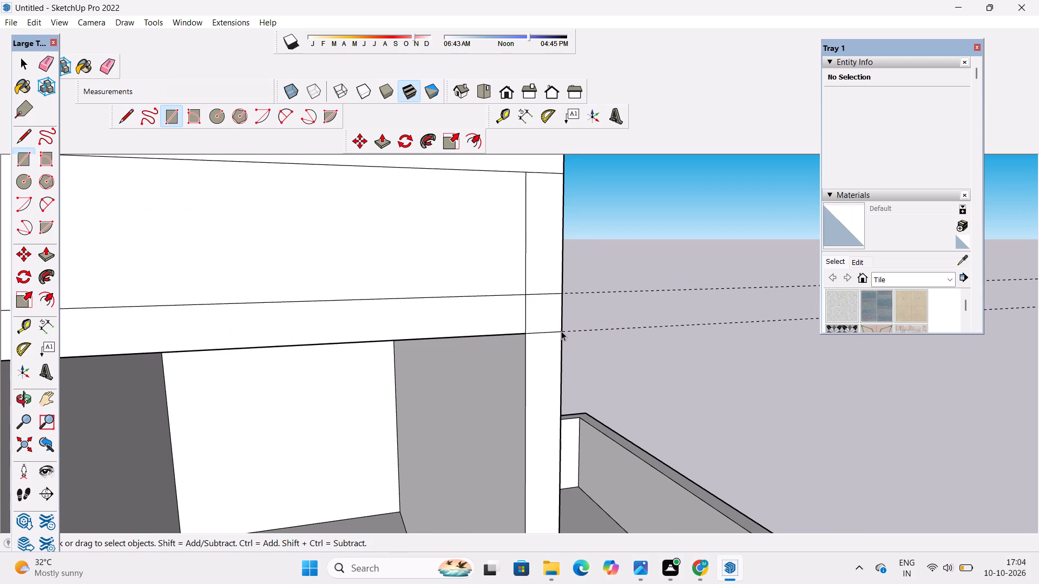
Delete the face filling the opening above the new crossbar at the tower's open end.
scroll(591, 313, down, 4)
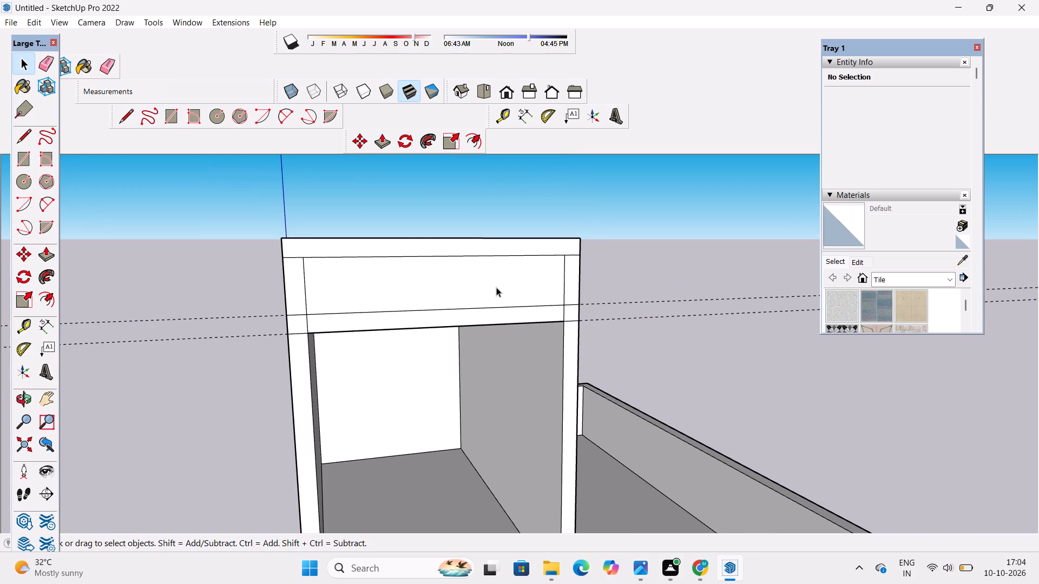
click(496, 287)
key(Delete)
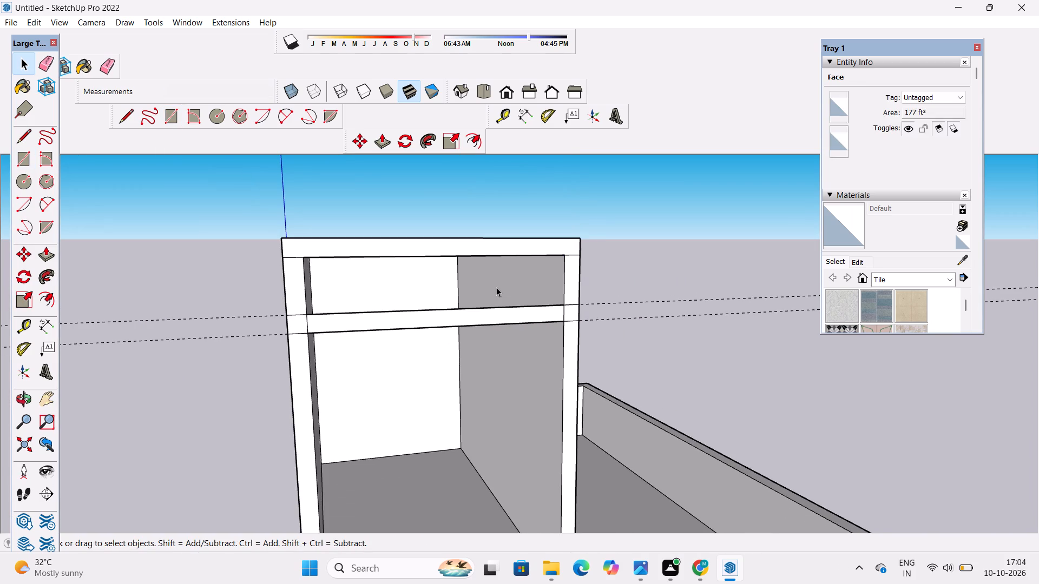
Erase the two horizontal guides running through the crossbar at the tower's open end.
key(o)
scroll(496, 287, down, 4)
drag(492, 299, 568, 309)
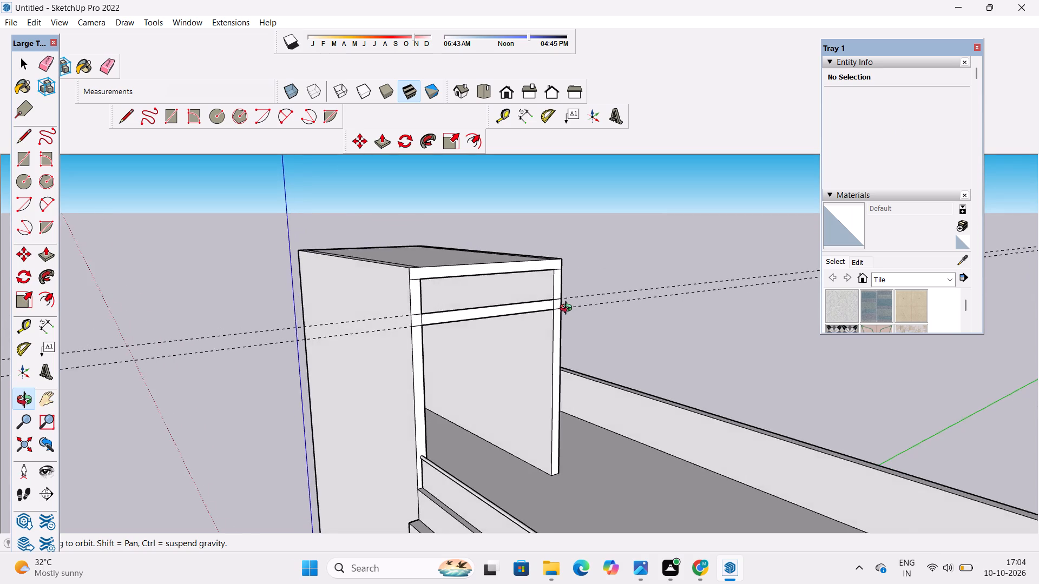
scroll(568, 309, down, 4)
shift+drag(569, 309, 535, 309)
shift+drag(535, 309, 504, 293)
key(e)
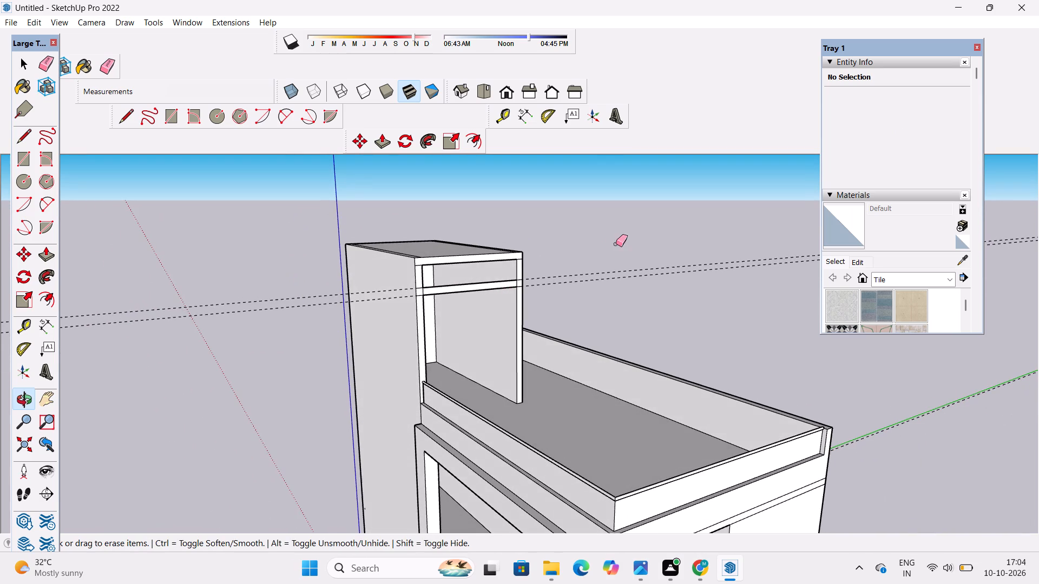
drag(616, 244, 629, 280)
key(space)
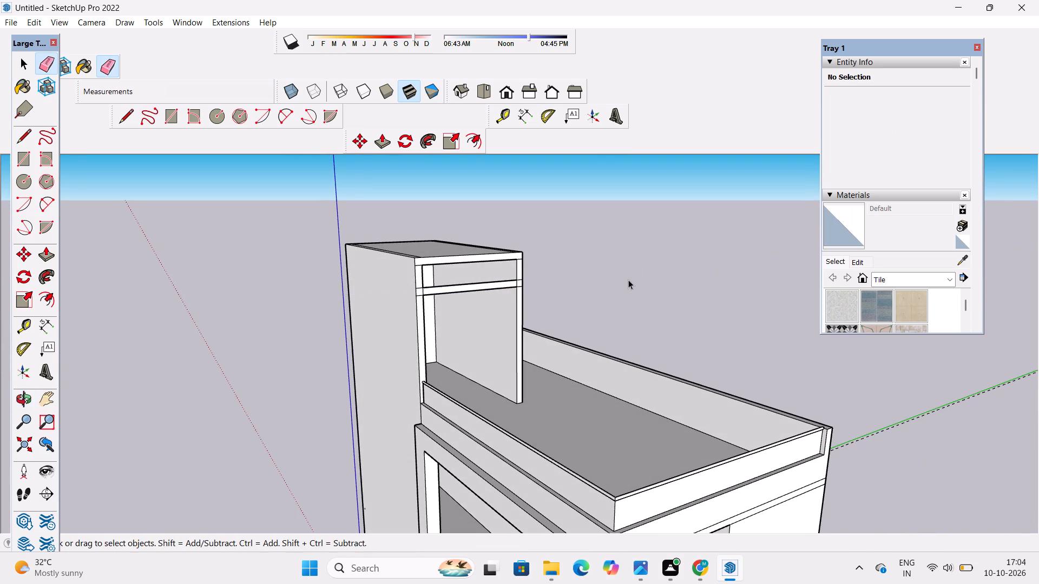
Examine the tower's open end, the front facade and the rectangles on the terrace floor from the front and above.
text(o)
scroll(593, 278, down, 3)
drag(556, 285, 618, 291)
shift+drag(619, 292, 589, 267)
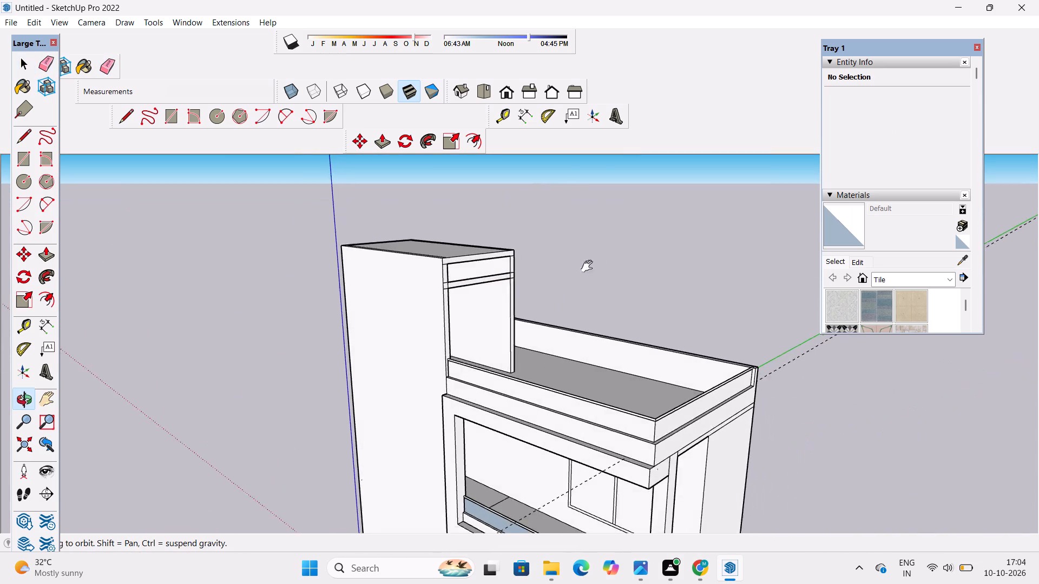
shift+drag(589, 267, 586, 262)
shift+scroll(566, 257, down, 3)
drag(482, 324, 638, 325)
shift+drag(633, 303, 637, 291)
drag(638, 290, 636, 364)
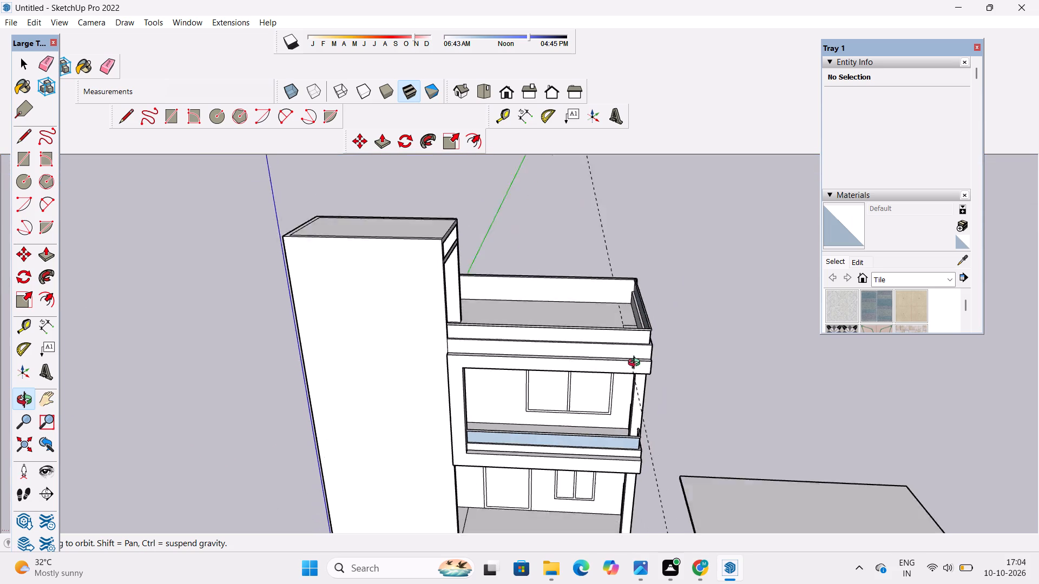
drag(636, 364, 625, 398)
scroll(635, 333, up, 4)
drag(636, 333, 567, 343)
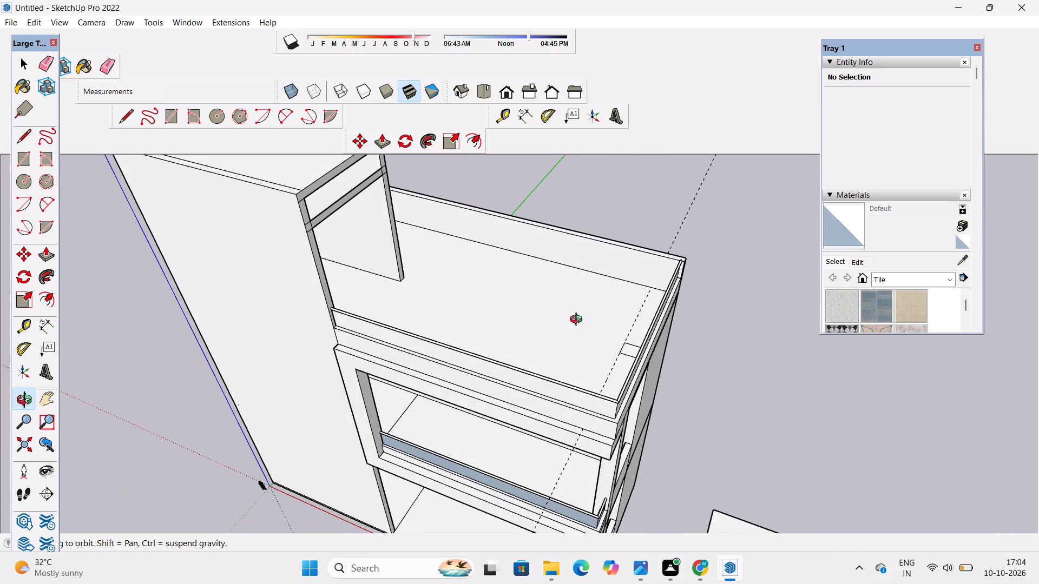
scroll(578, 321, down, 1)
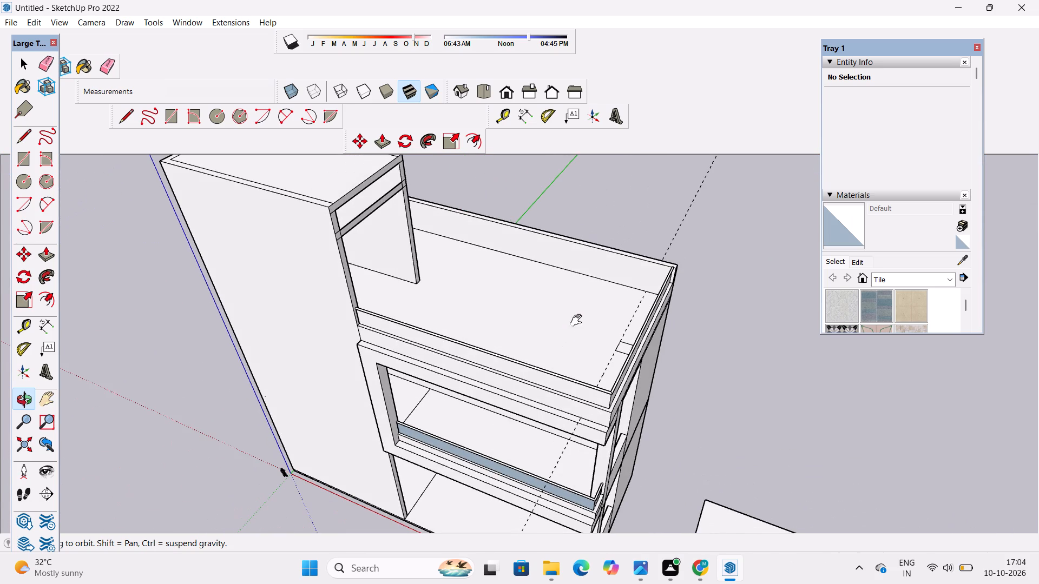
drag(652, 282, 657, 340)
drag(487, 381, 574, 372)
drag(575, 372, 550, 377)
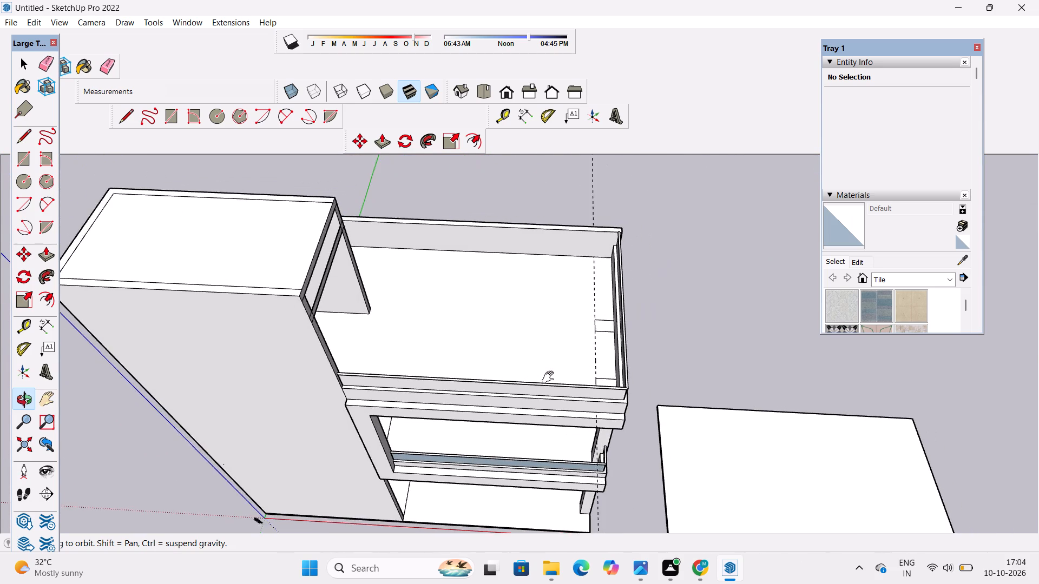
drag(550, 377, 634, 402)
drag(622, 398, 597, 409)
Push/Pull the terrace floor rectangle nearest the front parapet up 36', level with the lower edge of the tower's crossbar.
scroll(602, 373, up, 3)
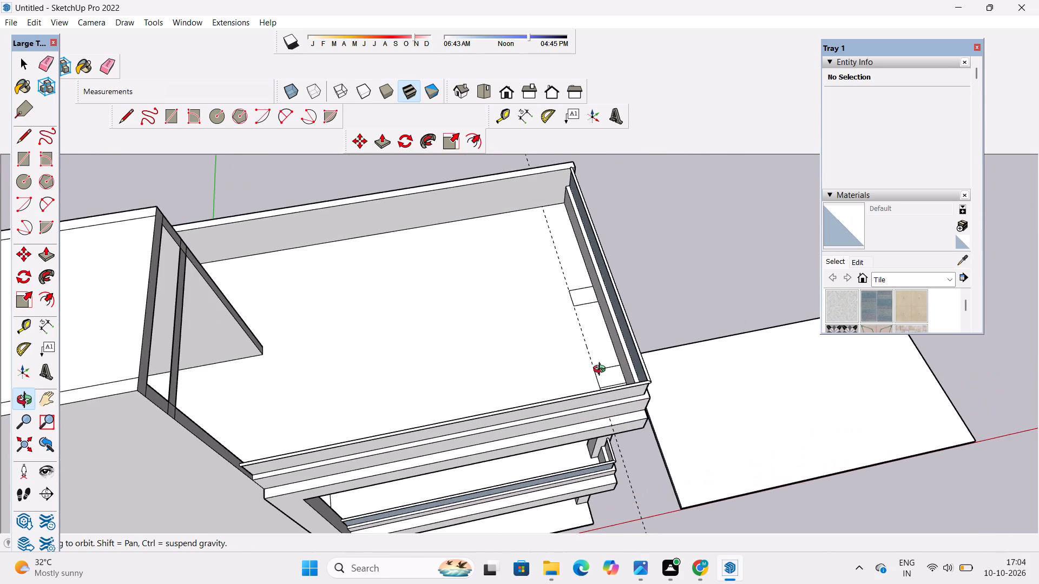
drag(602, 370, 586, 383)
scroll(582, 368, up, 3)
shift+drag(597, 372, 601, 379)
click(601, 379)
drag(625, 379, 626, 379)
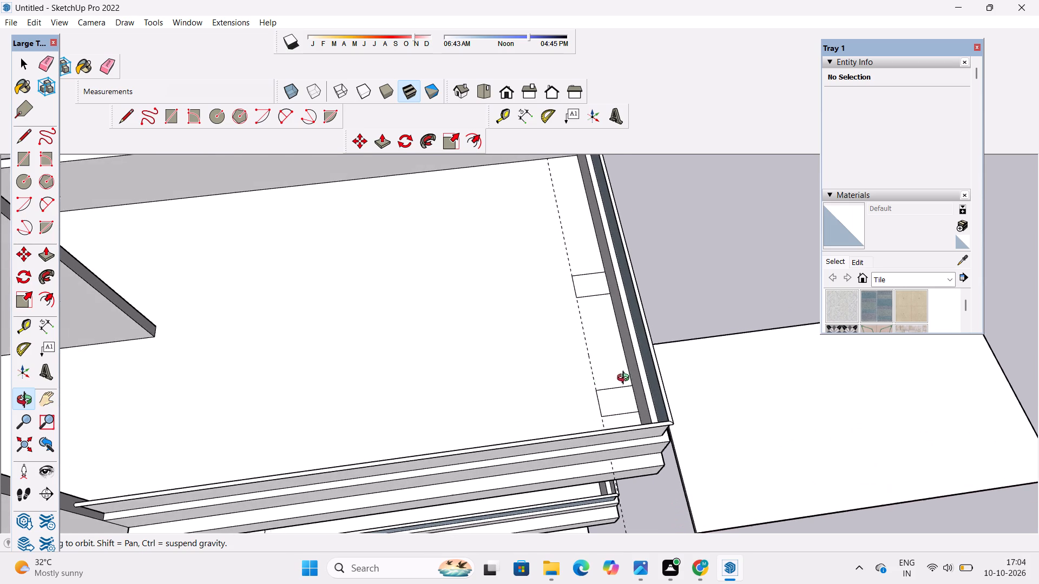
drag(626, 379, 580, 380)
shift+drag(568, 373, 661, 377)
key(p)
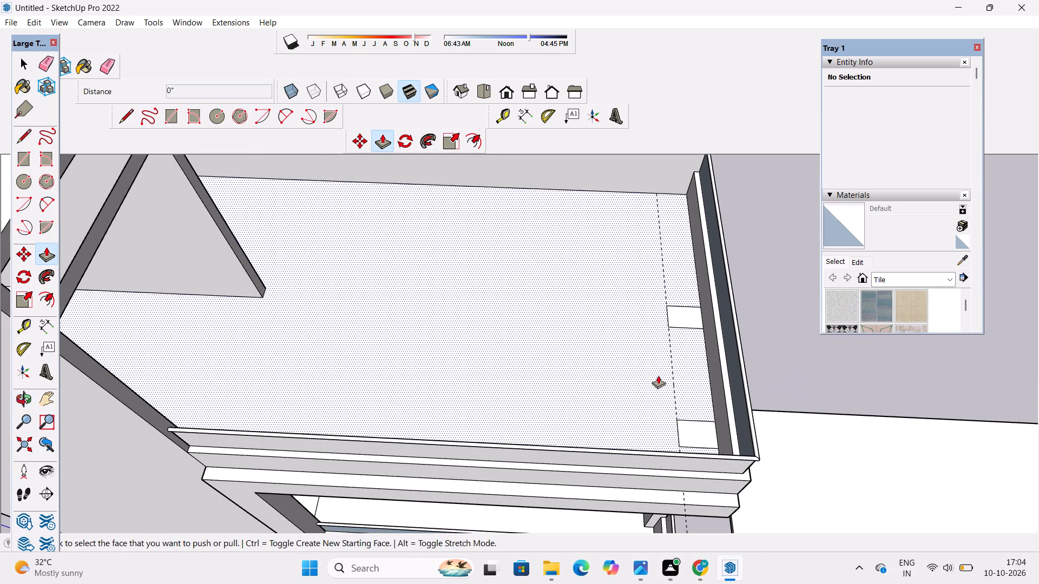
click(692, 436)
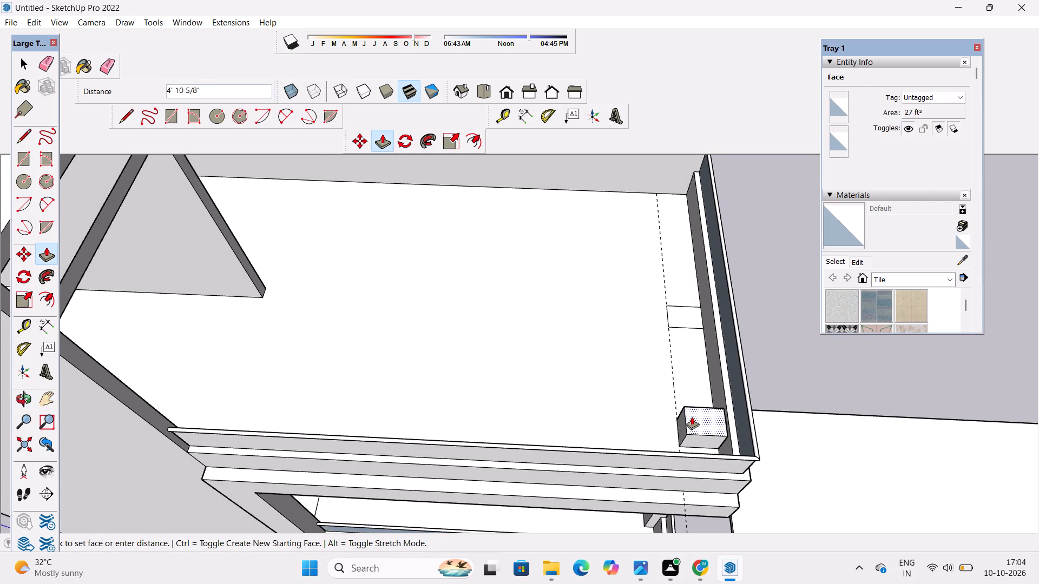
scroll(682, 394, down, 4)
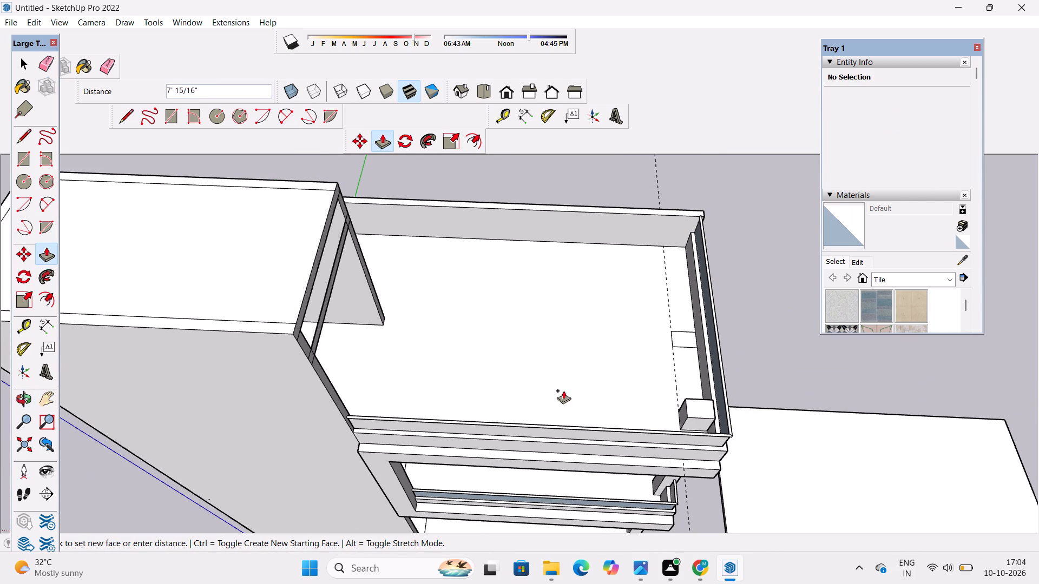
scroll(304, 369, up, 8)
click(320, 355)
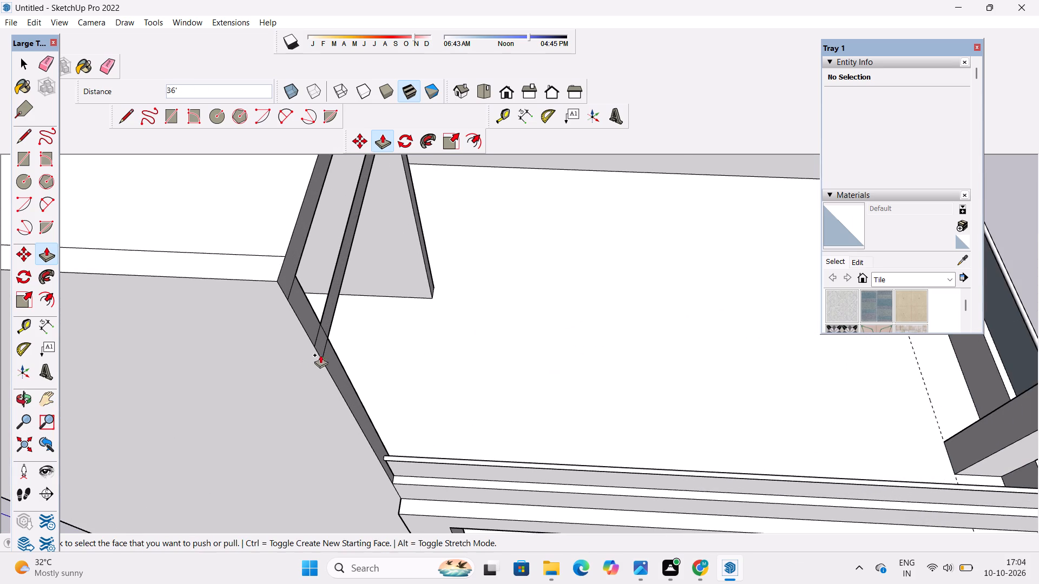
Push/Pull the second terrace floor rectangle up 36', level with the top of the first pillar.
scroll(303, 355, down, 10)
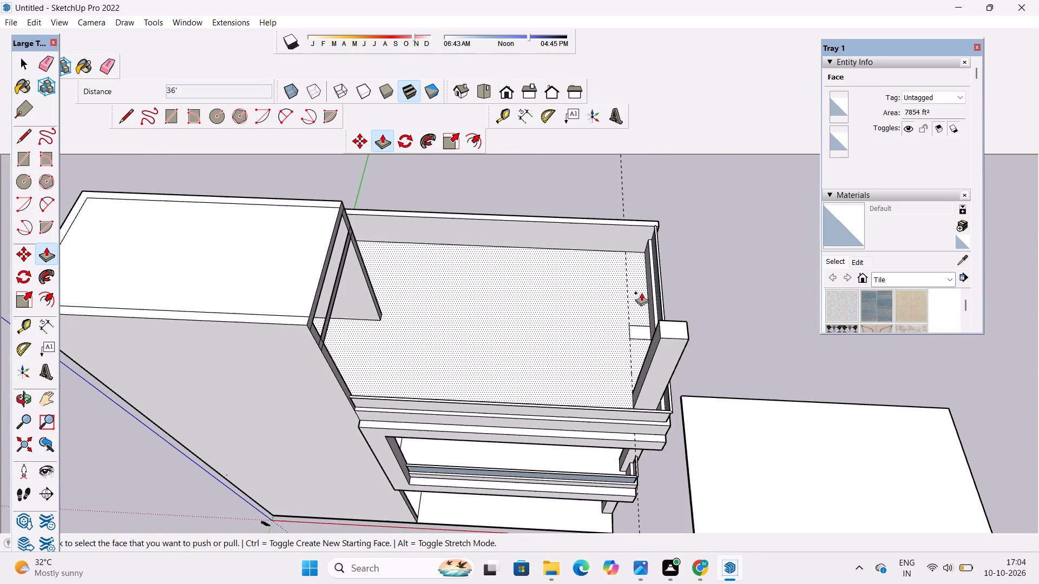
scroll(649, 321, up, 3)
click(641, 332)
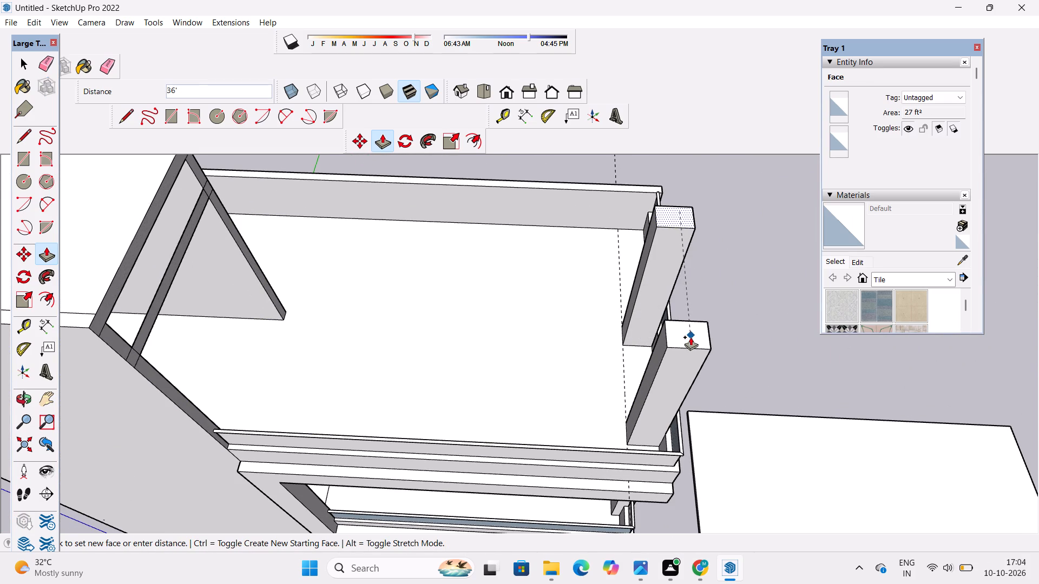
click(689, 345)
key(space)
Examine the two terrace pillars and their alignment with the tower's crossbar from the front, corner and above.
key(o)
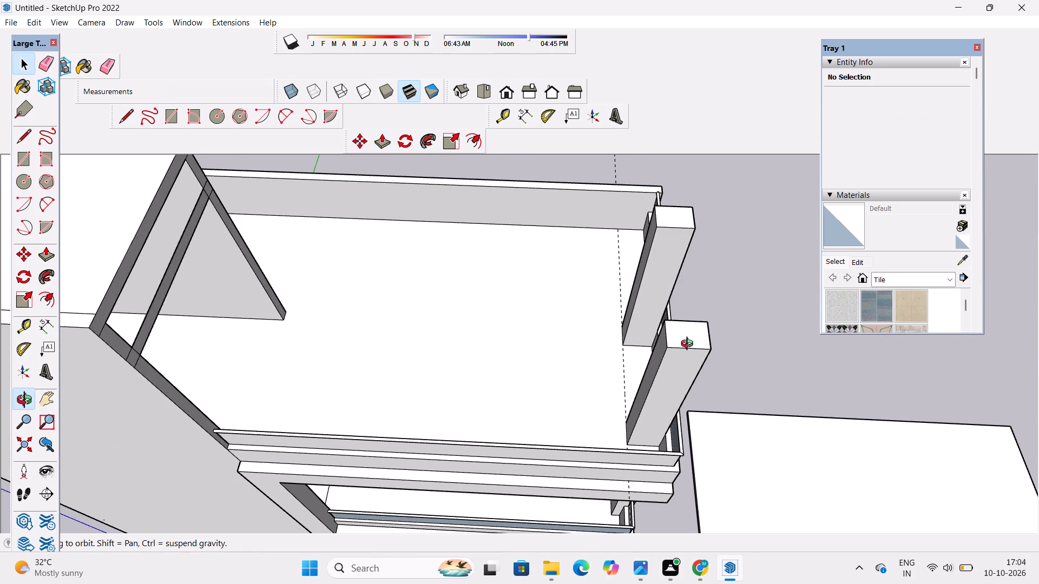
scroll(700, 315, down, 3)
drag(667, 390, 682, 268)
scroll(682, 268, down, 3)
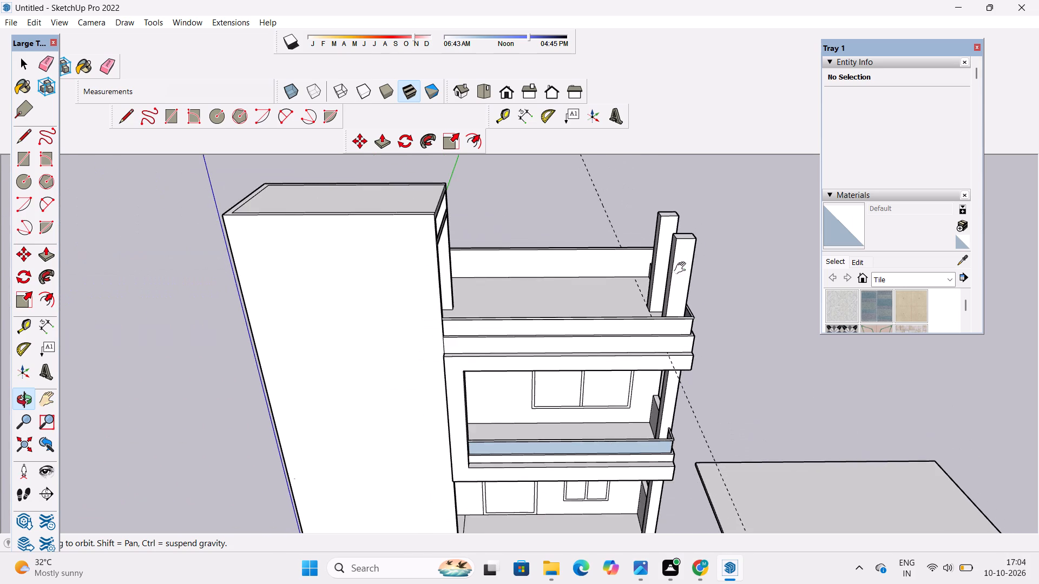
shift+drag(682, 268, 700, 339)
drag(686, 336, 689, 263)
shift+drag(721, 312, 692, 326)
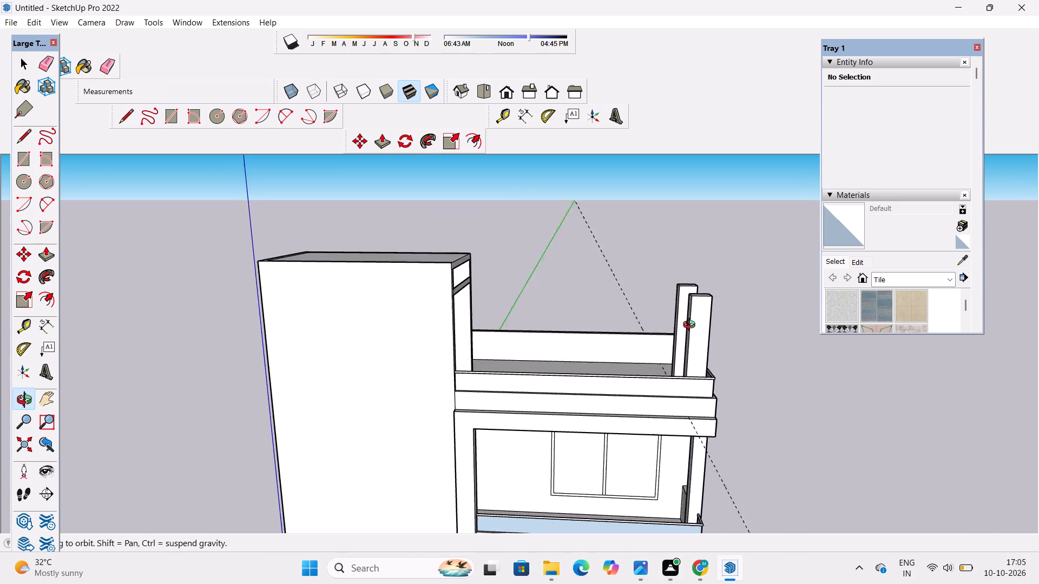
shift+drag(692, 326, 640, 336)
shift+drag(654, 310, 596, 315)
drag(578, 334, 572, 357)
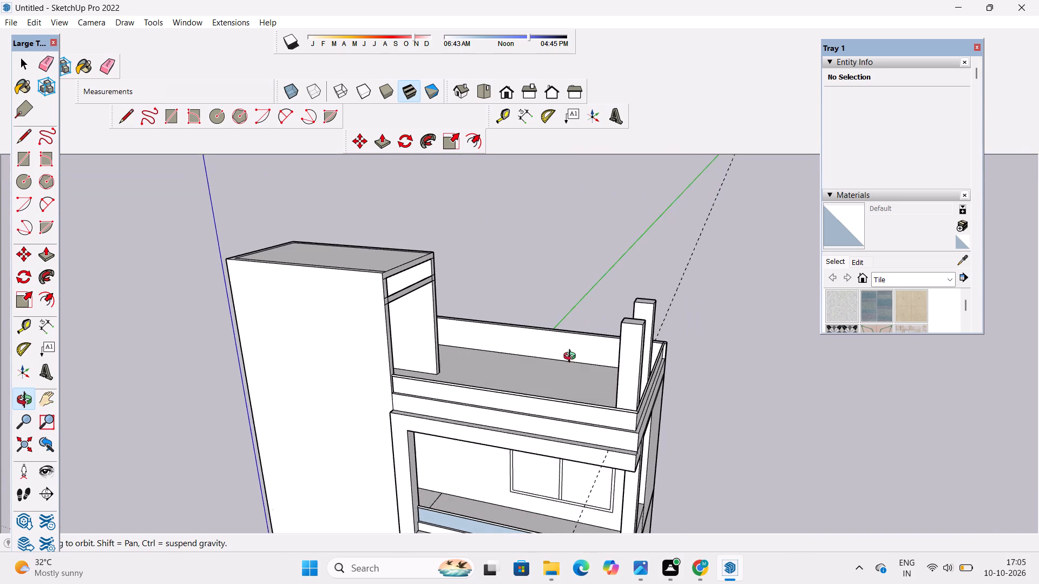
drag(572, 357, 564, 373)
scroll(582, 359, down, 2)
shift+drag(597, 345, 563, 350)
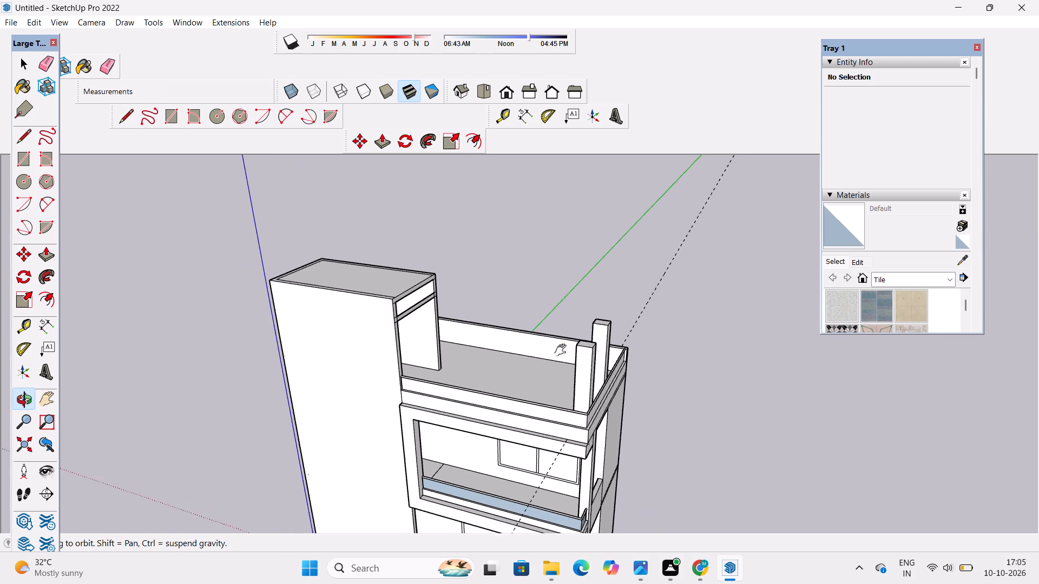
shift+drag(563, 350, 574, 339)
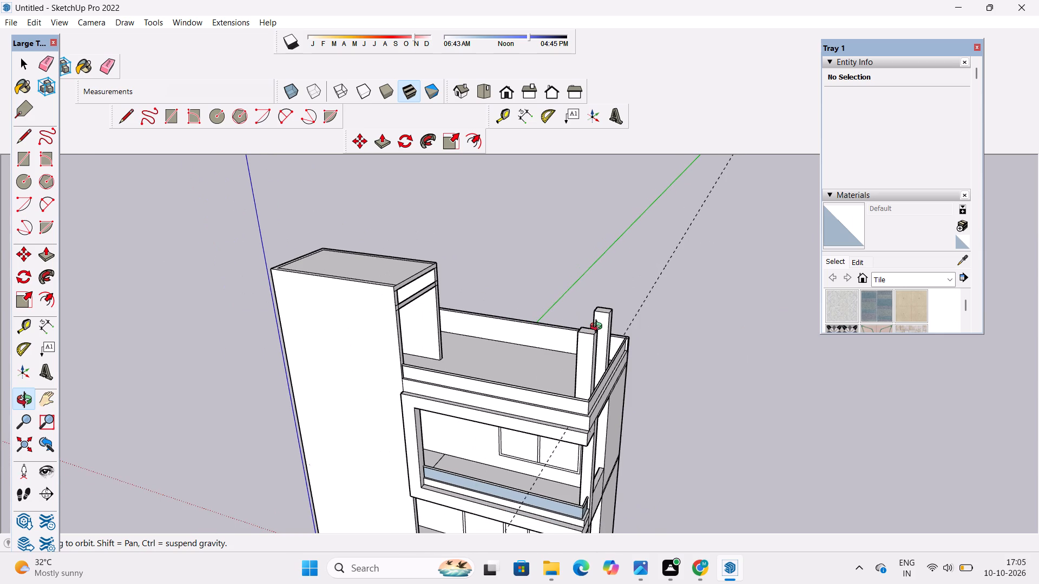
scroll(602, 326, down, 3)
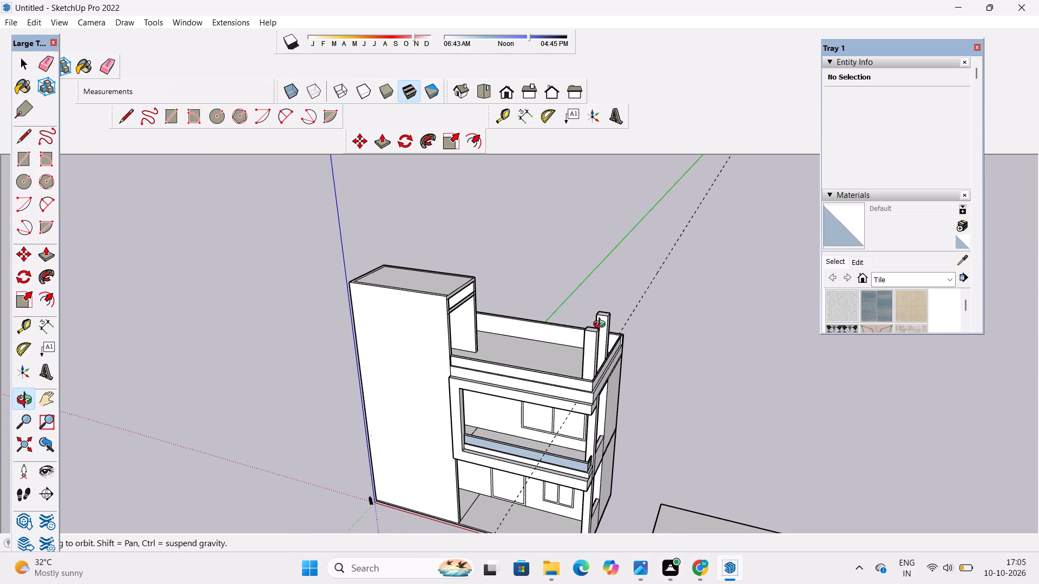
Examine the tower's crossbar and the two terrace pillars from the front and from above.
scroll(621, 290, down, 1)
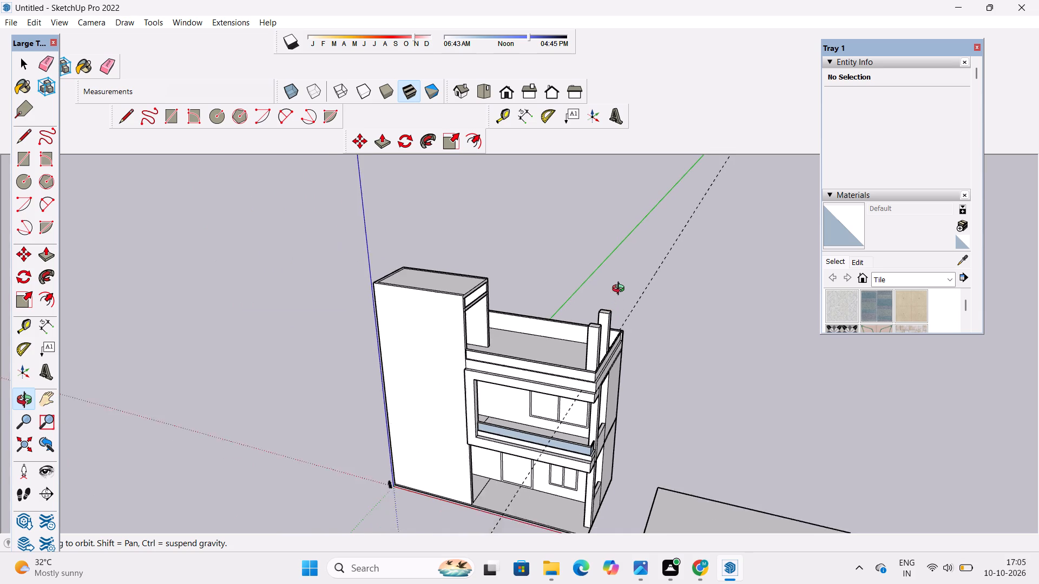
scroll(621, 290, down, 1)
shift+drag(623, 288, 614, 315)
drag(604, 370, 495, 370)
scroll(499, 366, up, 8)
drag(504, 370, 517, 418)
scroll(423, 391, up, 3)
shift+drag(399, 393, 526, 396)
scroll(513, 388, down, 5)
drag(489, 392, 543, 399)
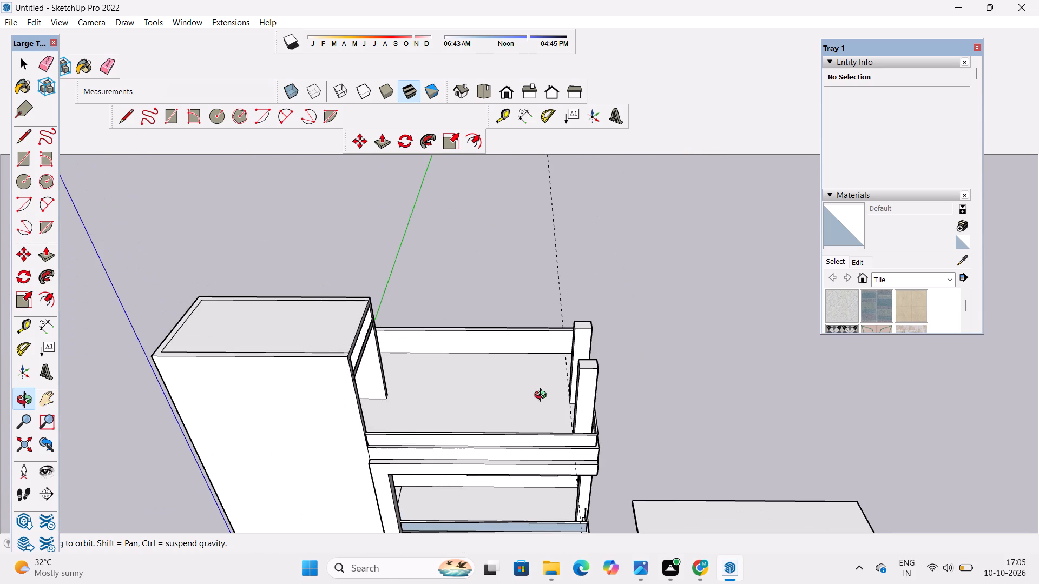
scroll(556, 382, down, 3)
shift+drag(556, 382, 528, 390)
drag(514, 408, 509, 417)
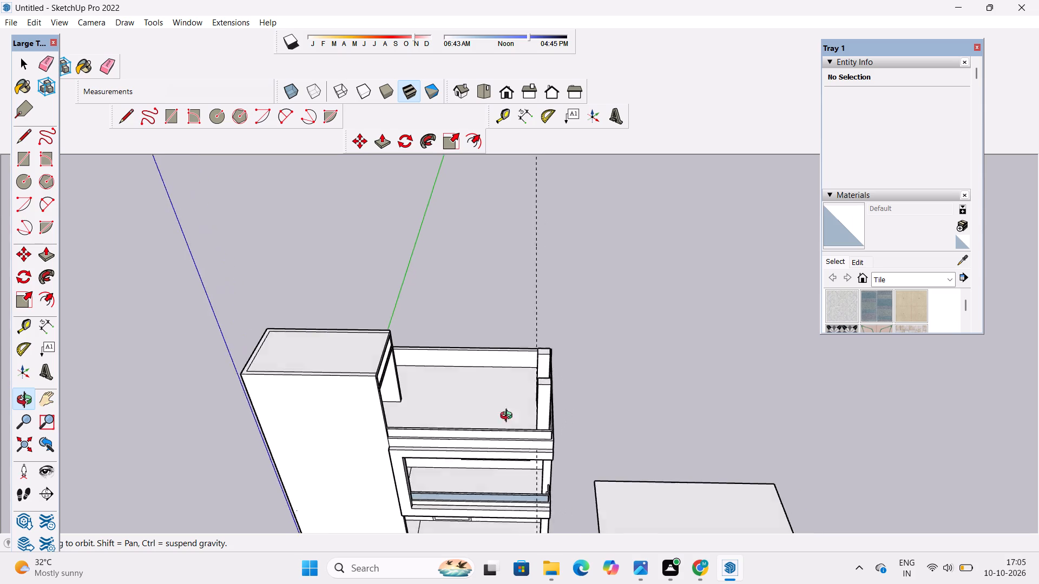
drag(509, 417, 459, 472)
scroll(444, 415, up, 5)
shift+drag(444, 415, 424, 430)
drag(371, 405, 490, 420)
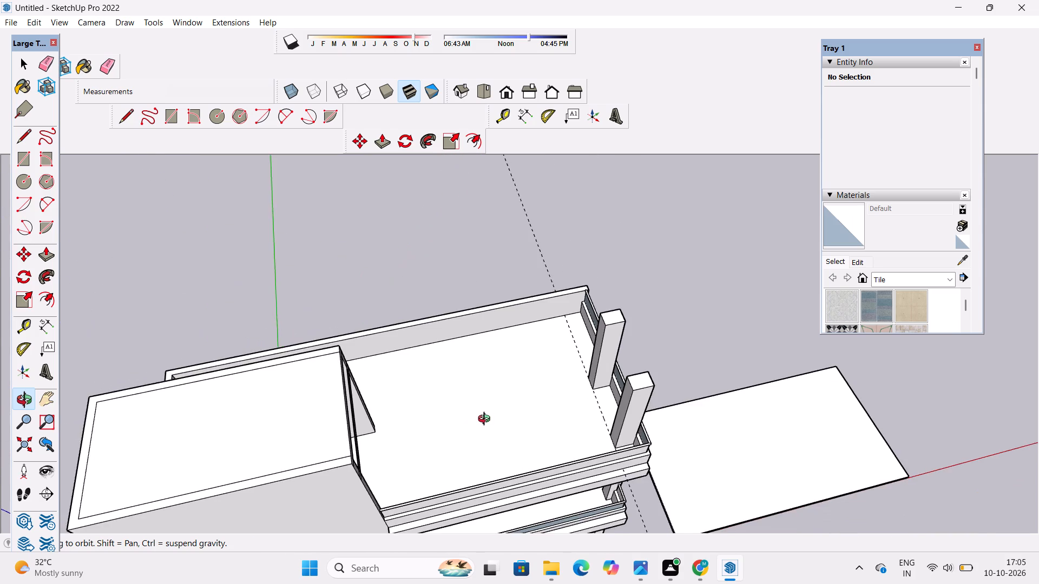
scroll(448, 423, up, 2)
drag(448, 421, 338, 386)
shift+drag(338, 386, 387, 395)
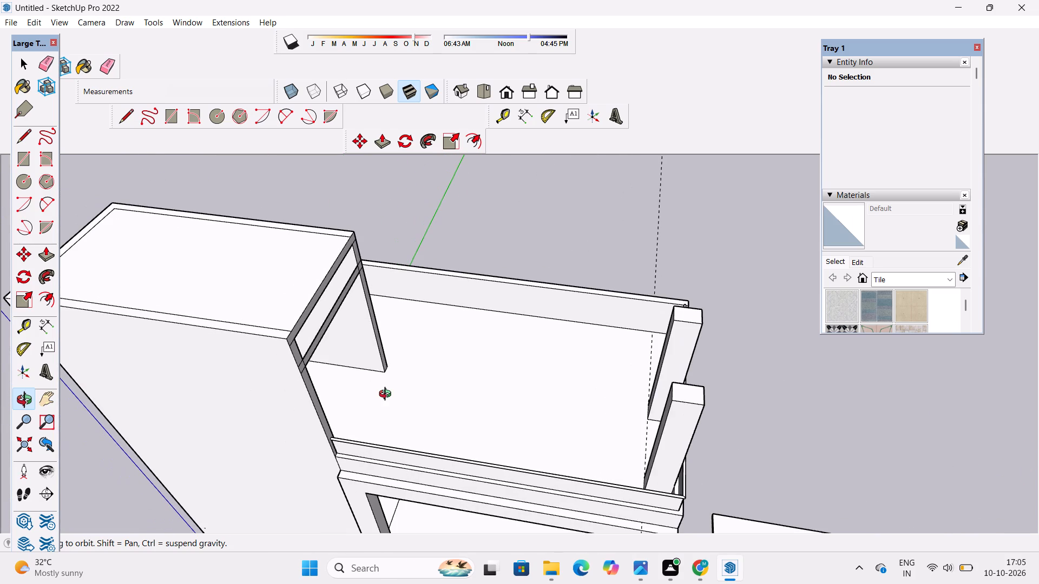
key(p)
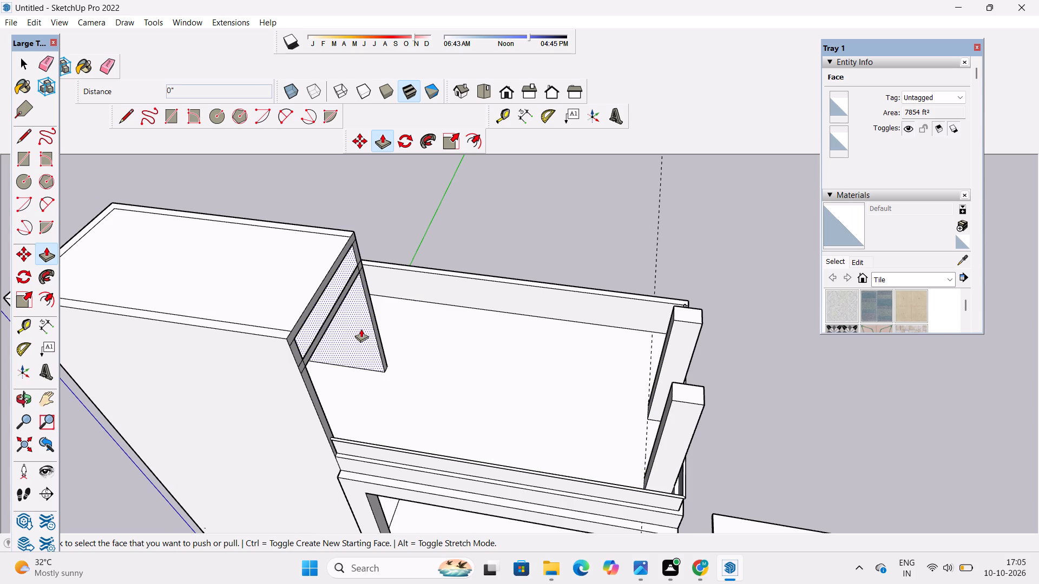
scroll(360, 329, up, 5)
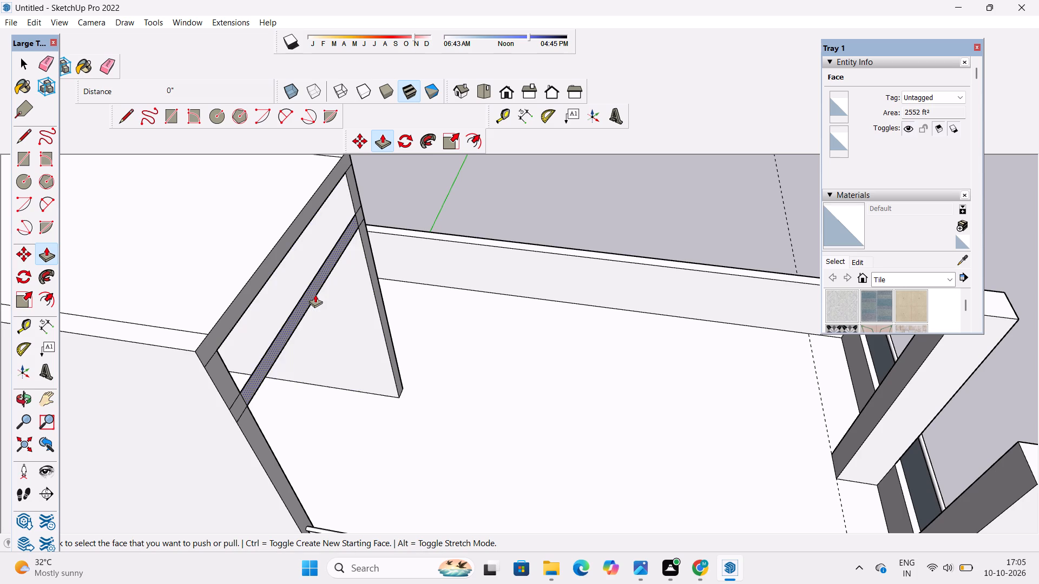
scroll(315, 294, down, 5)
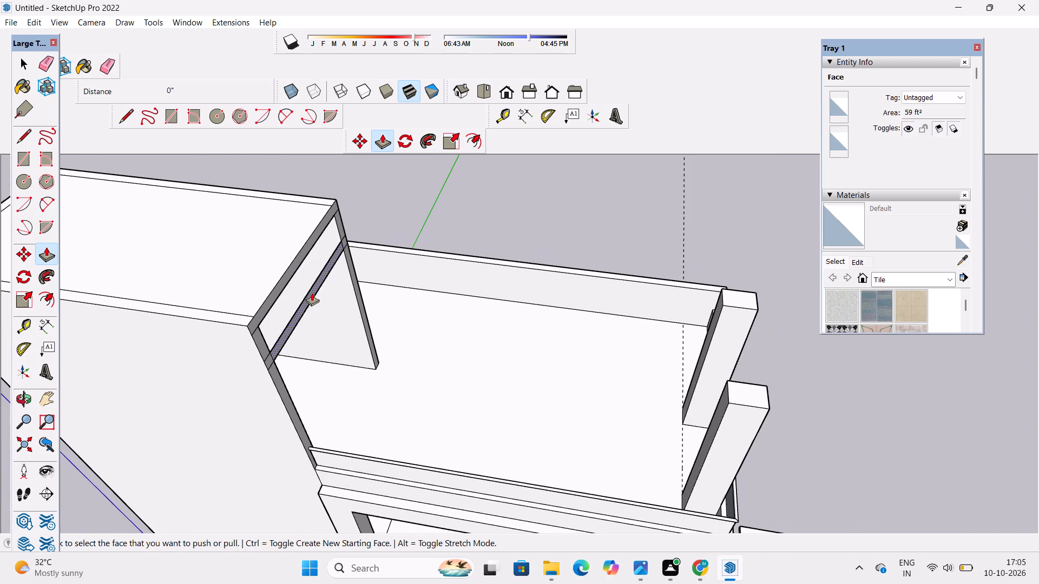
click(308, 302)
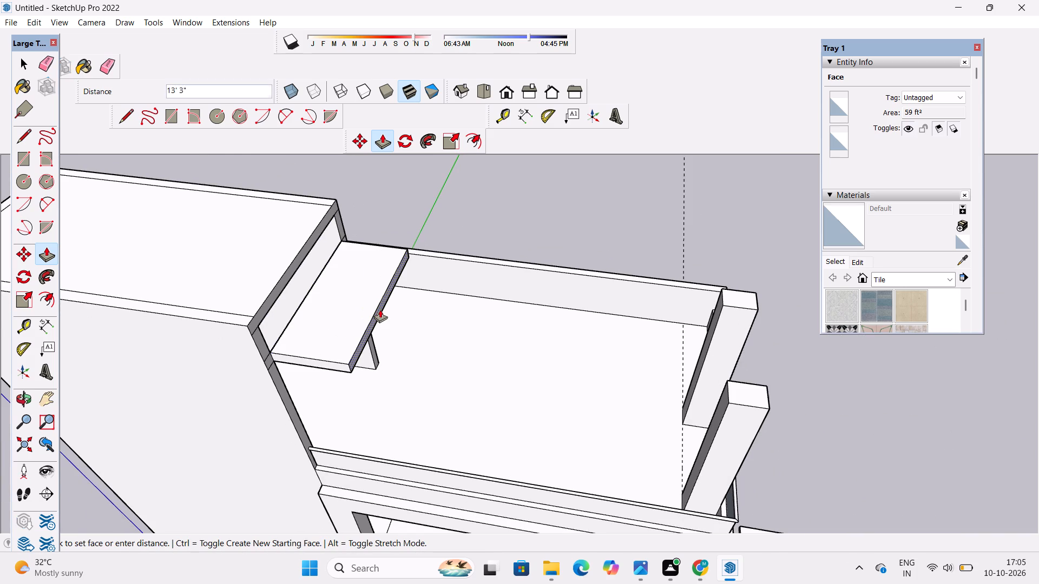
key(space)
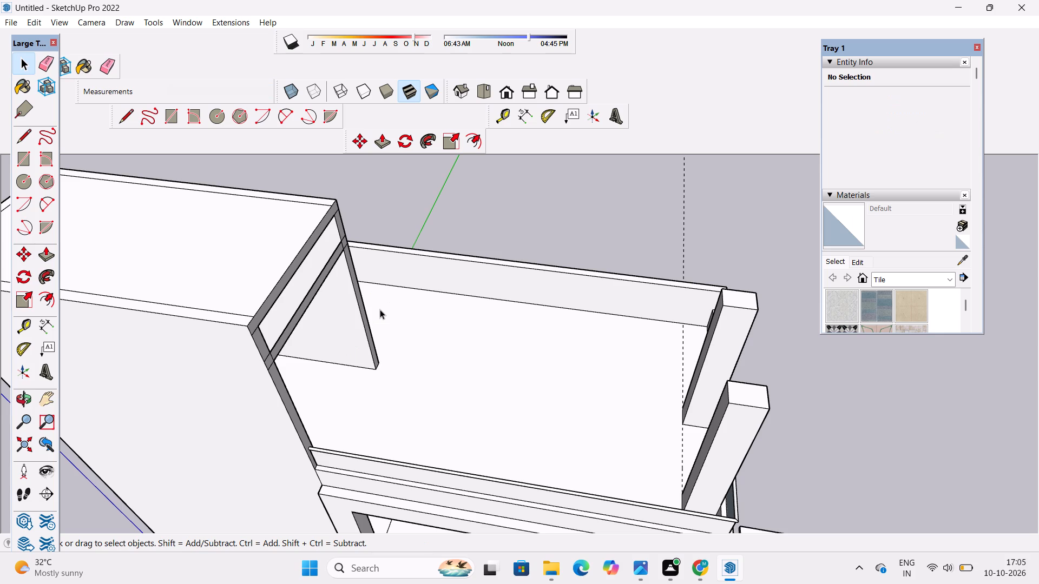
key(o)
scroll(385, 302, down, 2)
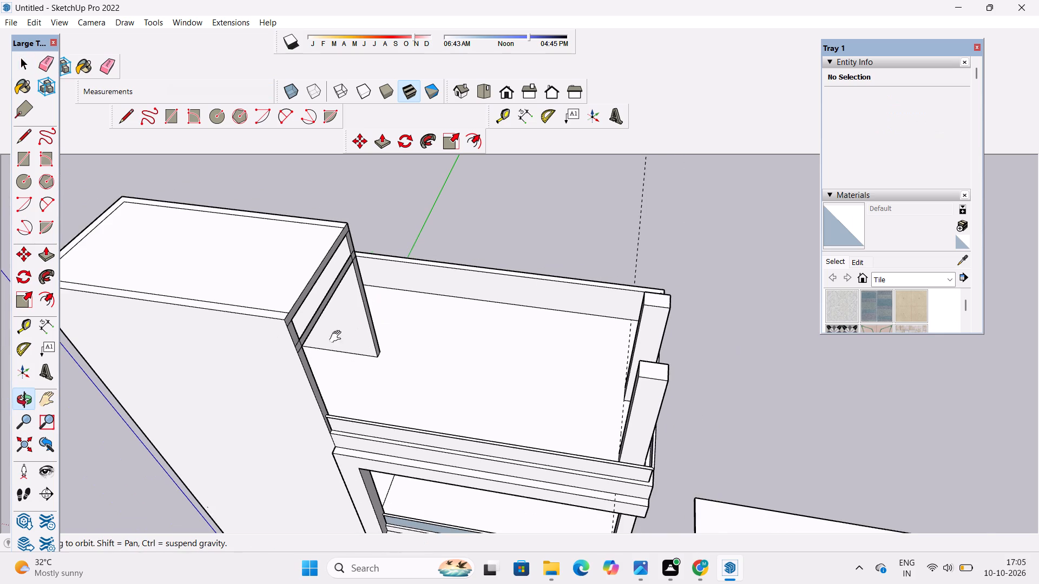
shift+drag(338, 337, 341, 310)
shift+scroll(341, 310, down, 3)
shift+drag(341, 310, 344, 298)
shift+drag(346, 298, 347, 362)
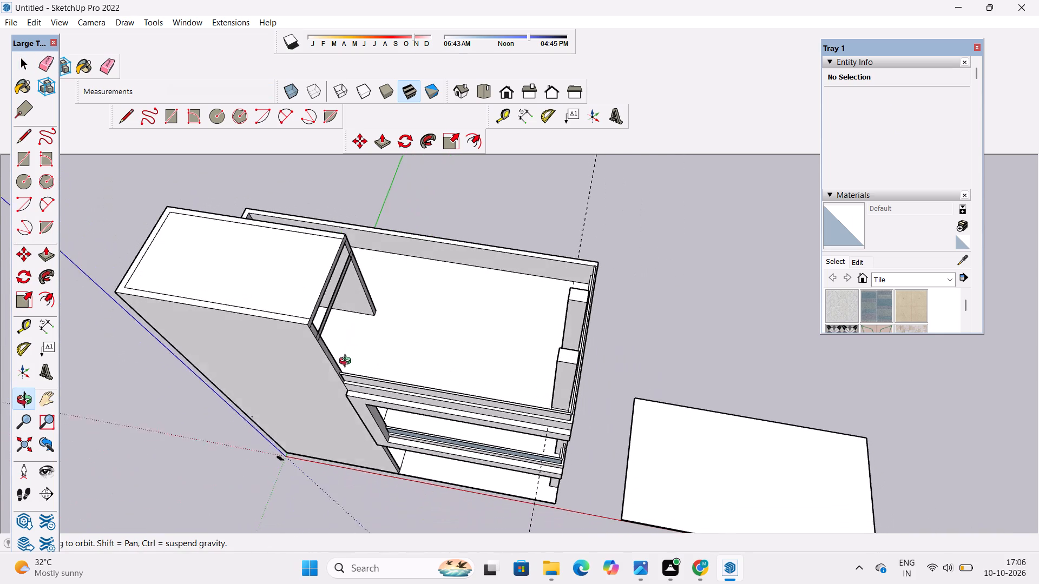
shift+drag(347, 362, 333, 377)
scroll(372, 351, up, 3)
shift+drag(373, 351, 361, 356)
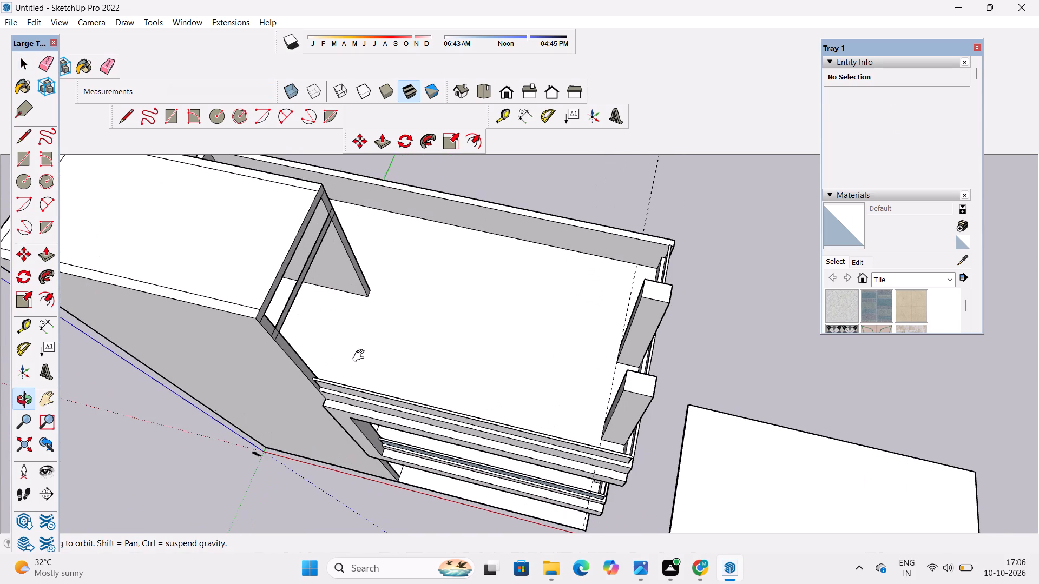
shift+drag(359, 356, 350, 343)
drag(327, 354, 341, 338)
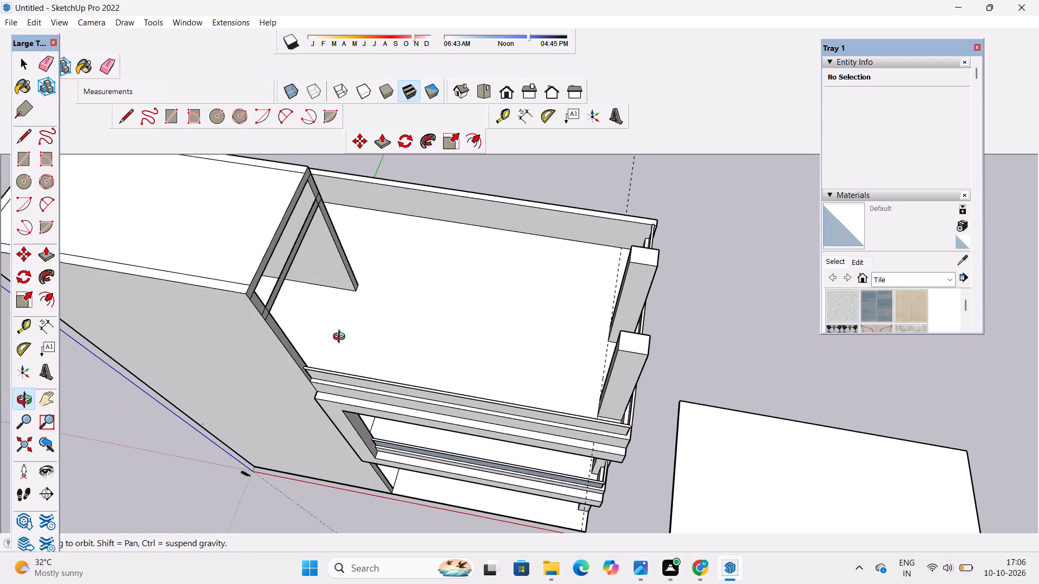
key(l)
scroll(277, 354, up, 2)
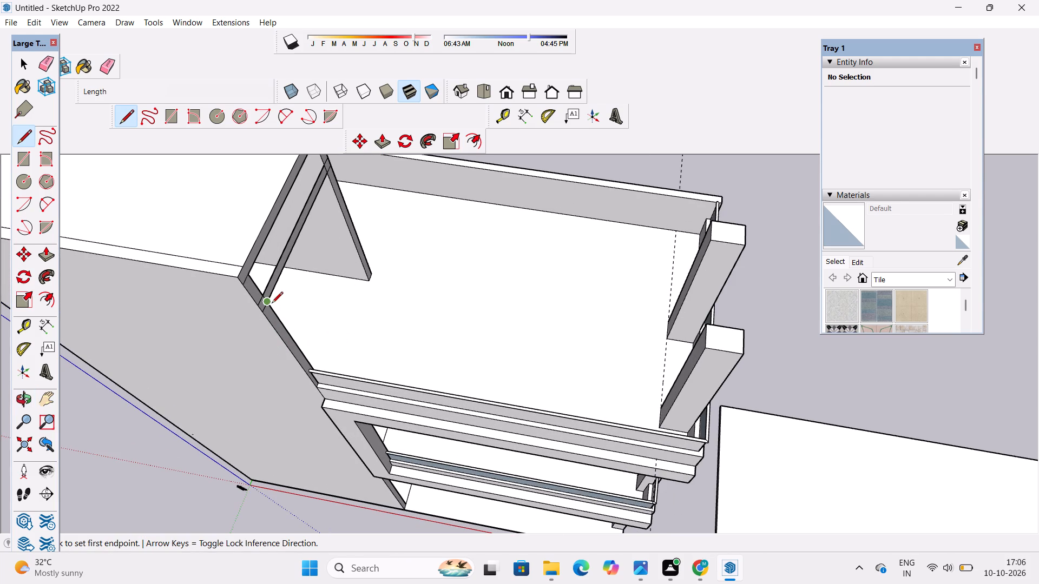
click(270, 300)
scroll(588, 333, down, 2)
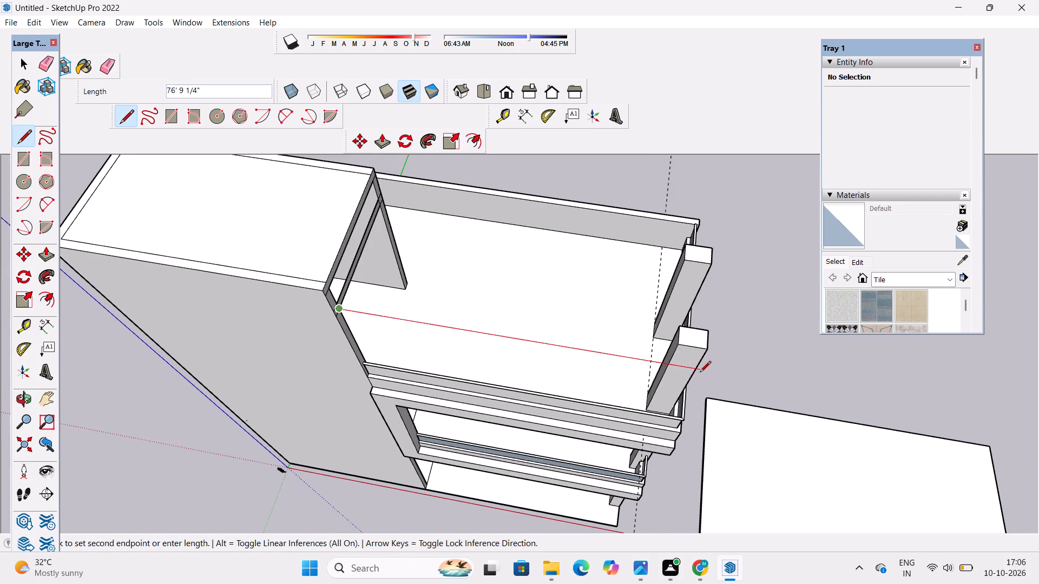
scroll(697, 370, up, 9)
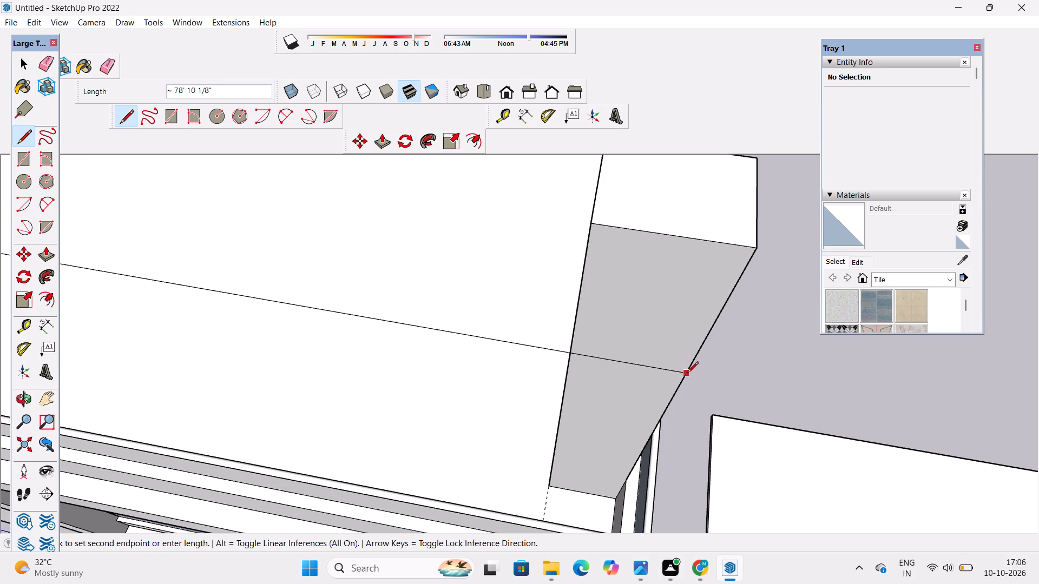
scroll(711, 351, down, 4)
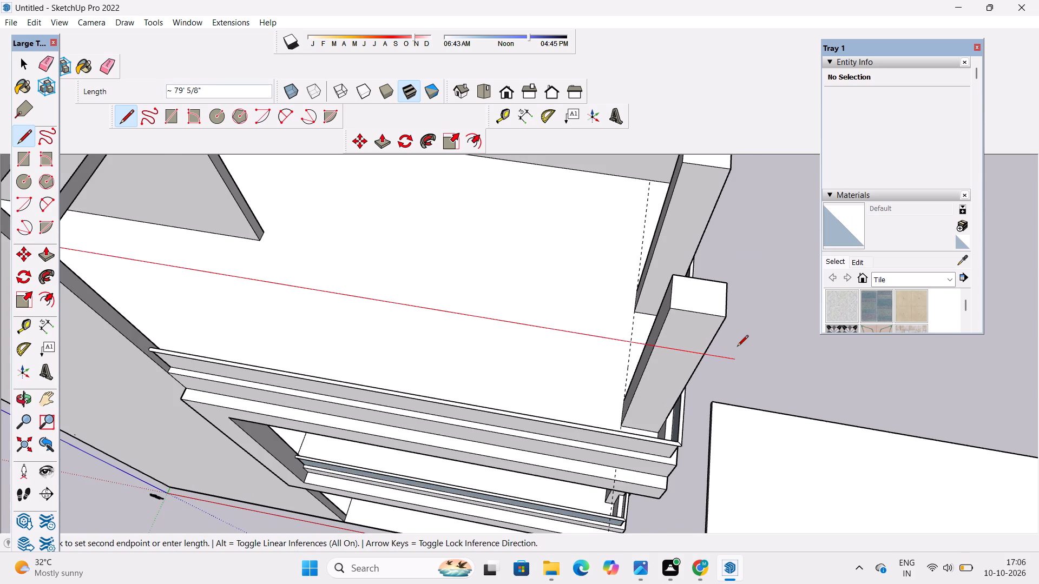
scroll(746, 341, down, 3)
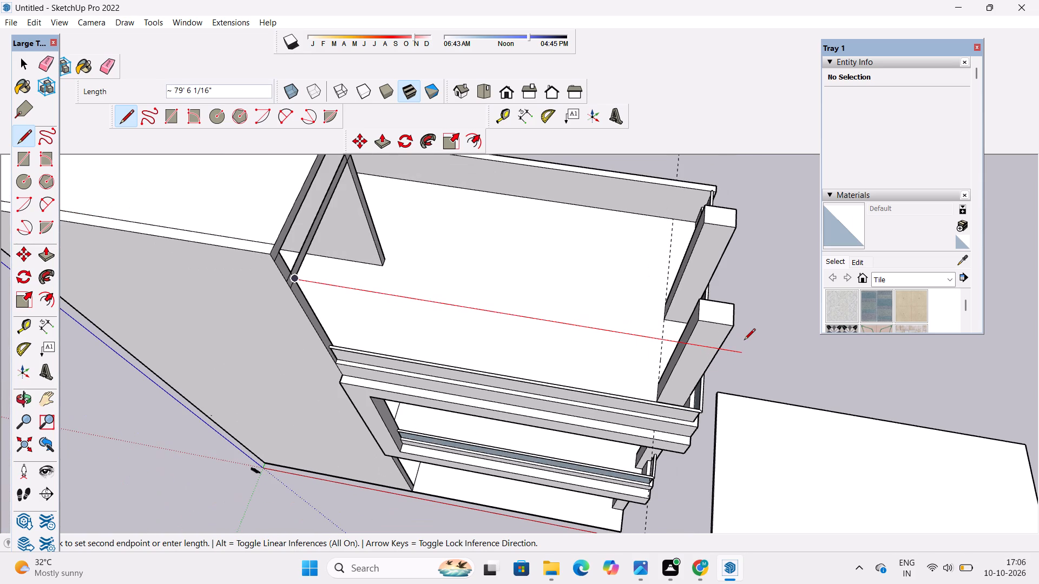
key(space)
Push/Pull the top of the terrace pillar nearest the front parapet down 36' to the floor.
key(o)
drag(709, 358, 320, 358)
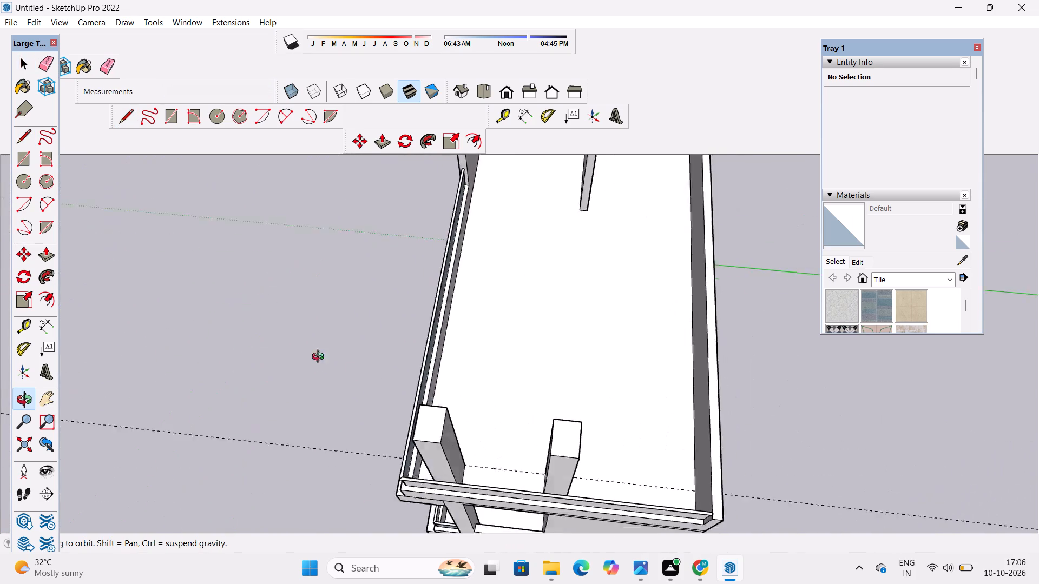
drag(320, 358, 310, 351)
scroll(320, 339, down, 4)
drag(432, 370, 194, 359)
drag(422, 347, 227, 373)
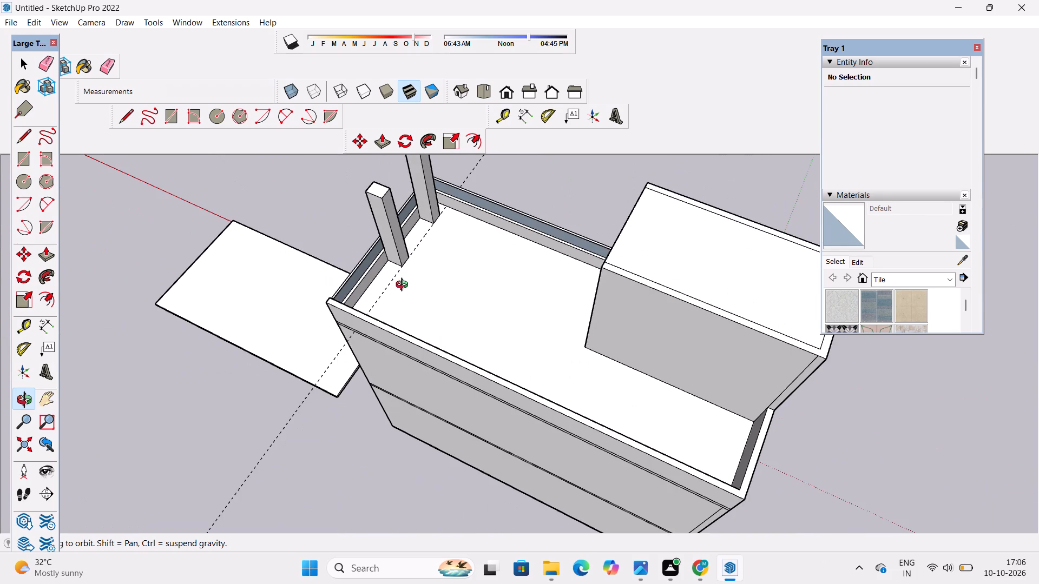
drag(404, 284, 336, 336)
drag(336, 336, 437, 350)
scroll(420, 338, up, 2)
shift+drag(422, 341, 440, 371)
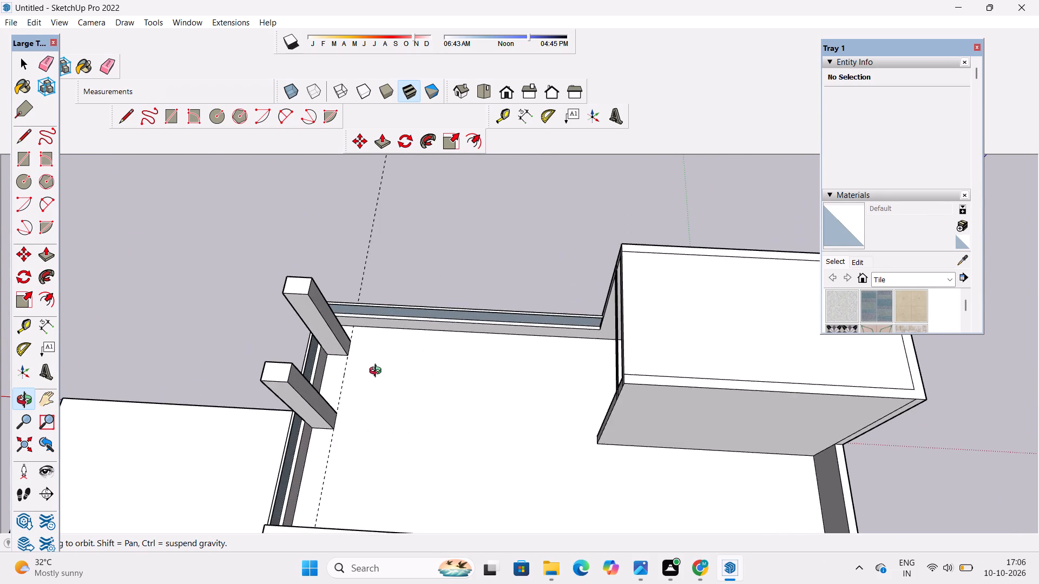
drag(380, 372, 470, 359)
drag(470, 359, 473, 369)
drag(471, 370, 452, 369)
scroll(445, 362, up, 1)
shift+drag(446, 361, 453, 379)
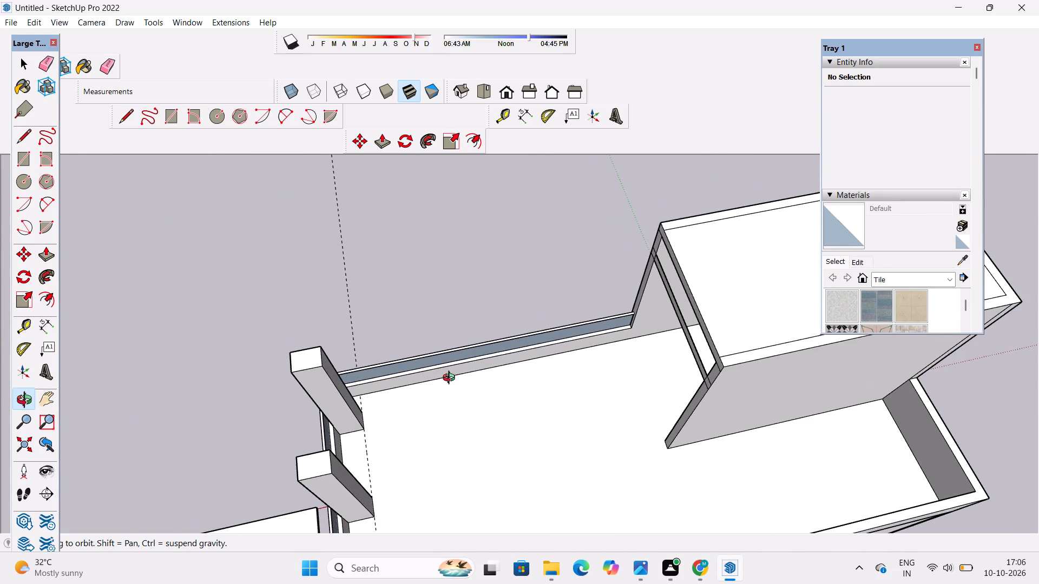
drag(449, 373, 449, 360)
shift+drag(413, 367, 438, 353)
drag(443, 369, 446, 376)
shift+drag(446, 376, 468, 340)
key(p)
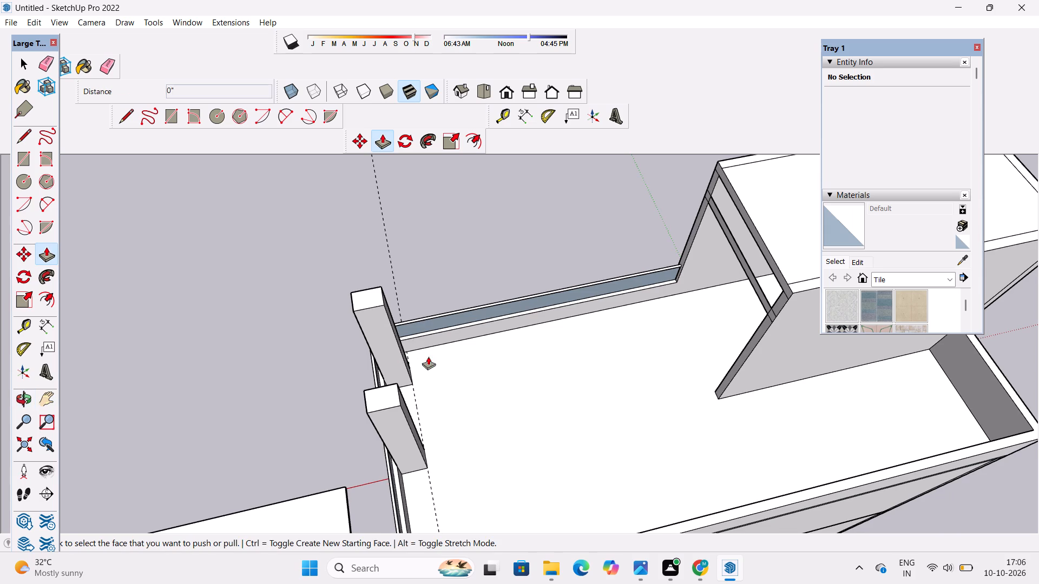
click(374, 299)
click(497, 362)
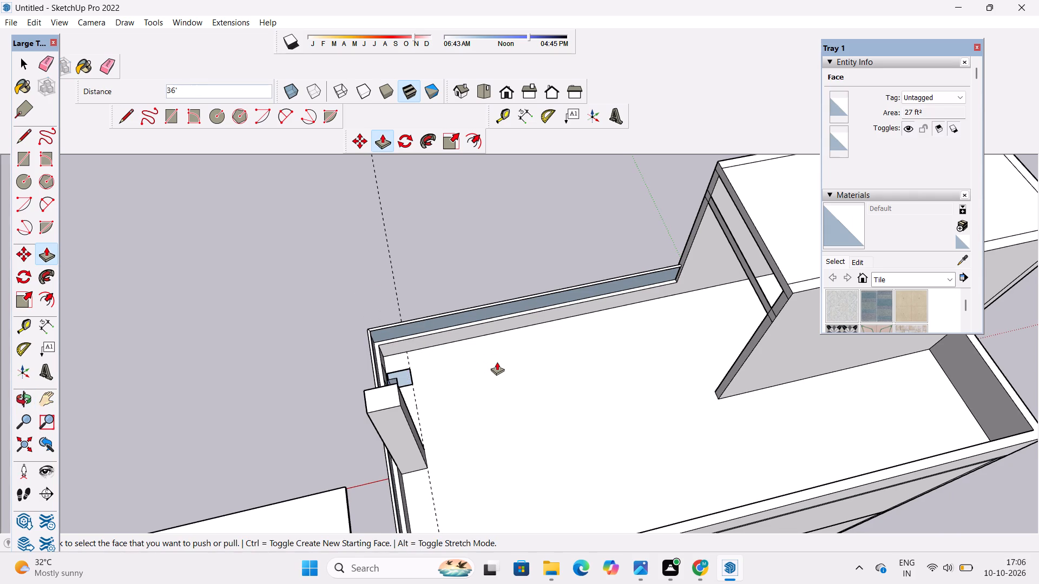
Draw a 6' by 4'6" rectangle over the opening at the removed pillar's base to close the terrace floor.
key(o)
drag(498, 362, 424, 406)
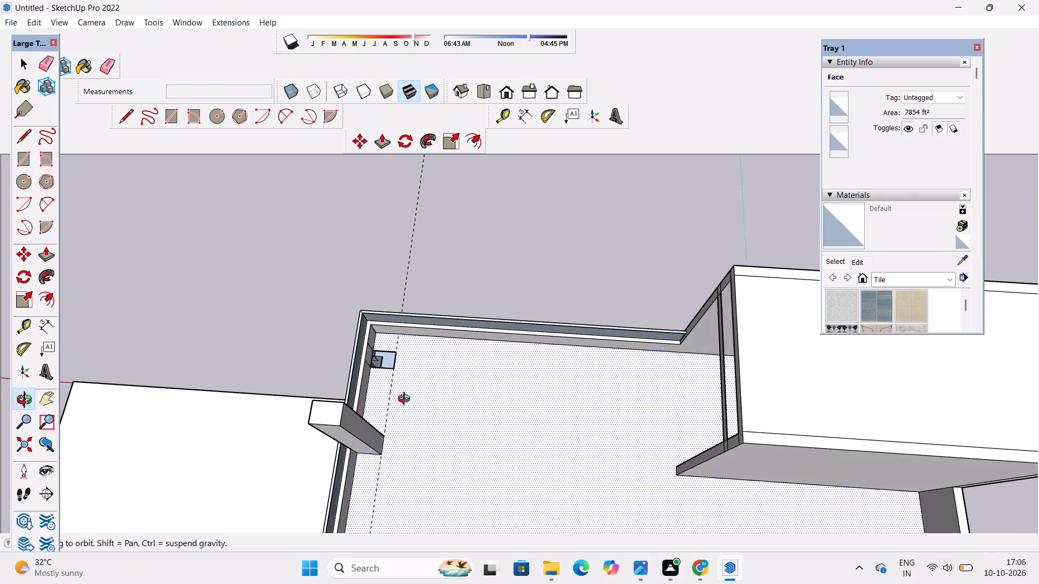
scroll(367, 387, up, 4)
shift+drag(362, 384, 397, 382)
drag(397, 382, 411, 377)
key(space)
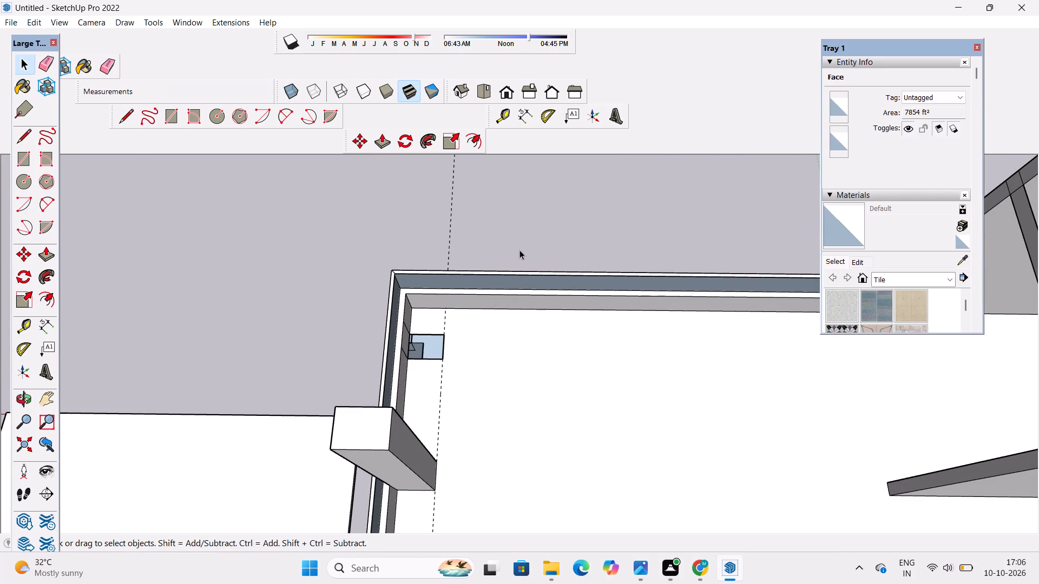
click(519, 249)
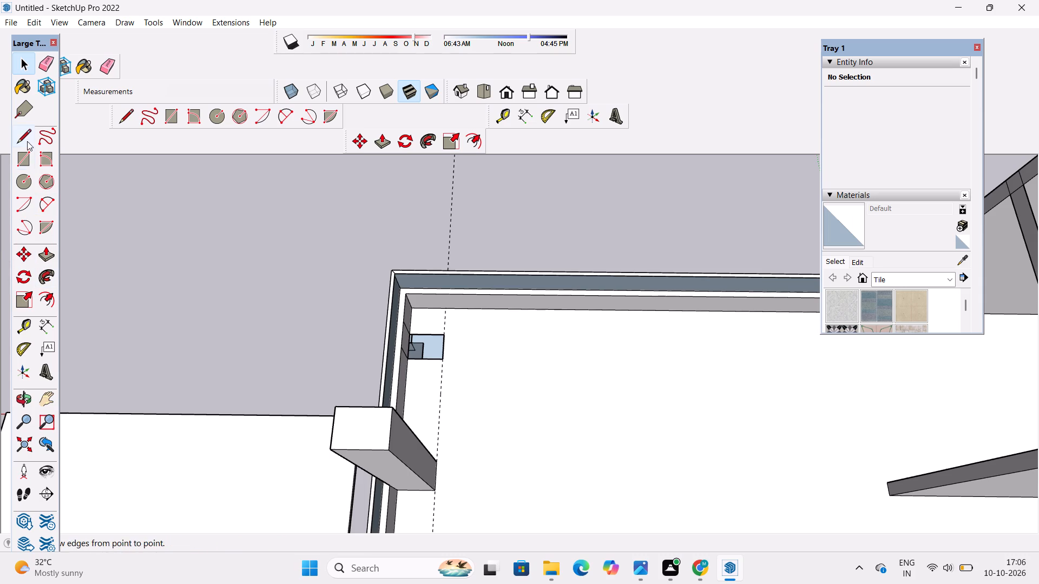
click(170, 111)
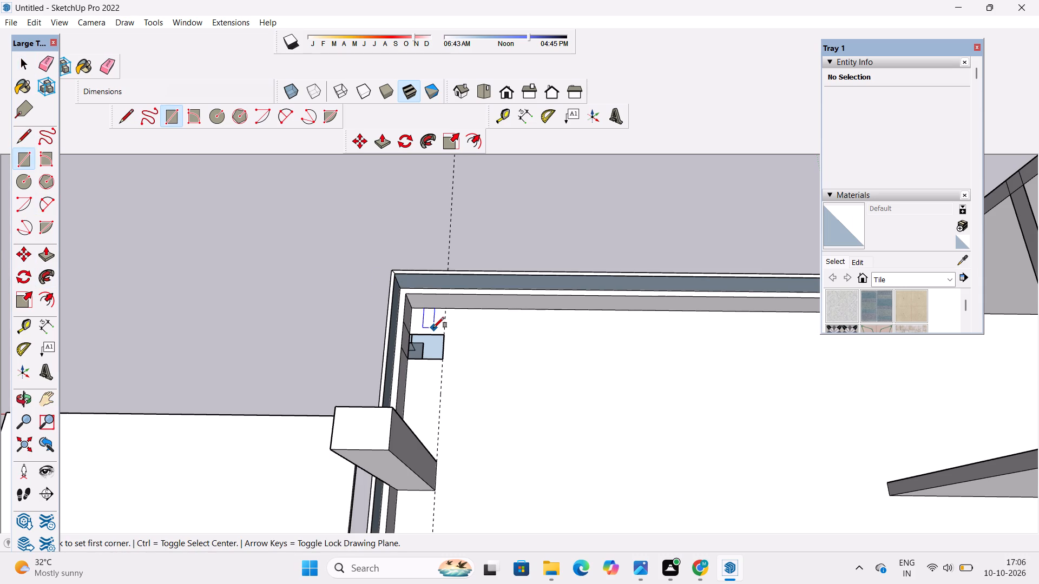
scroll(433, 328, up, 8)
click(382, 343)
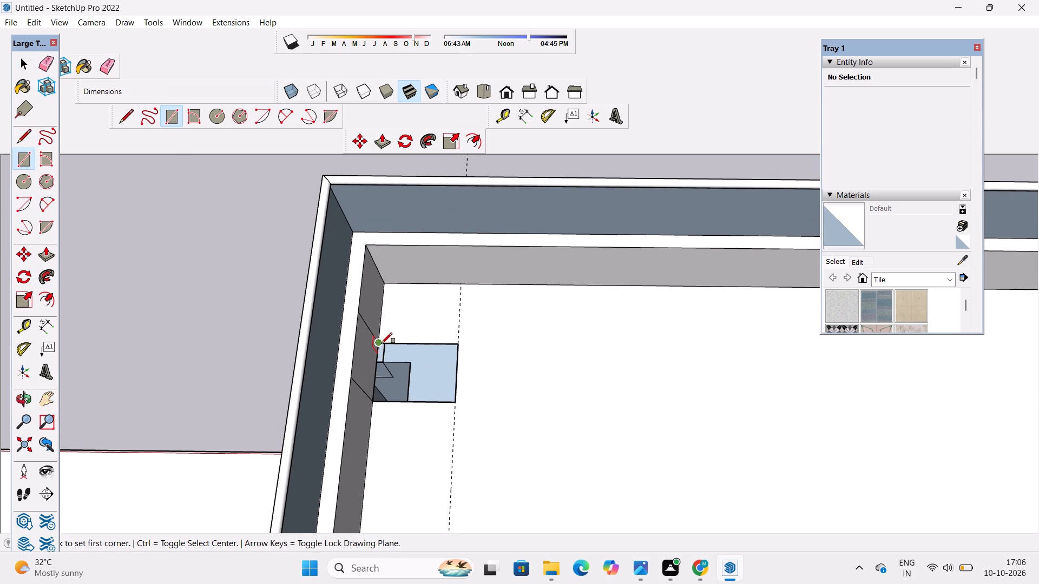
click(455, 404)
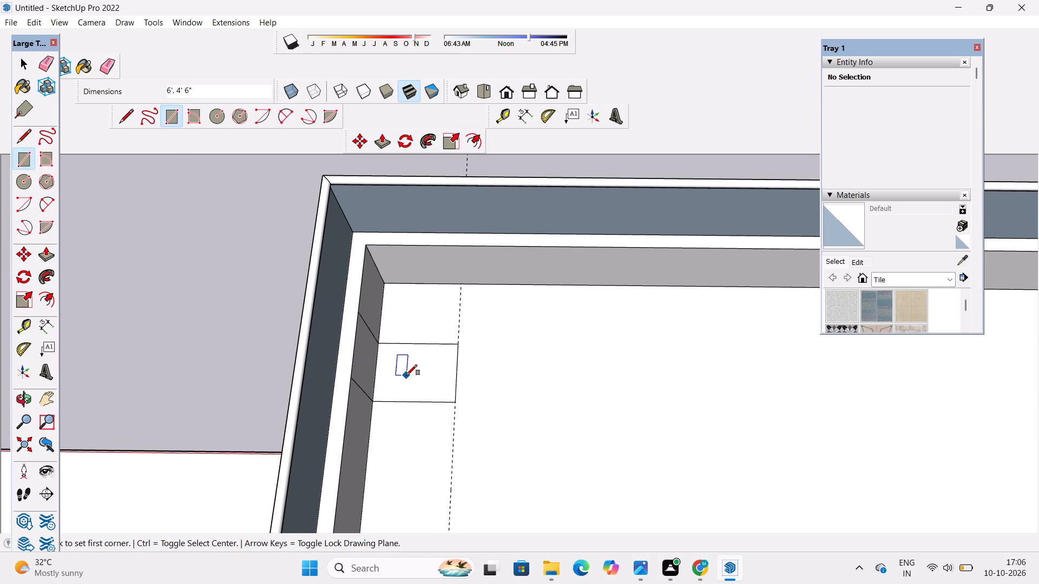
Erase the closing rectangle's edges, its leftover lines on the side parapet and the dashed guide across the terrace.
scroll(406, 375, down, 4)
key(e)
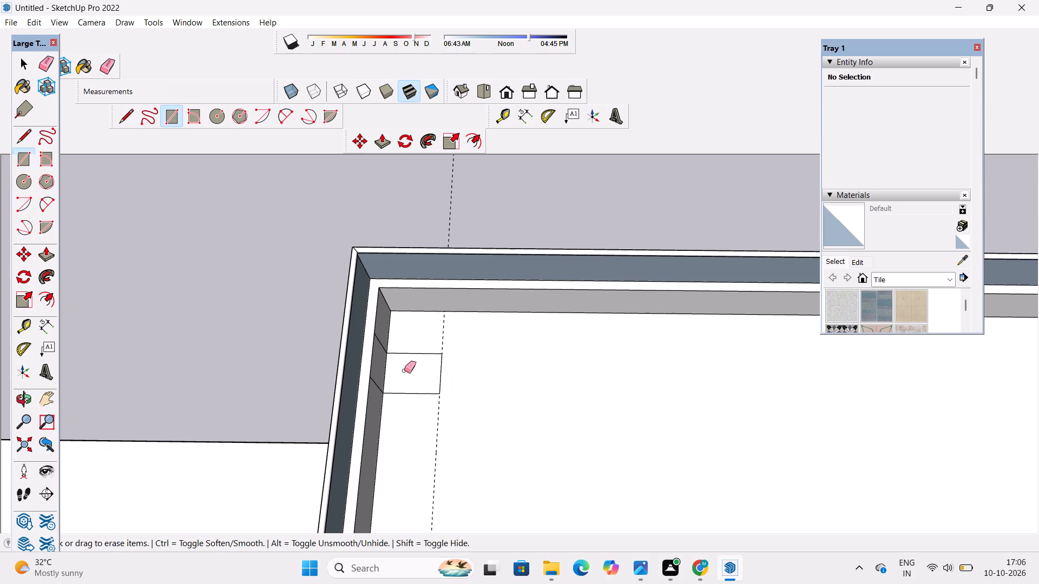
drag(416, 346, 417, 401)
scroll(385, 347, up, 4)
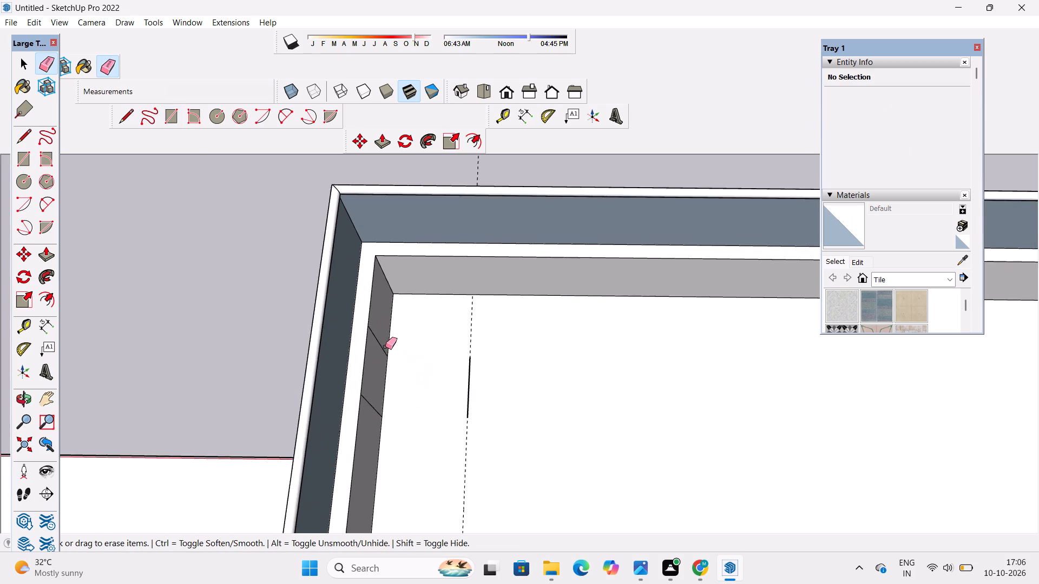
scroll(385, 347, up, 4)
drag(382, 329, 360, 434)
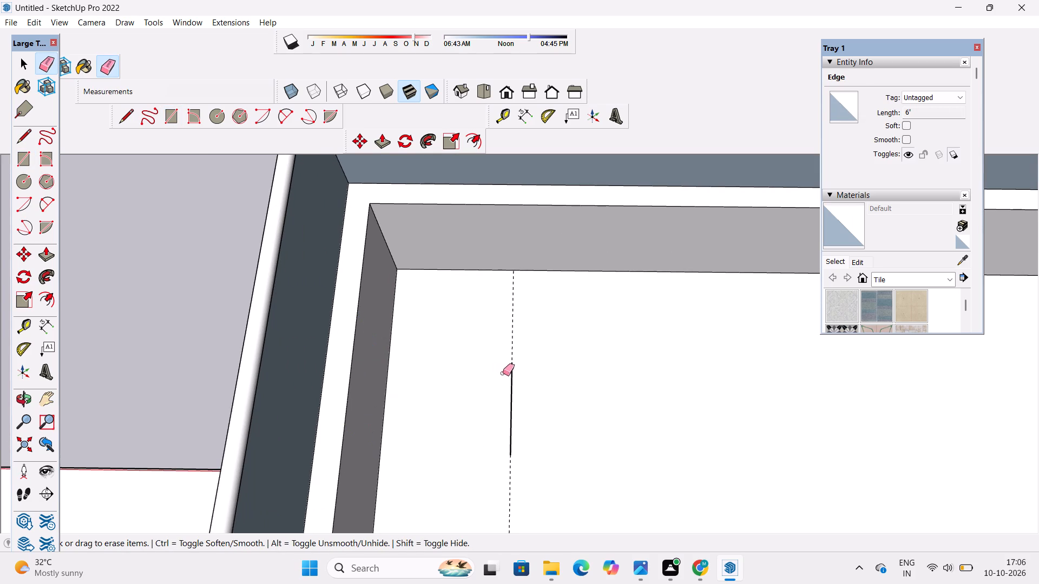
click(509, 381)
click(513, 377)
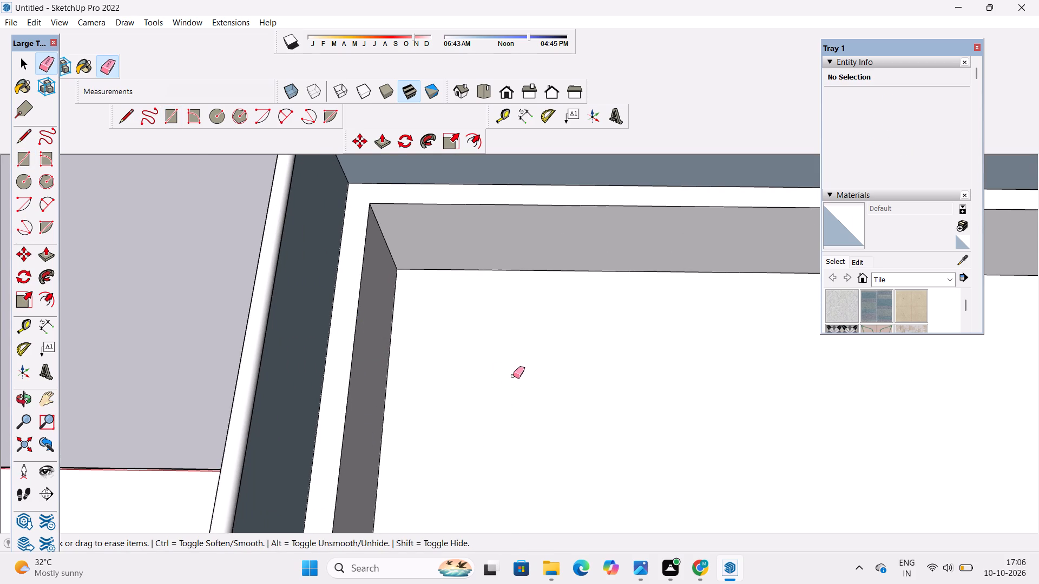
Undo the last erase to bring back the dashed guide, and delete only the leftover edge lying along it on the terrace floor.
key(ctrl+z)
key(space)
scroll(513, 375, up, 9)
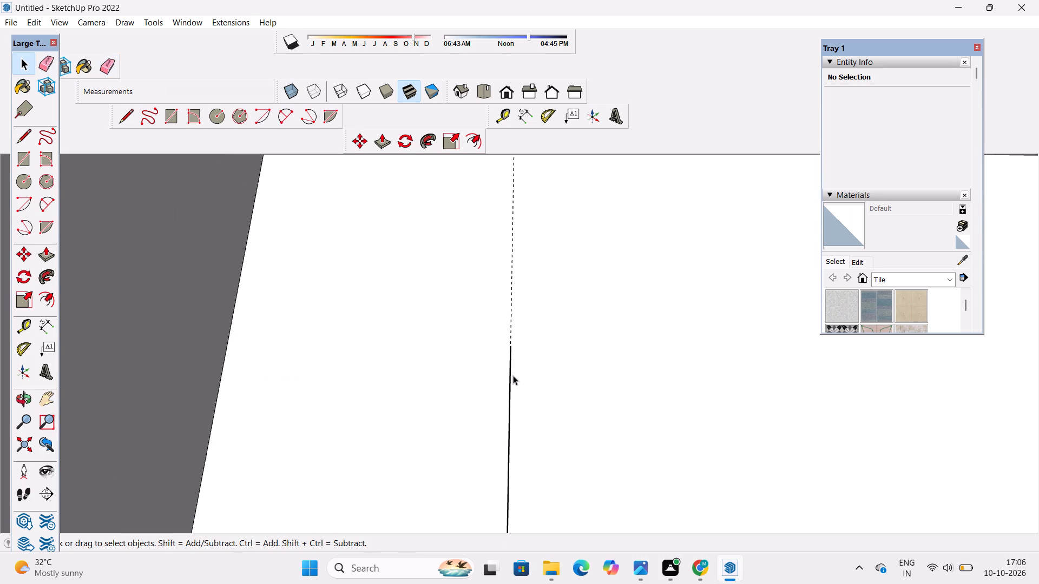
click(509, 347)
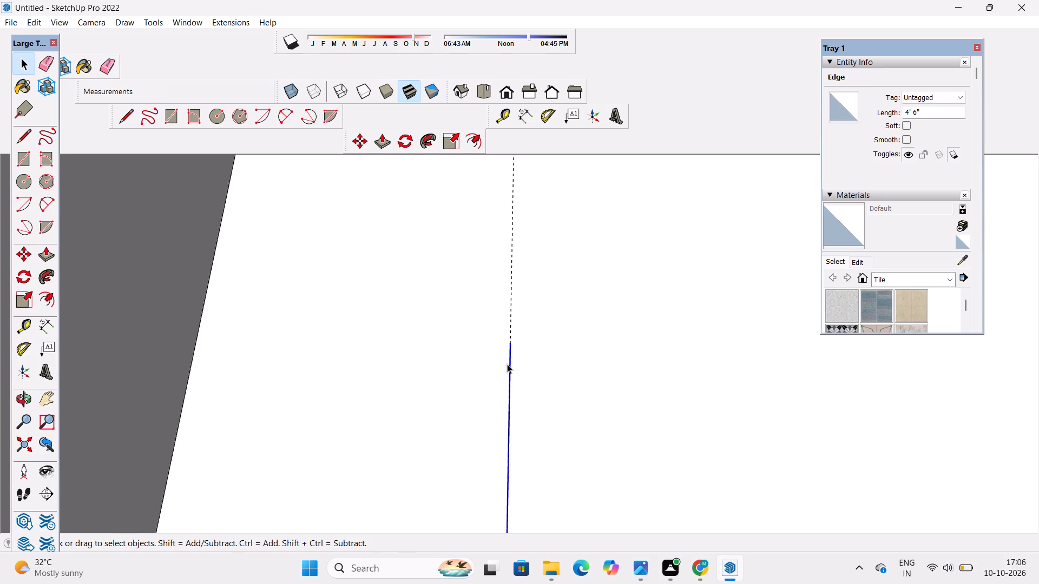
key(Delete)
Examine the cleaned terrace corner and the remaining pillar against the dashed guide, from above and from the outer corner.
key(o)
scroll(509, 355, down, 8)
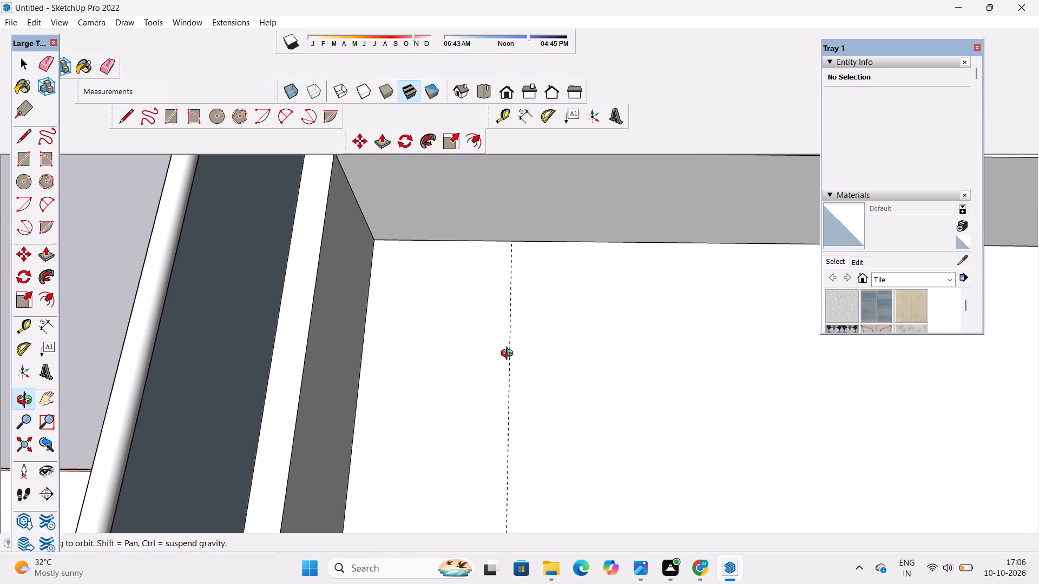
scroll(509, 350, down, 7)
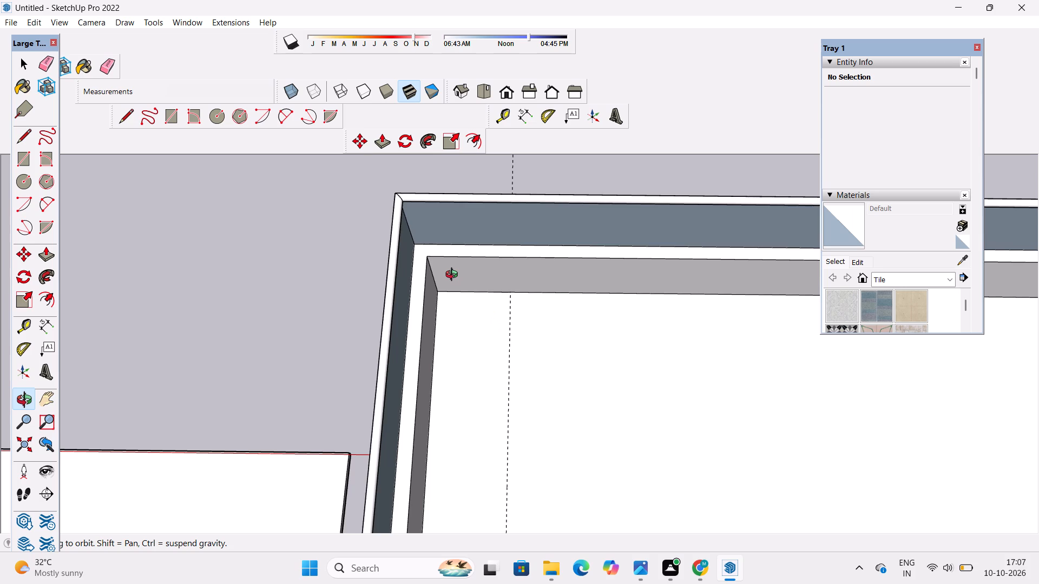
scroll(454, 276, down, 10)
shift+drag(489, 295, 457, 295)
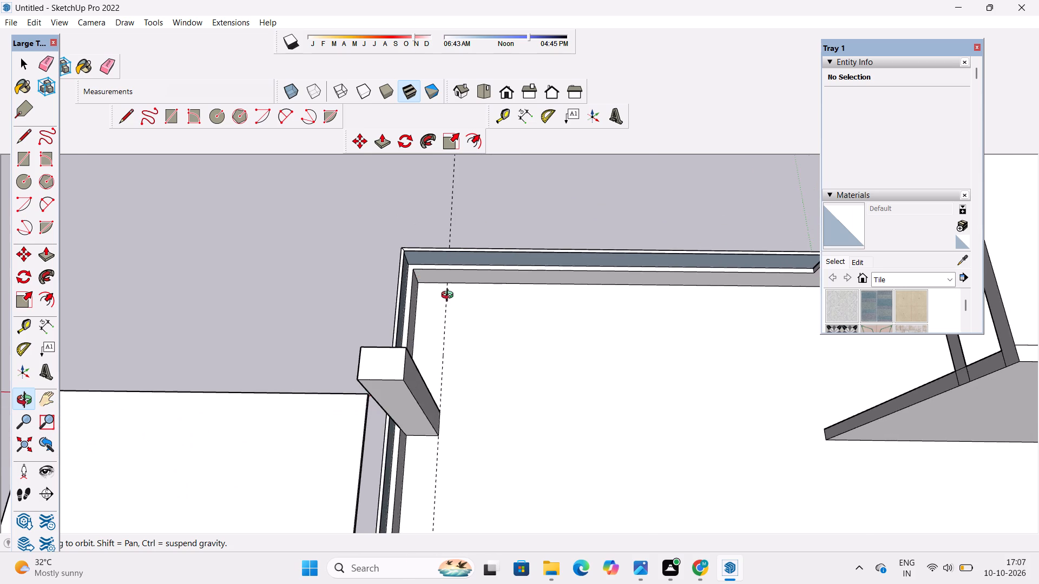
drag(456, 296, 635, 247)
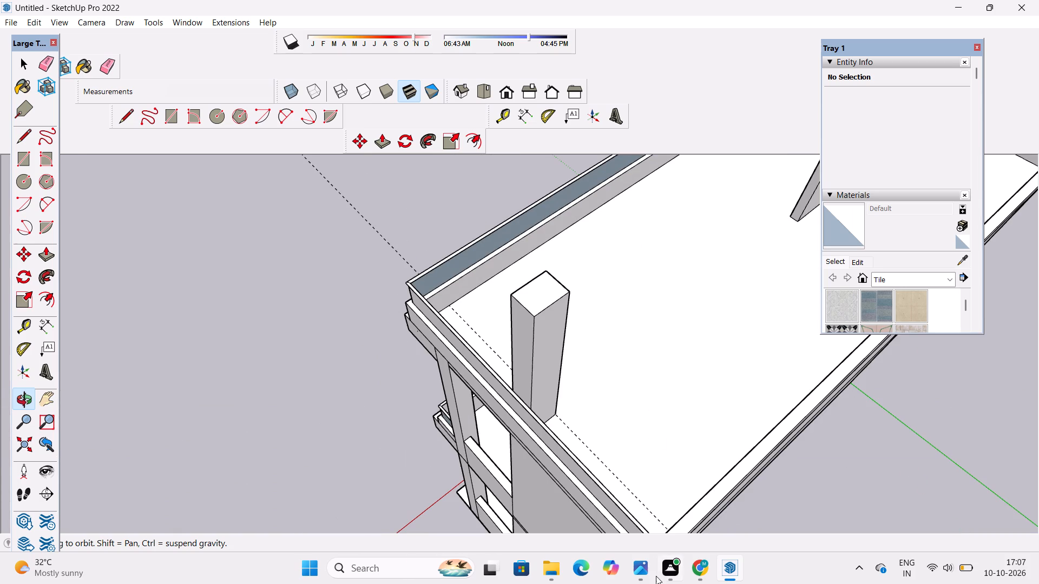
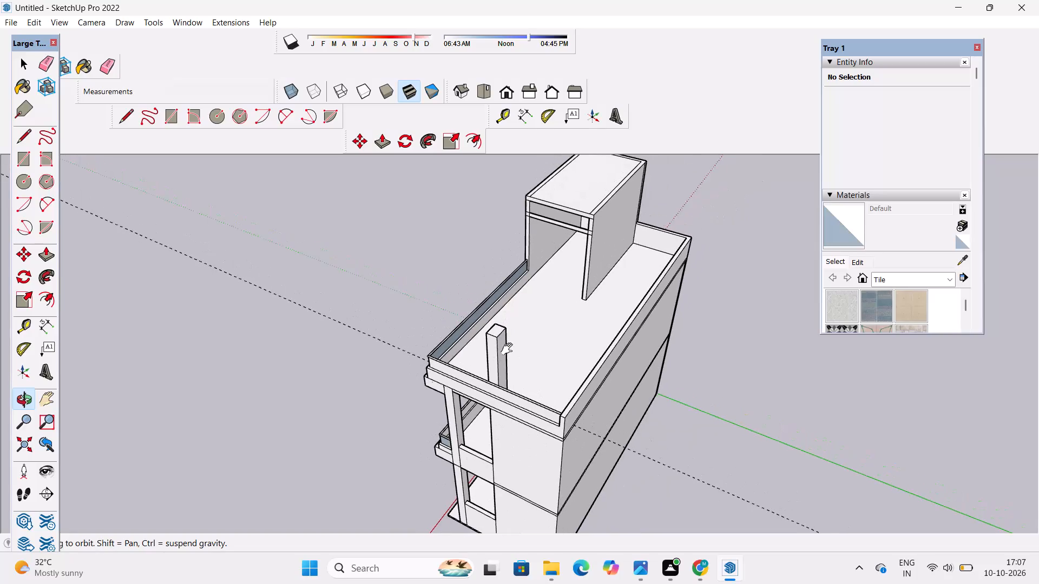
Examine the terrace from several sides, comparing the remaining pillar with the dashed guide and the tower's open end.
shift+drag(422, 362, 780, 277)
scroll(282, 363, down, 3)
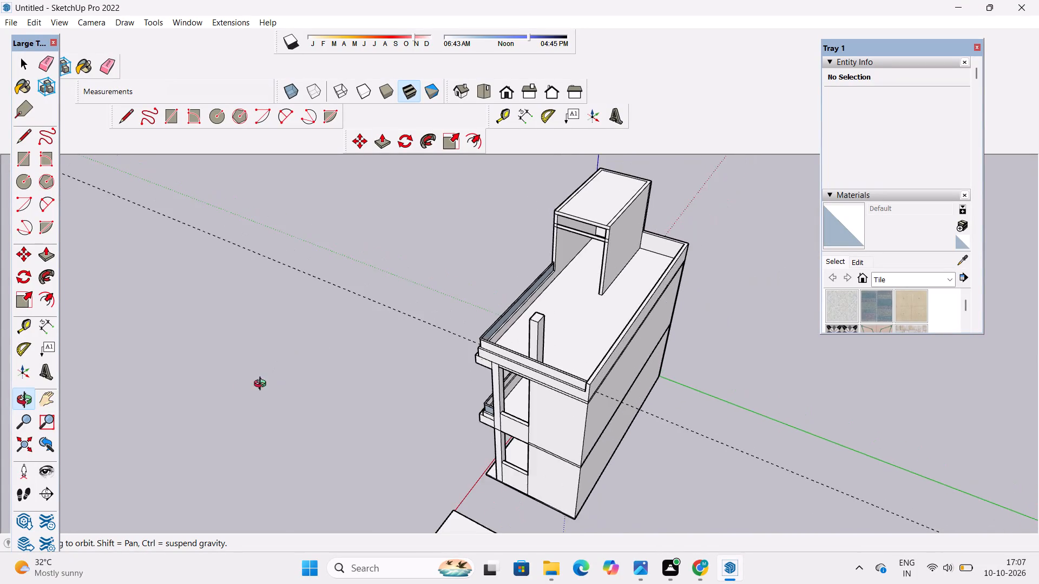
drag(242, 394, 818, 310)
scroll(628, 307, up, 3)
drag(615, 320, 508, 339)
scroll(504, 332, up, 3)
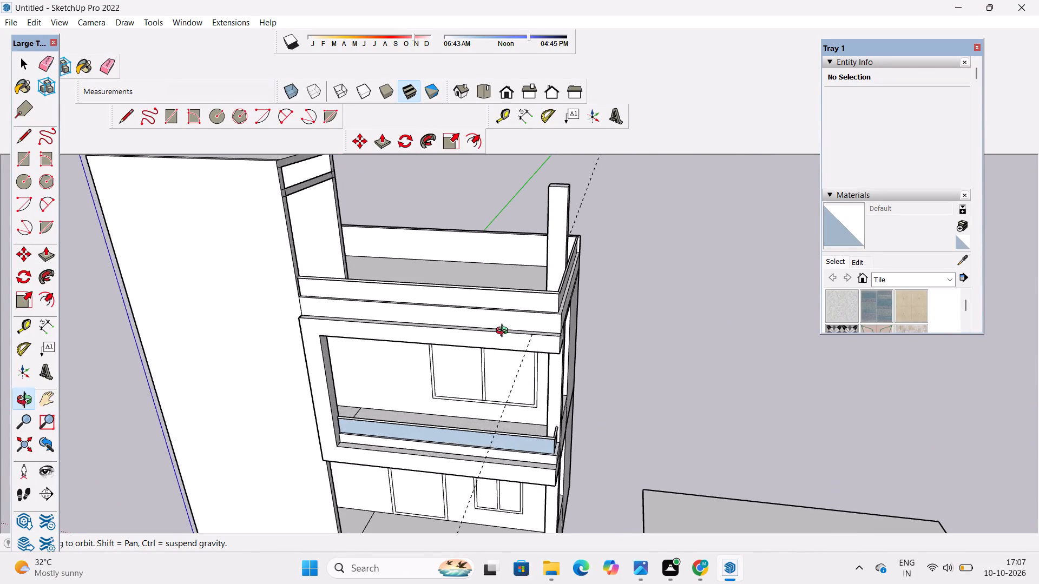
shift+drag(509, 323, 438, 450)
drag(509, 363, 286, 456)
scroll(391, 359, up, 3)
shift+drag(395, 363, 417, 452)
drag(427, 448, 313, 384)
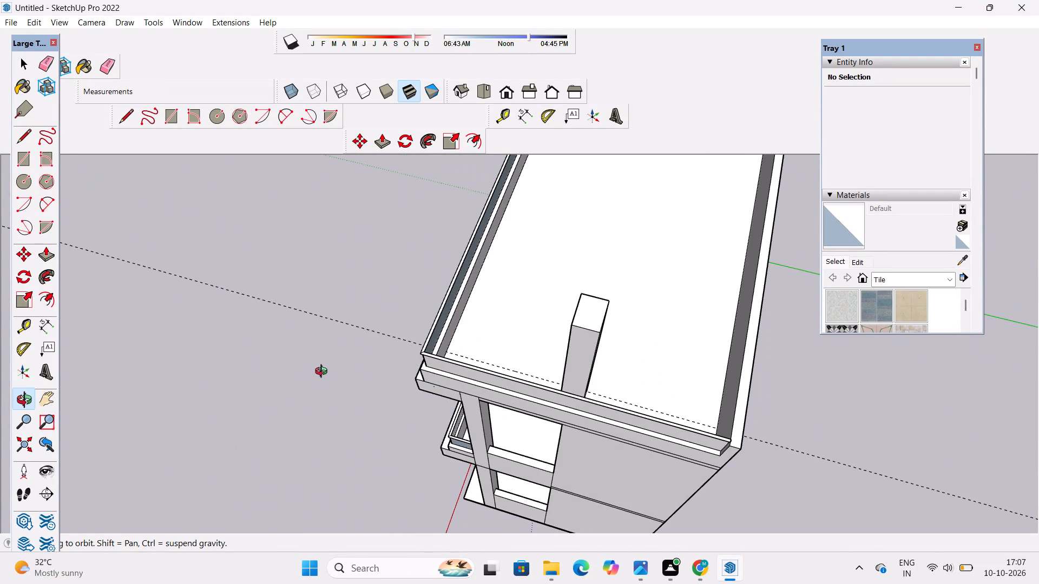
scroll(338, 365, down, 2)
shift+drag(449, 311, 458, 454)
drag(458, 454, 449, 391)
shift+drag(491, 343, 499, 361)
scroll(499, 361, up, 2)
shift+drag(502, 361, 431, 433)
scroll(481, 384, up, 2)
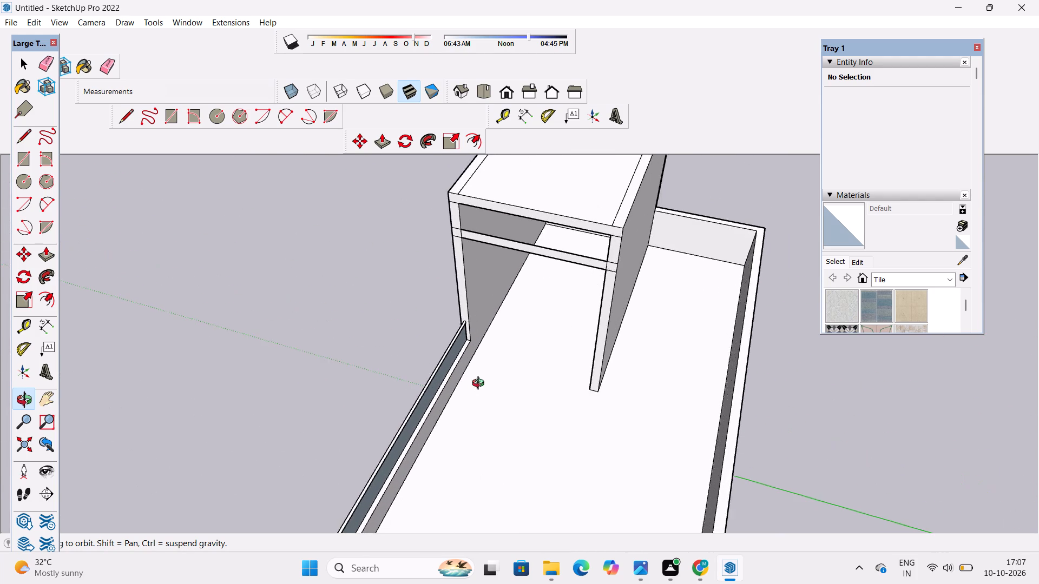
scroll(481, 384, up, 1)
shift+drag(481, 384, 486, 459)
shift+click(486, 459)
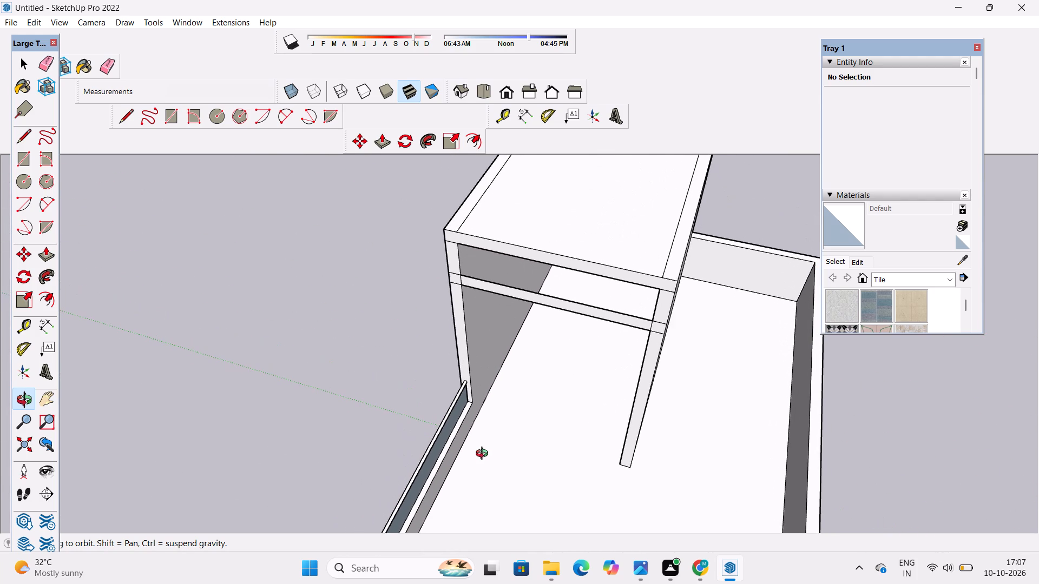
scroll(497, 377, down, 6)
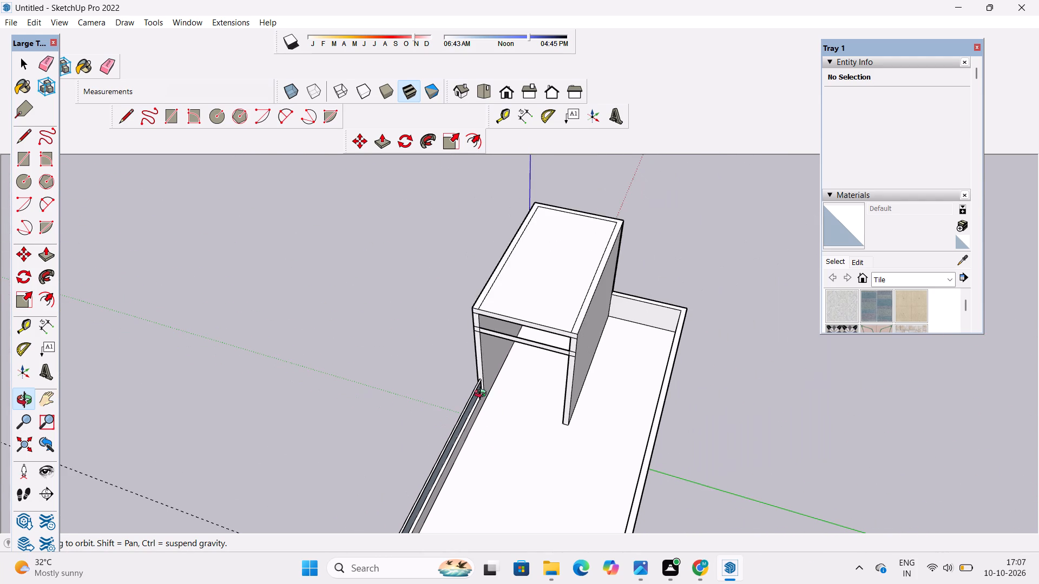
shift+drag(478, 397, 482, 347)
drag(474, 356, 359, 402)
shift+drag(358, 403, 430, 336)
drag(413, 360, 374, 371)
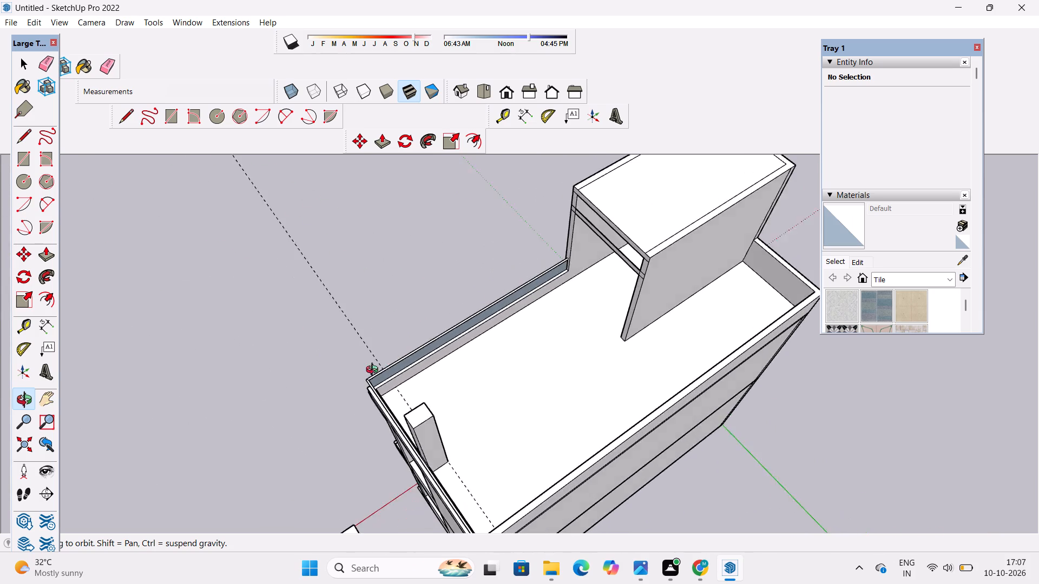
drag(374, 371, 279, 391)
scroll(322, 366, up, 4)
shift+drag(348, 368, 399, 373)
Copy the remaining pillar's top face onto the terrace floor and move it into the inner parapet corner, aligned with the dashed guide.
key(space)
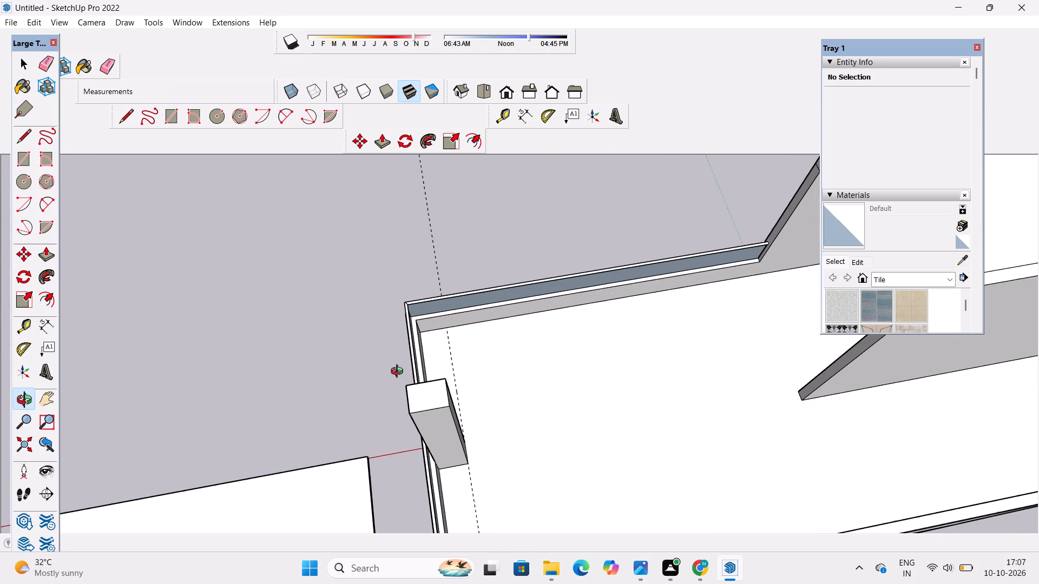
scroll(428, 387, up, 2)
triple_click(430, 397)
click(338, 374)
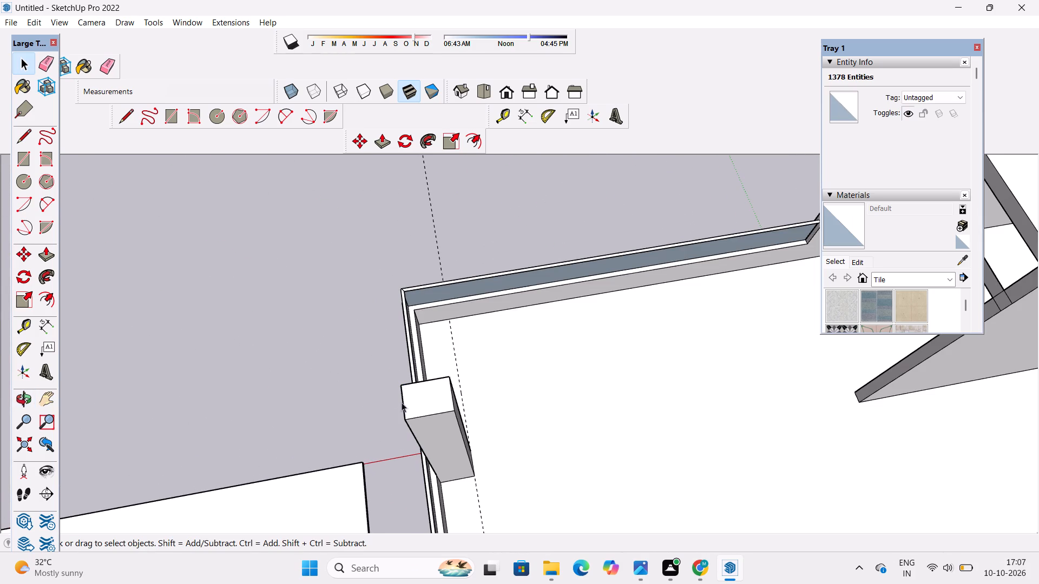
double_click(443, 401)
key(m)
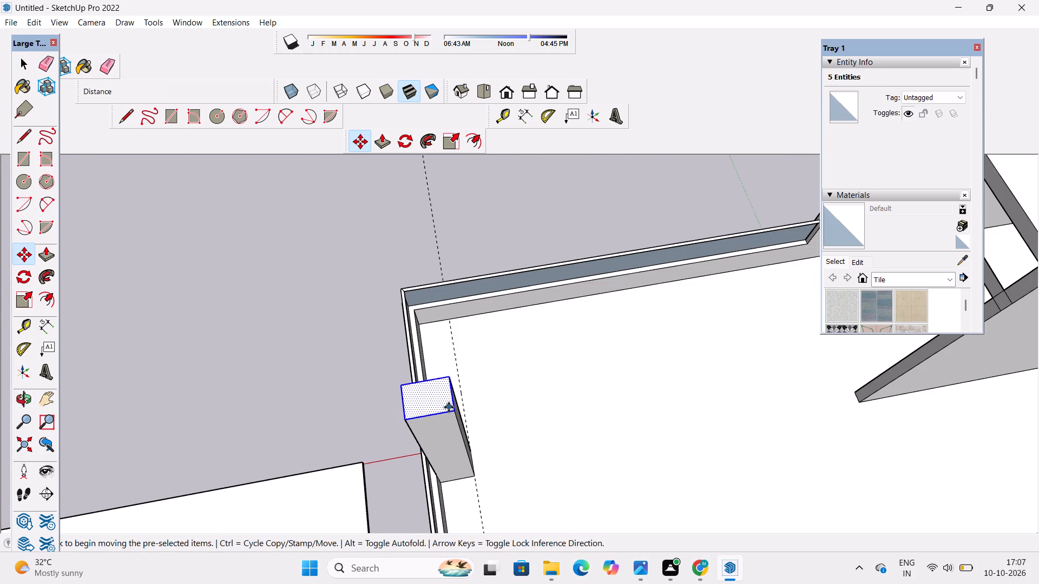
click(451, 407)
scroll(454, 374, up, 4)
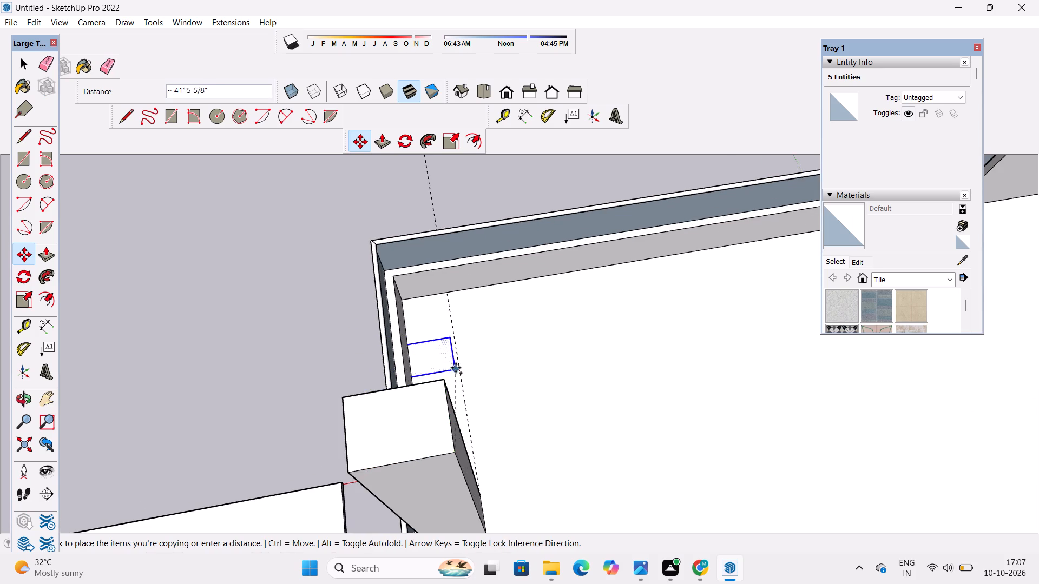
scroll(458, 364, up, 2)
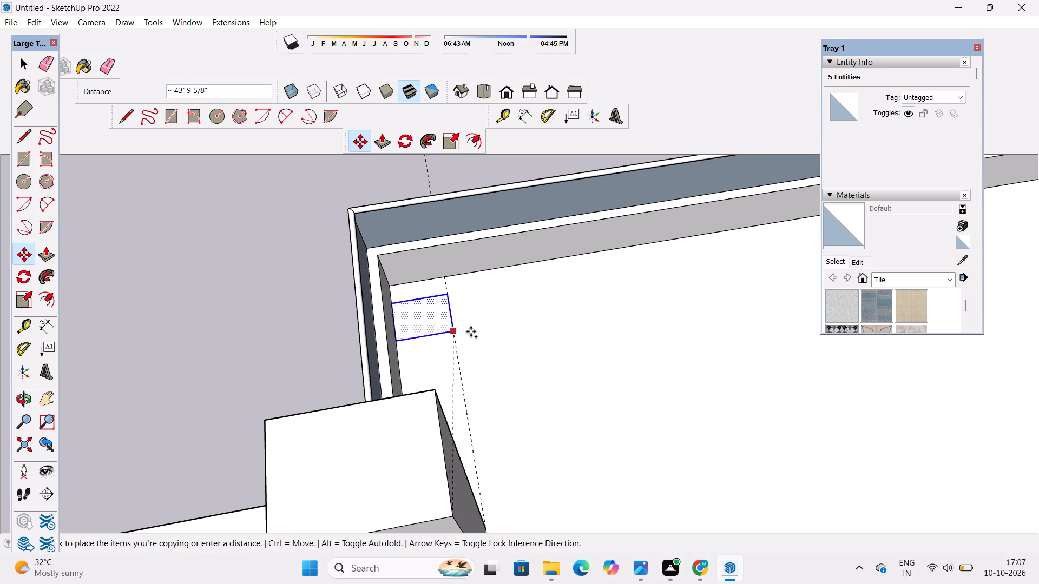
click(555, 344)
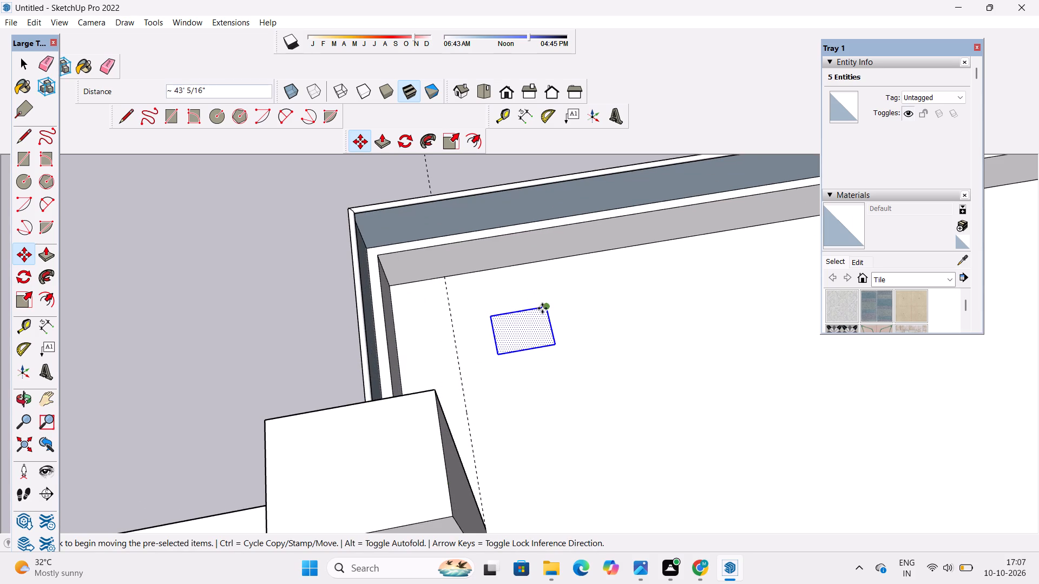
click(542, 308)
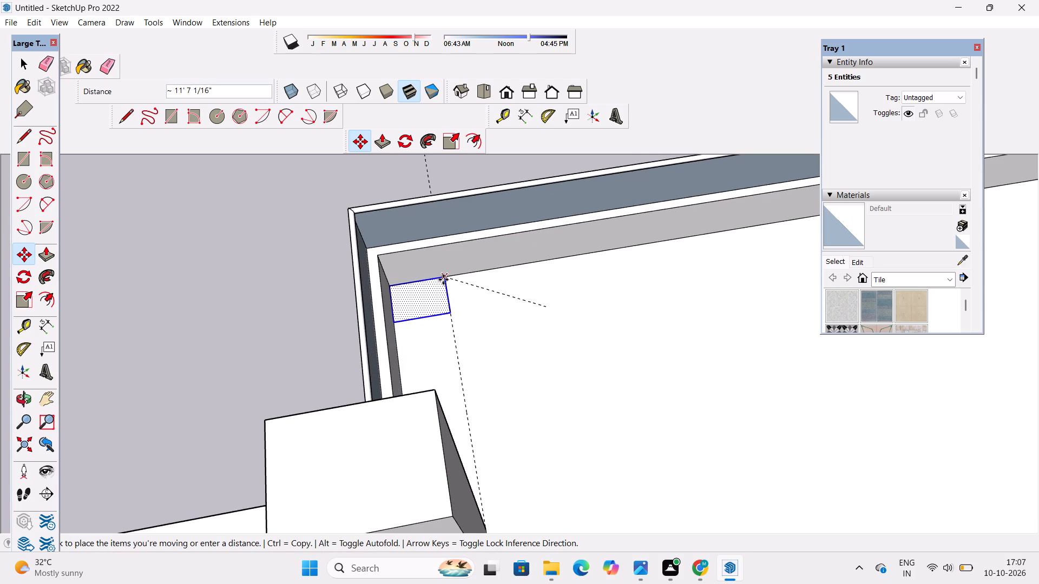
click(443, 280)
key(space)
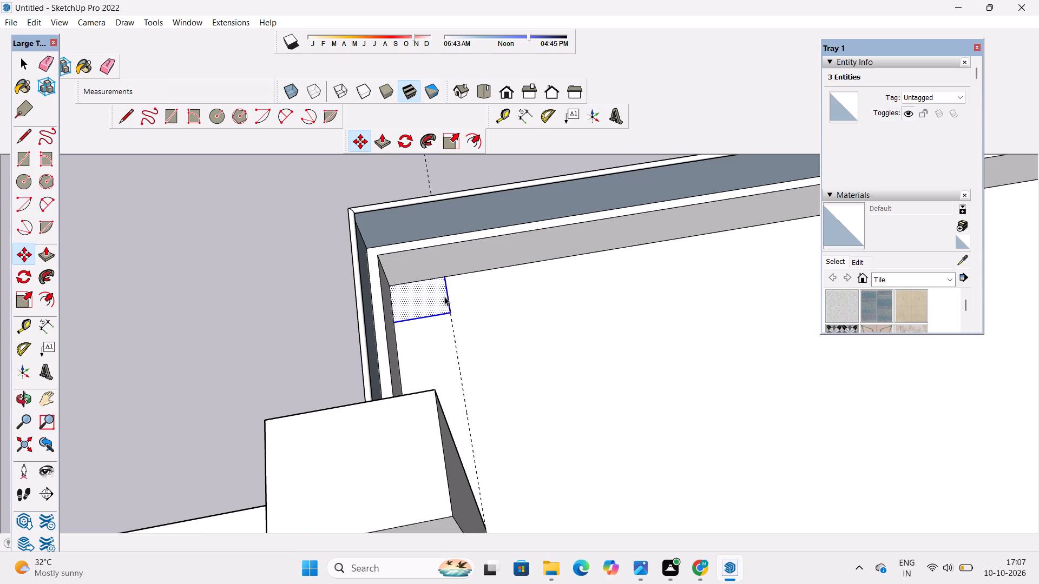
Push/Pull the copied rectangle in the terrace corner up 36' to match the height of the existing pillar.
key(p)
key(space)
click(324, 324)
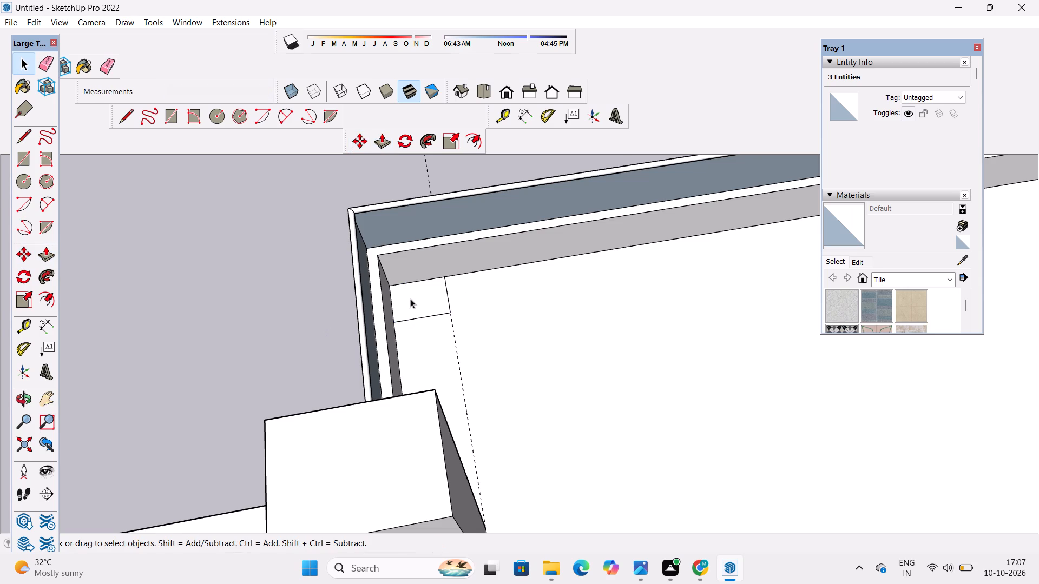
click(410, 298)
key(p)
click(410, 298)
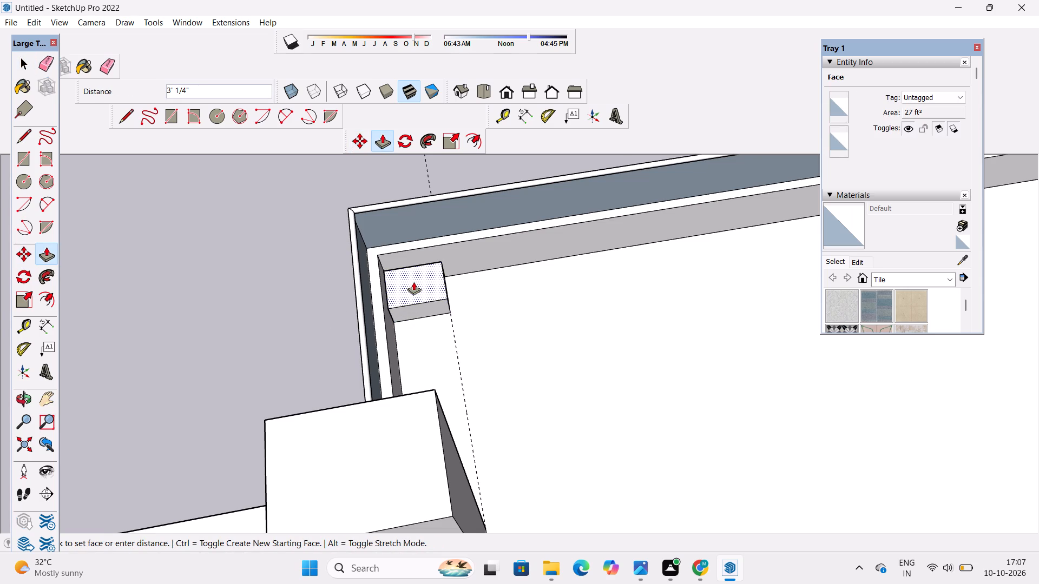
scroll(407, 283, down, 4)
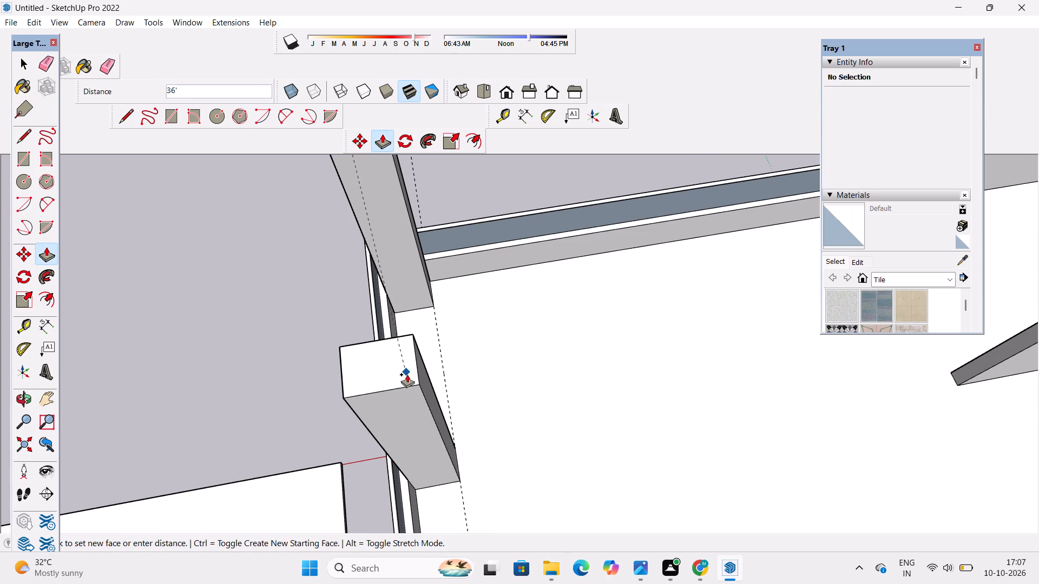
click(408, 382)
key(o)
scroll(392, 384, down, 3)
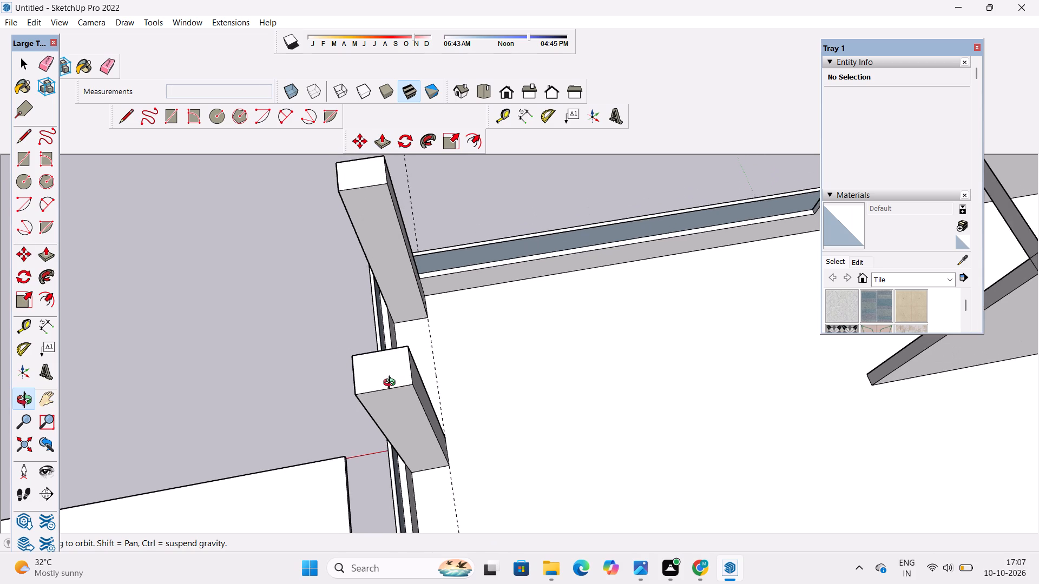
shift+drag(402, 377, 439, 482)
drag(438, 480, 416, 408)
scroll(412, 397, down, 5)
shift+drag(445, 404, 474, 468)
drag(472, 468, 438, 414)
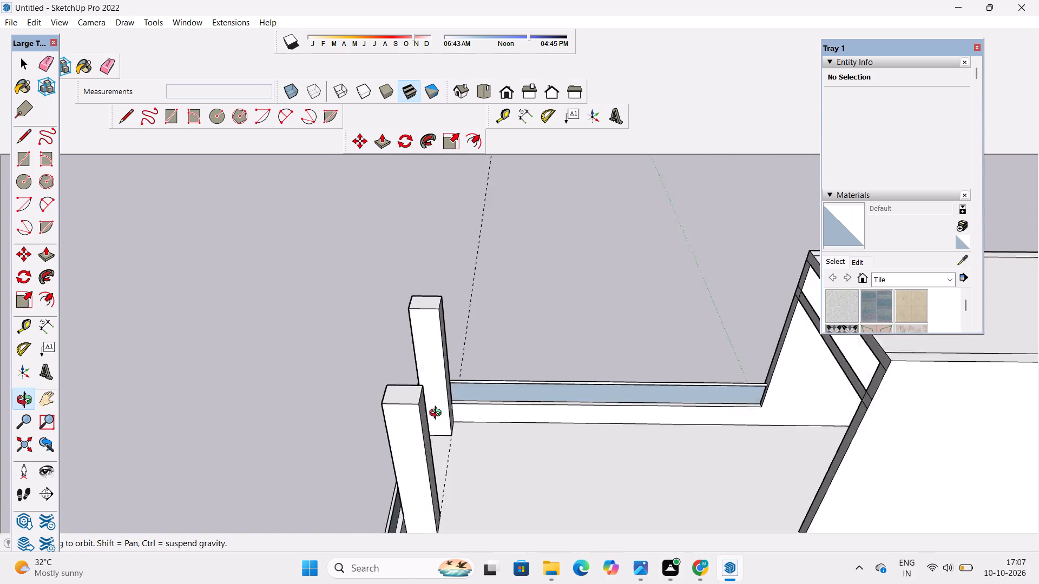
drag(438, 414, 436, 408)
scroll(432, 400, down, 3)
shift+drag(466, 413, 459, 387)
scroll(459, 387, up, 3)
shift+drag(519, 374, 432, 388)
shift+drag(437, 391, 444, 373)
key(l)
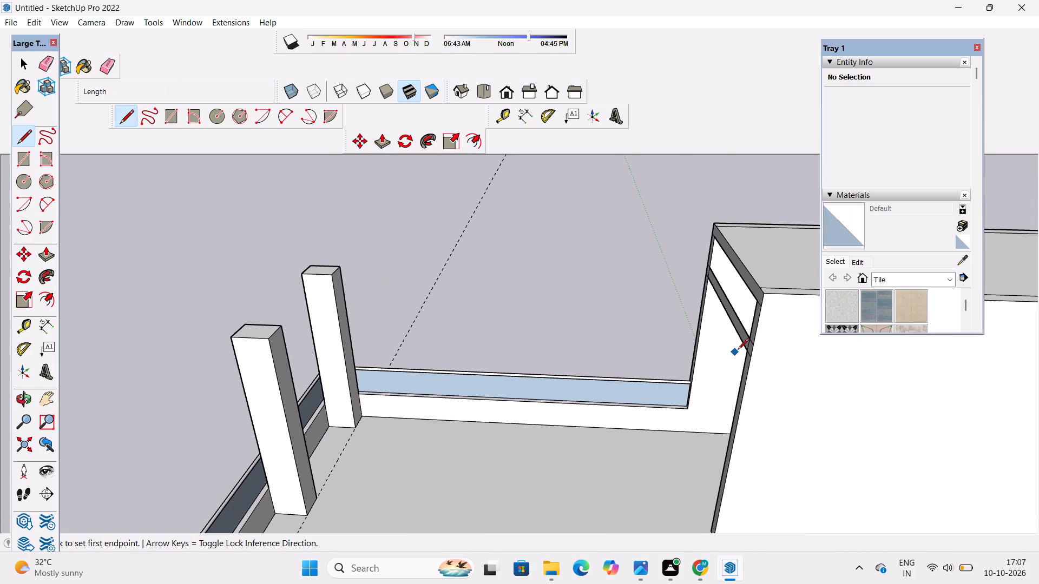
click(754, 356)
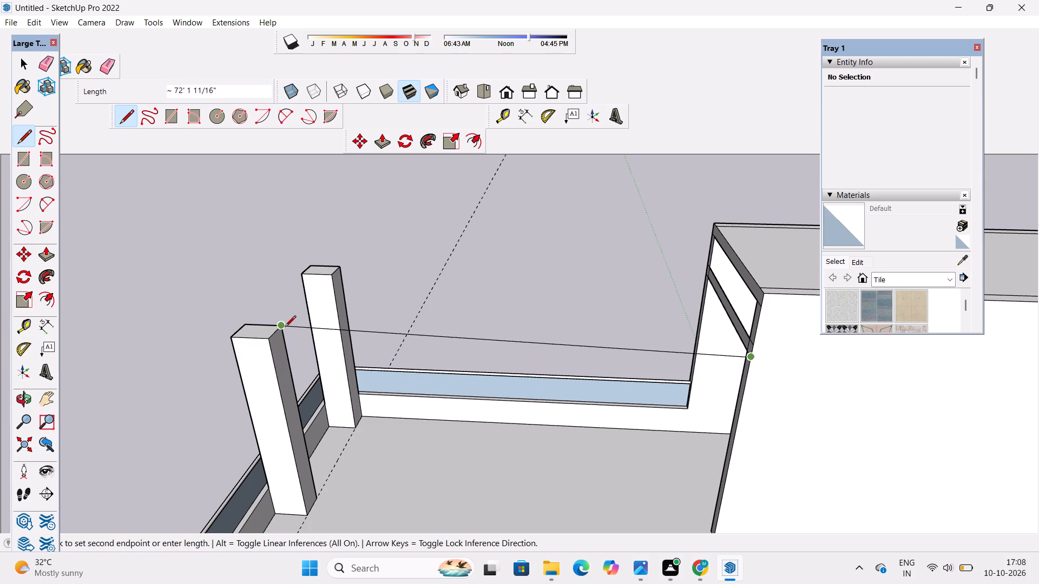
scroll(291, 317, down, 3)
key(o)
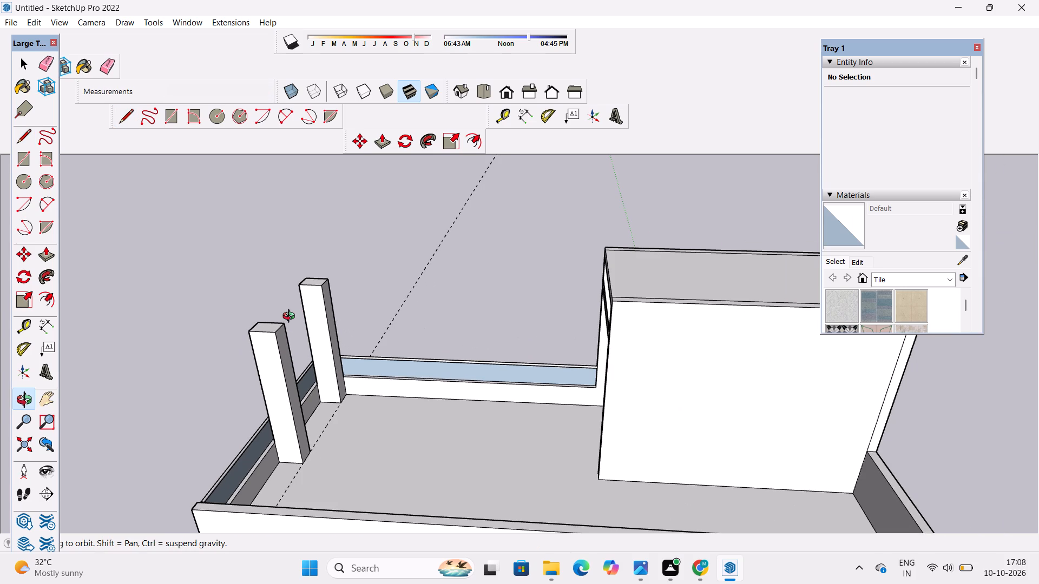
Draw a 78' line from the lower end of the tower's crossbar to the far corner of the original pillar's top.
scroll(288, 310, down, 3)
drag(291, 336, 351, 368)
scroll(374, 369, up, 5)
shift+drag(374, 374, 382, 344)
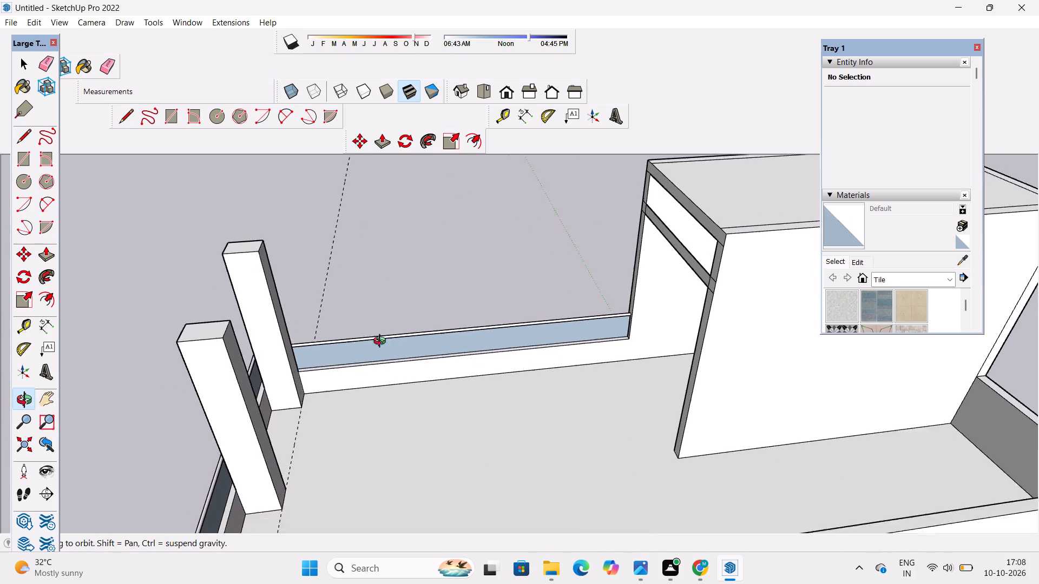
scroll(382, 342, down, 5)
drag(332, 408, 345, 355)
shift+drag(370, 354, 361, 371)
scroll(435, 347, up, 3)
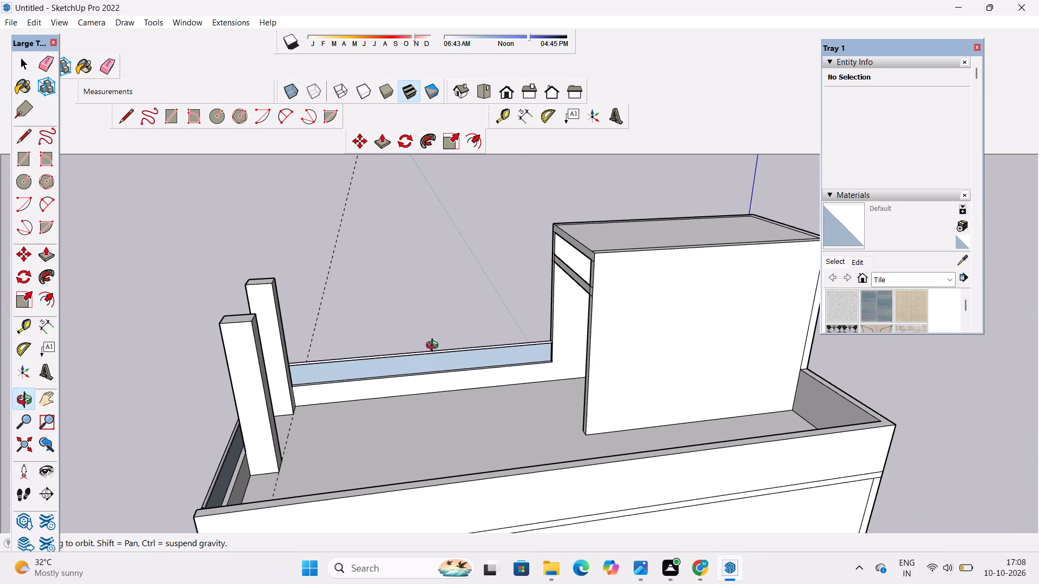
scroll(435, 347, down, 4)
drag(367, 401, 387, 328)
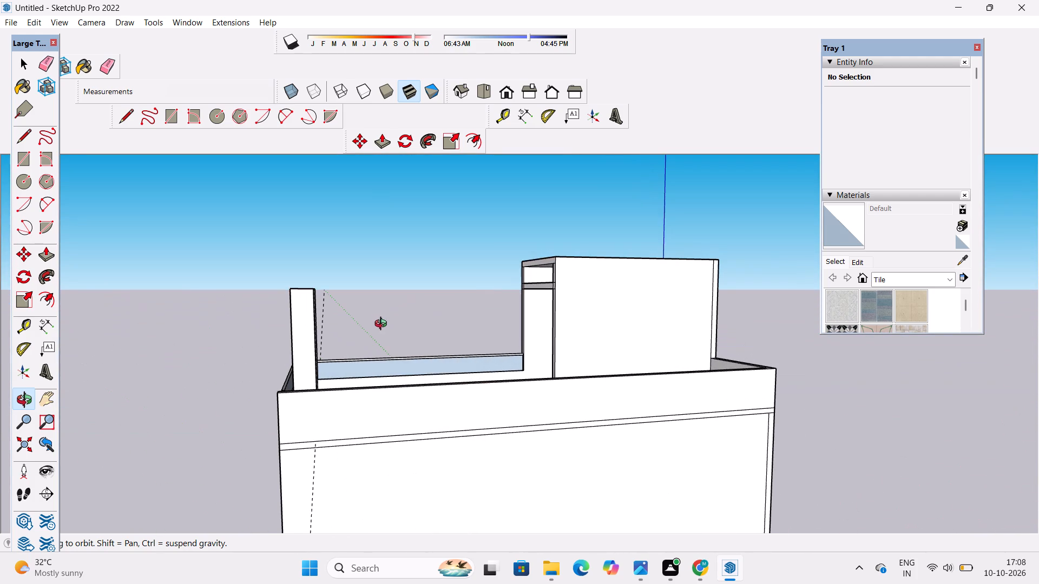
drag(506, 287, 553, 302)
key(l)
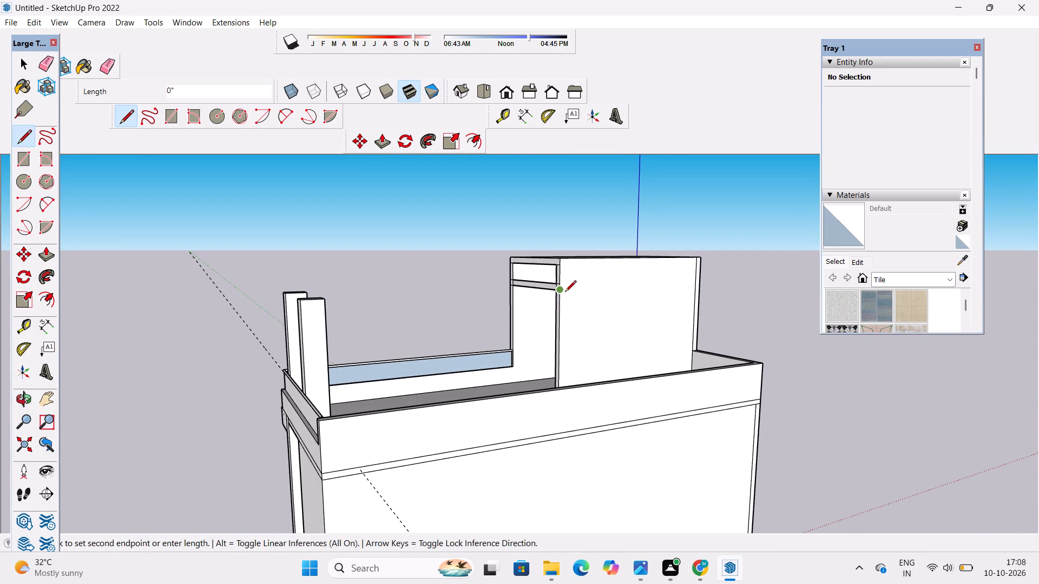
scroll(565, 293, up, 4)
click(567, 294)
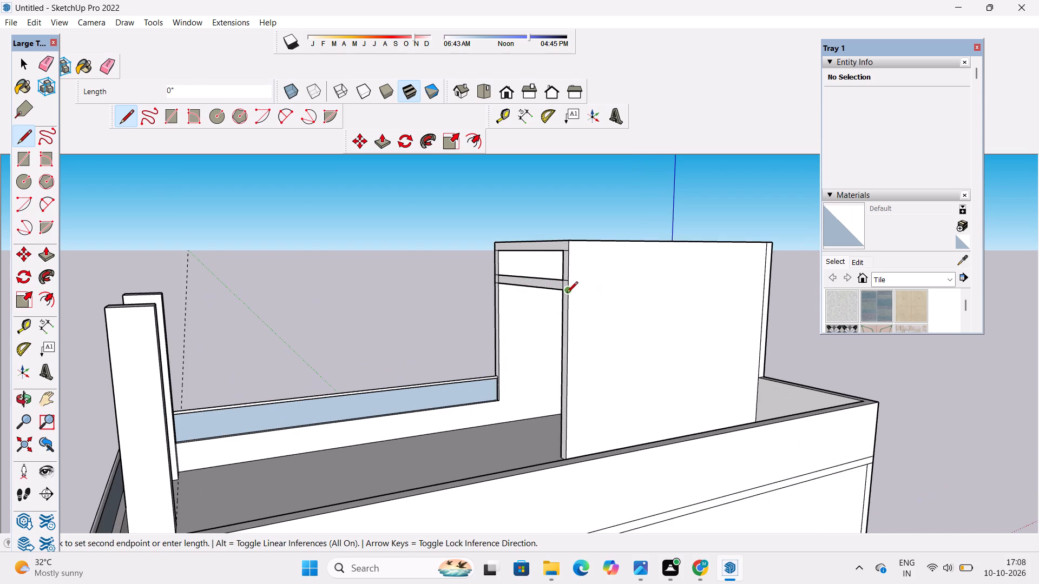
scroll(567, 294, down, 3)
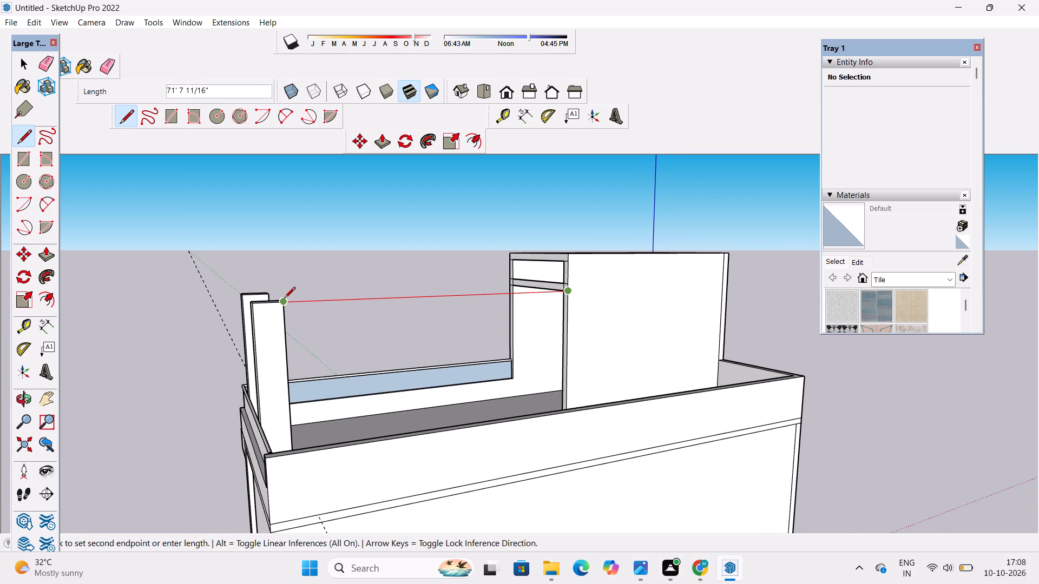
click(255, 305)
key(space)
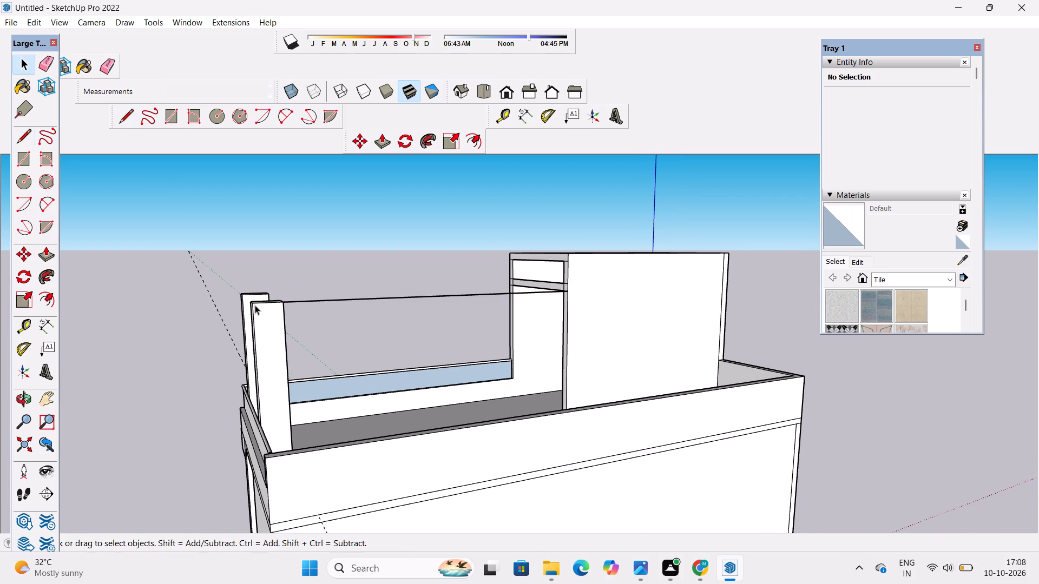
Copy both segments of the 78' line between the tower and pillar 145' 8" along the red axis, clear of the house.
text(o)
scroll(364, 276, down, 2)
drag(398, 310, 404, 295)
shift+drag(401, 303, 433, 428)
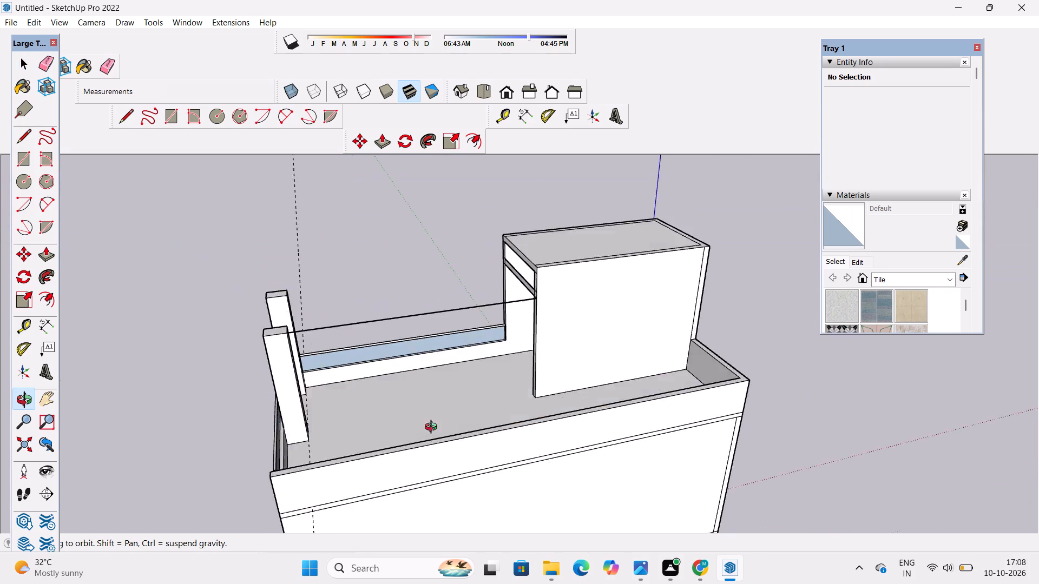
shift+drag(433, 428, 870, 409)
drag(697, 378, 597, 348)
drag(568, 352, 689, 364)
scroll(641, 333, up, 2)
shift+drag(640, 326, 640, 374)
drag(634, 375, 634, 357)
shift+drag(634, 354, 634, 366)
drag(630, 363, 635, 353)
key(space)
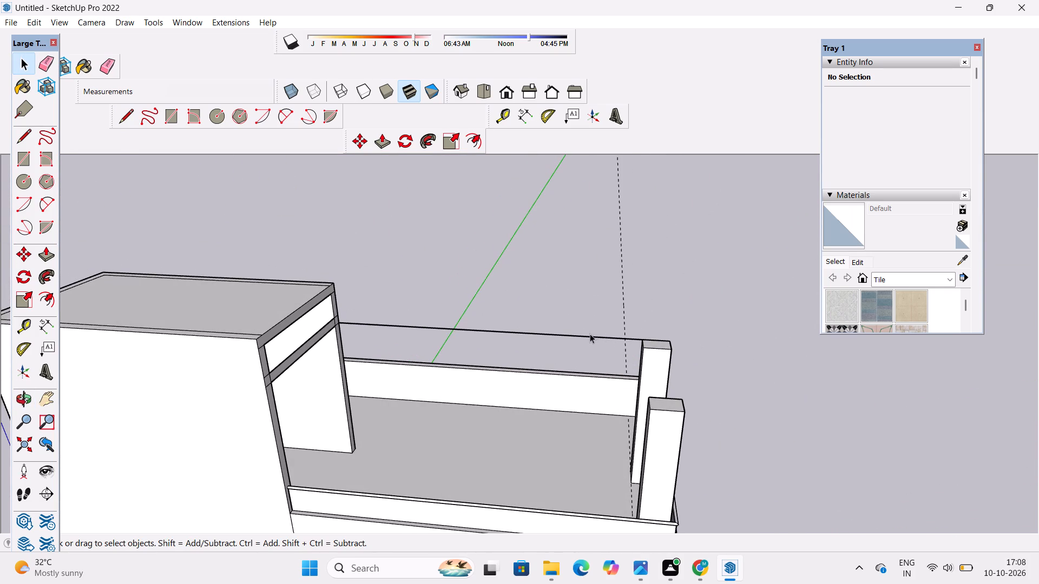
click(584, 336)
scroll(584, 336, up, 2)
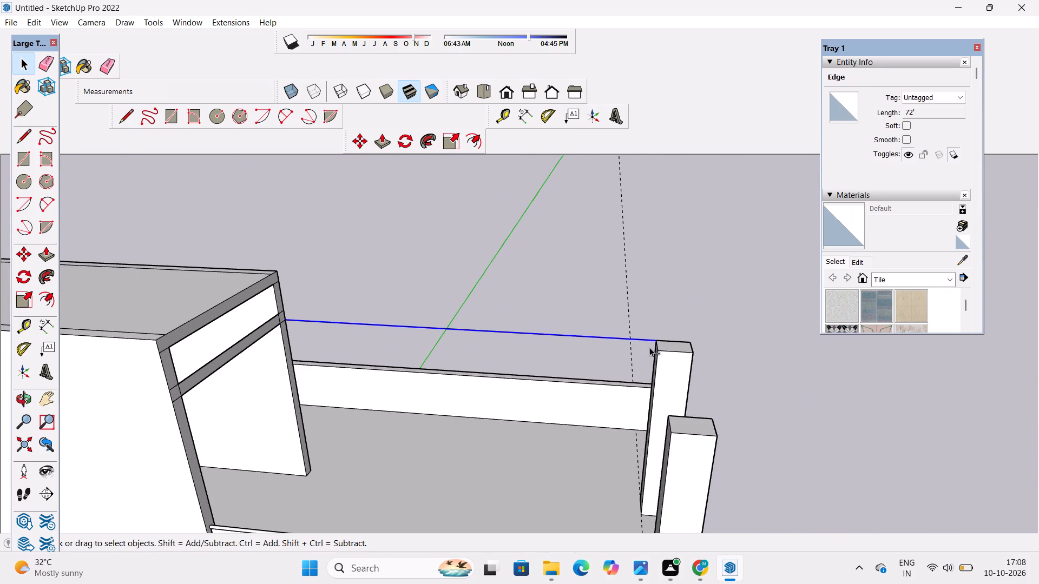
ctrl+scroll(674, 344, up, 3)
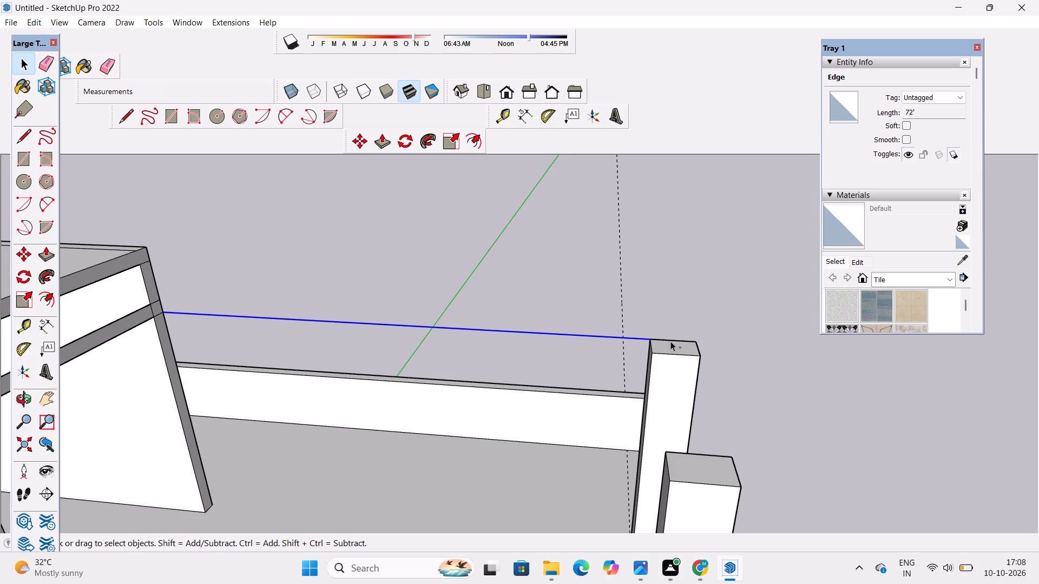
ctrl+click(670, 340)
ctrl+scroll(472, 315, down, 11)
ctrl+scroll(821, 351, up, 4)
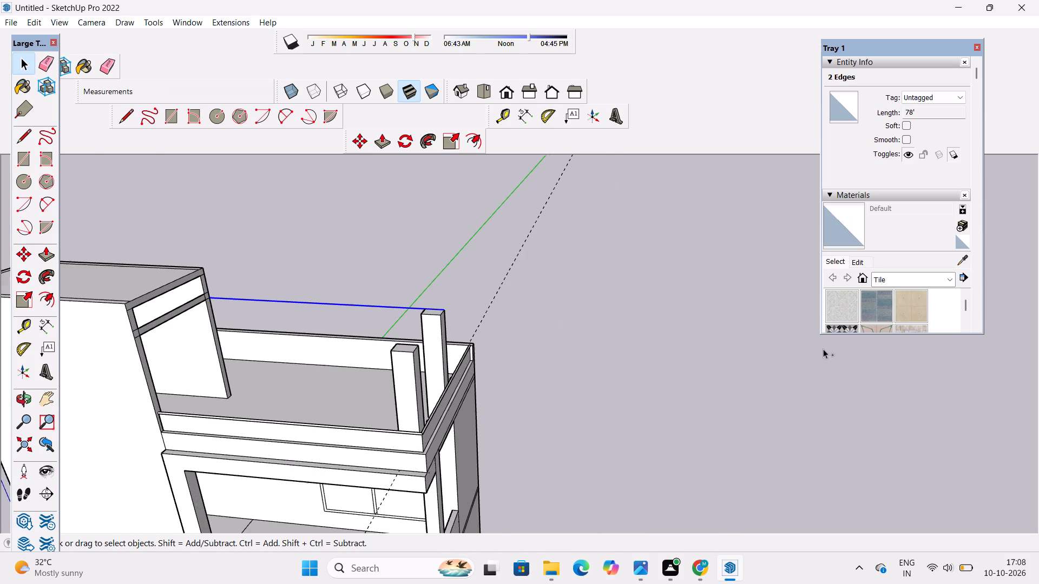
key(m)
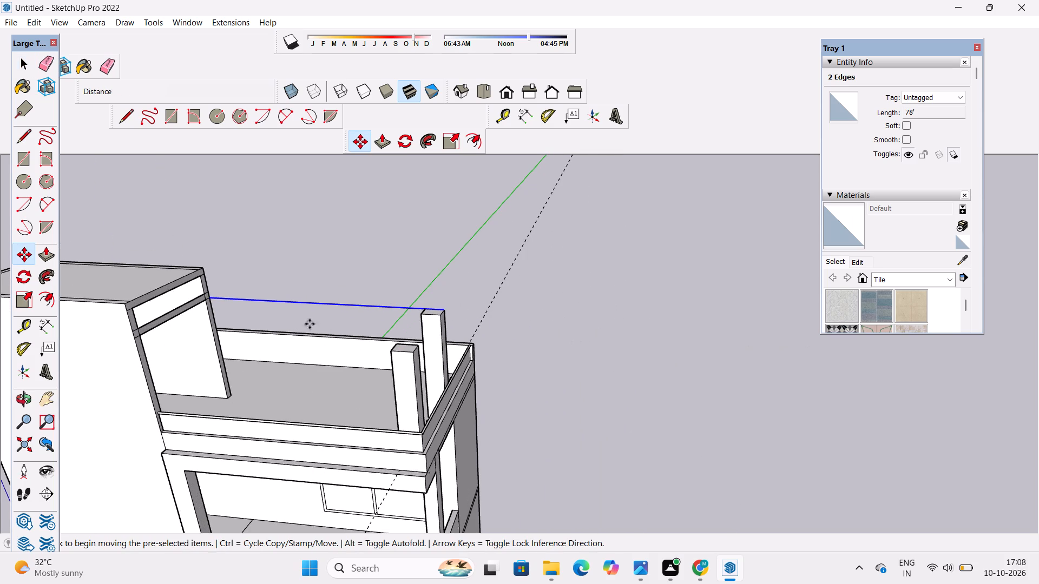
scroll(217, 300, up, 2)
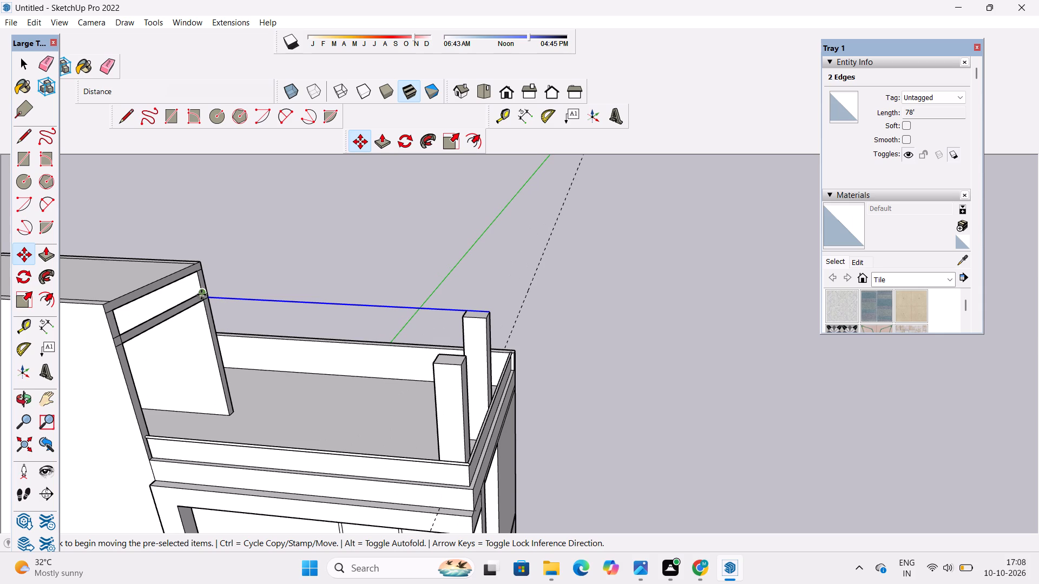
click(212, 297)
scroll(358, 326, down, 4)
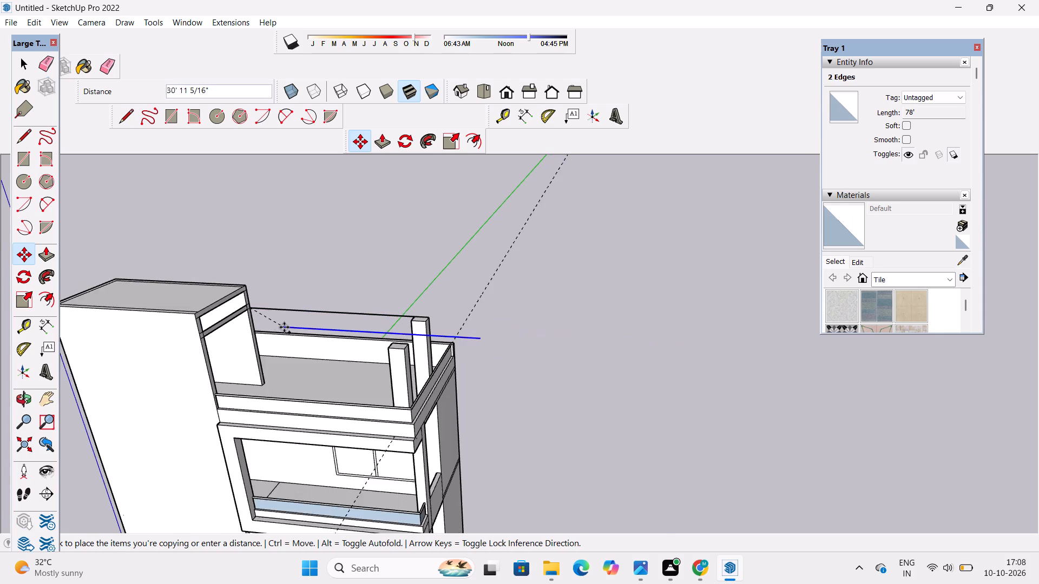
scroll(284, 327, down, 4)
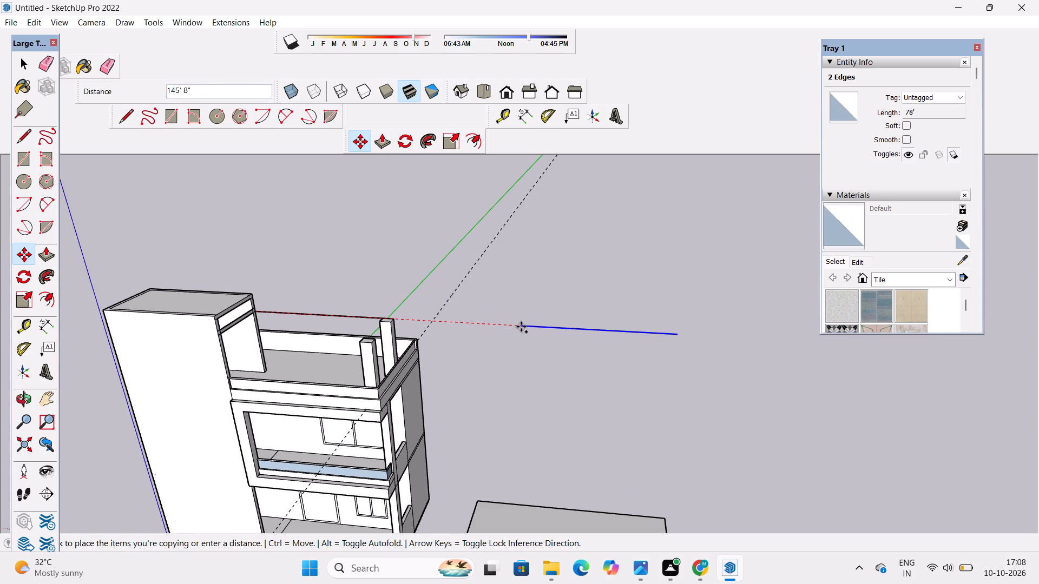
click(521, 327)
key(space)
click(611, 300)
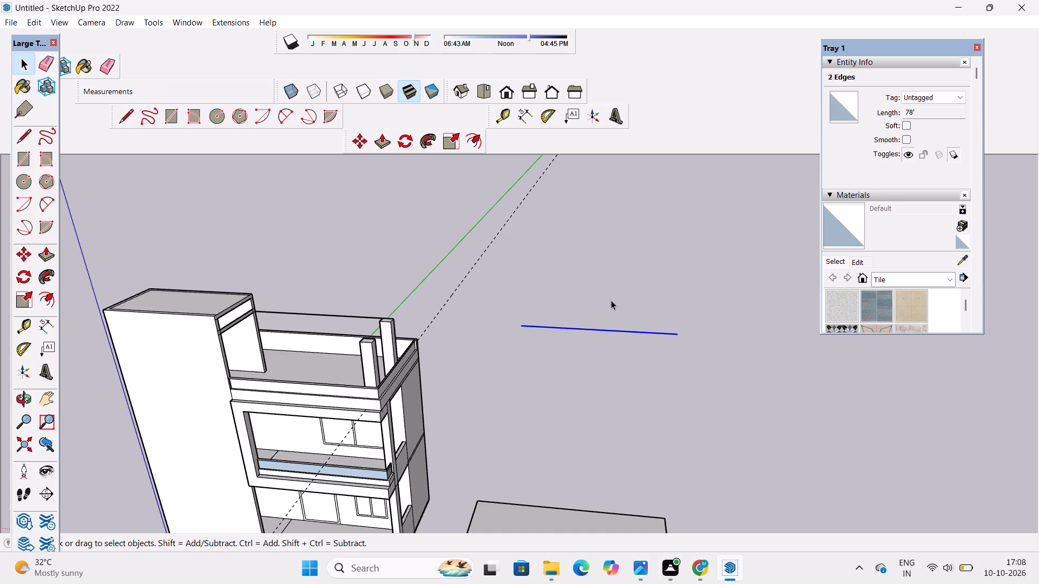
Examine the copied line from several angles and compare its placement with the terrace pillars and the house.
key(o)
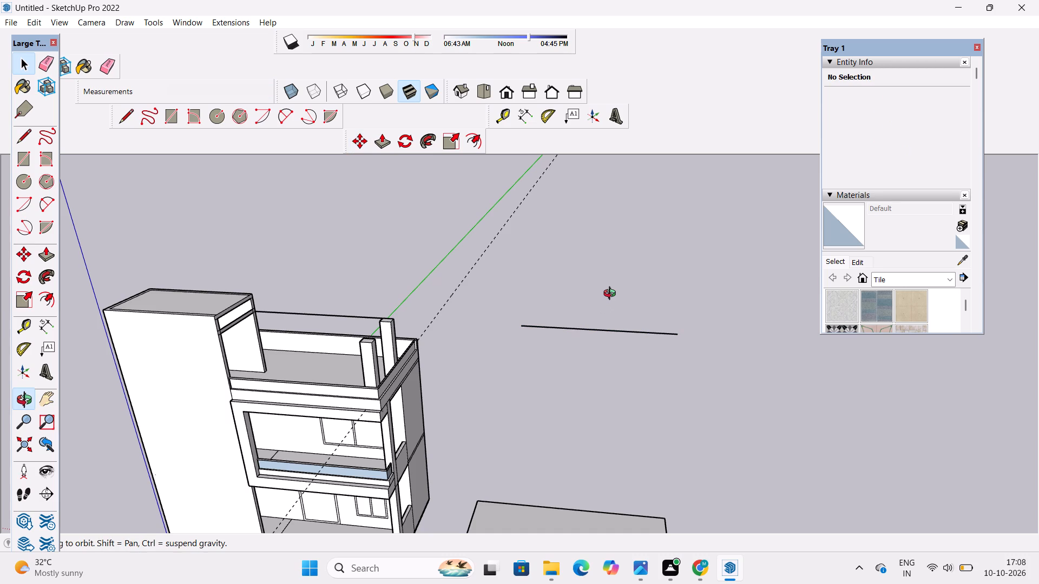
scroll(612, 295, down, 2)
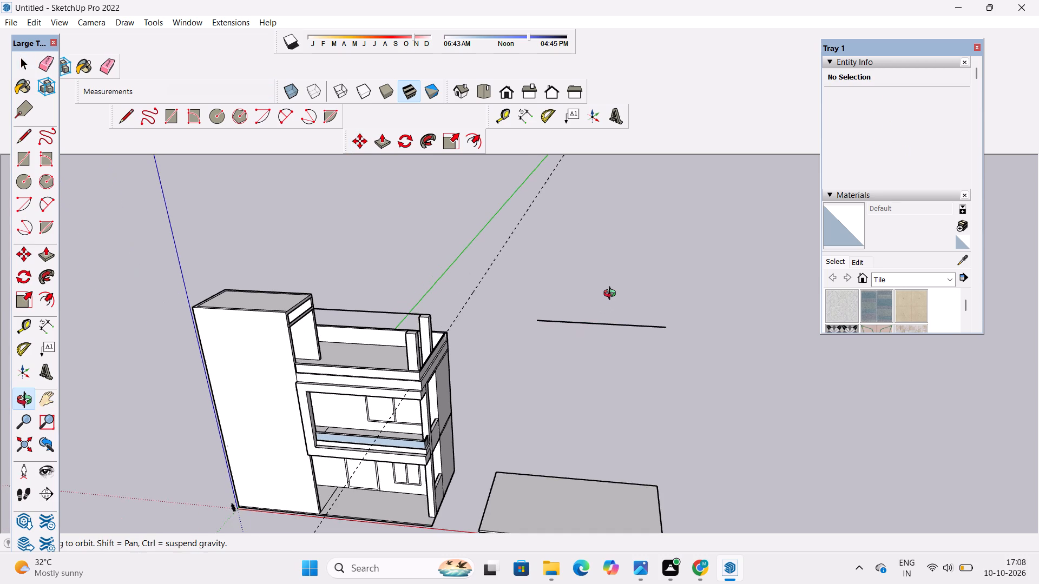
shift+drag(616, 309, 611, 294)
drag(611, 293, 639, 321)
drag(639, 321, 622, 321)
drag(618, 331, 595, 327)
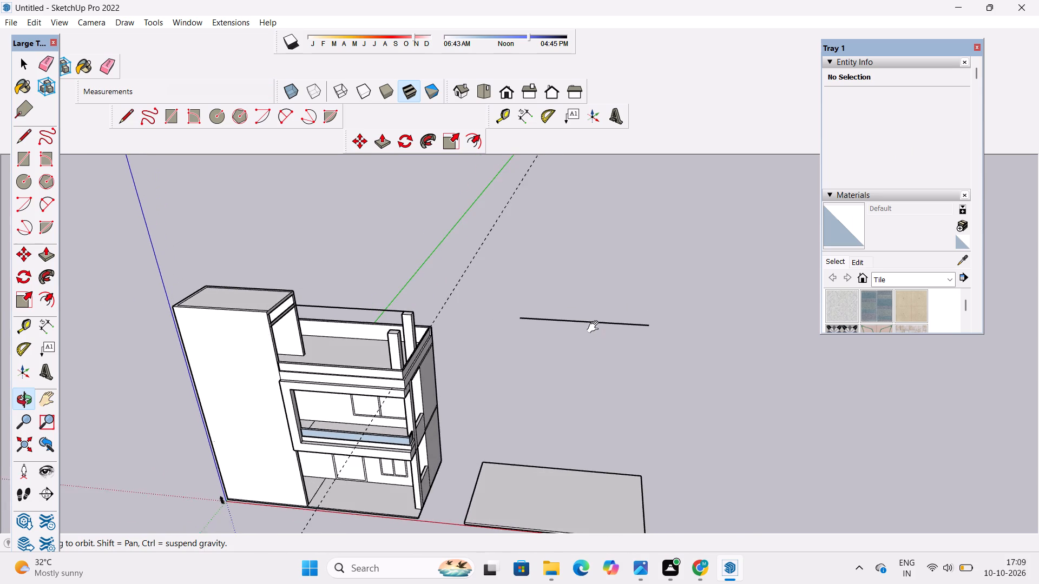
shift+drag(598, 335, 603, 342)
scroll(603, 342, up, 2)
shift+drag(603, 342, 599, 330)
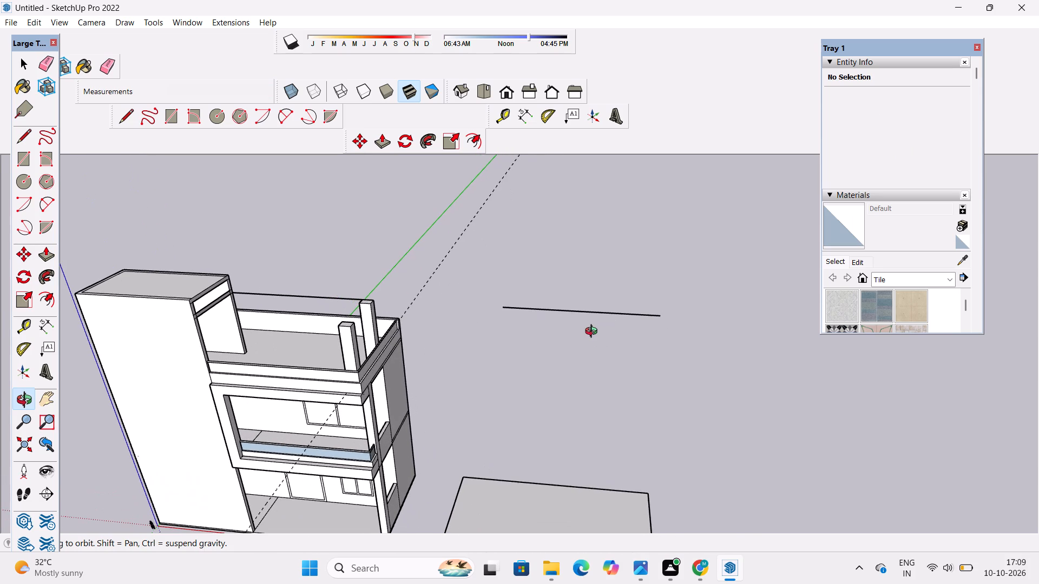
shift+drag(599, 329, 586, 334)
drag(586, 334, 595, 348)
scroll(595, 348, down, 1)
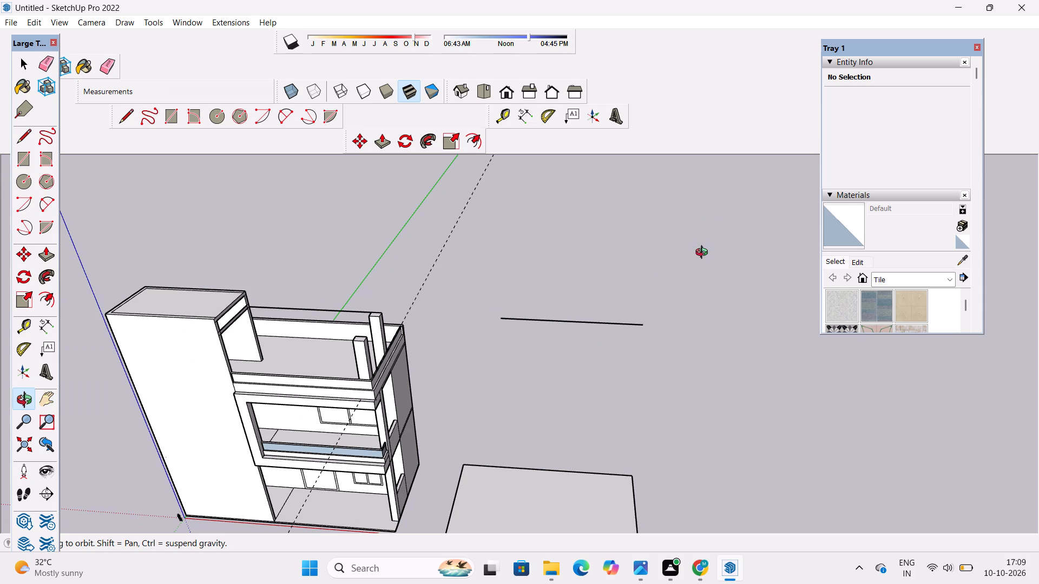
shift+drag(645, 287, 629, 289)
scroll(576, 348, up, 3)
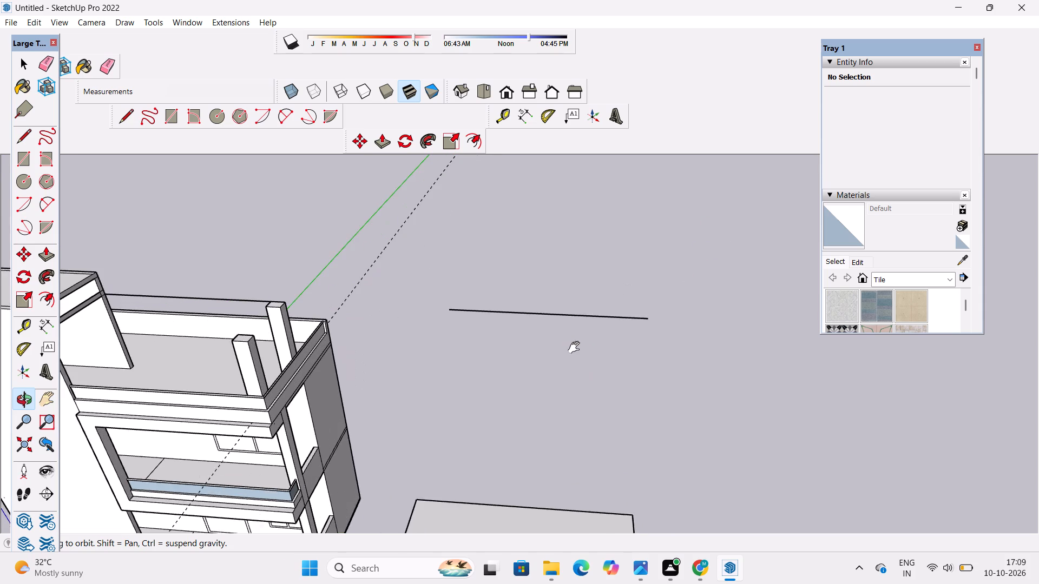
shift+drag(576, 348, 578, 362)
drag(571, 359, 600, 365)
shift+scroll(601, 365, up, 1)
shift+drag(603, 361, 591, 360)
scroll(591, 360, up, 1)
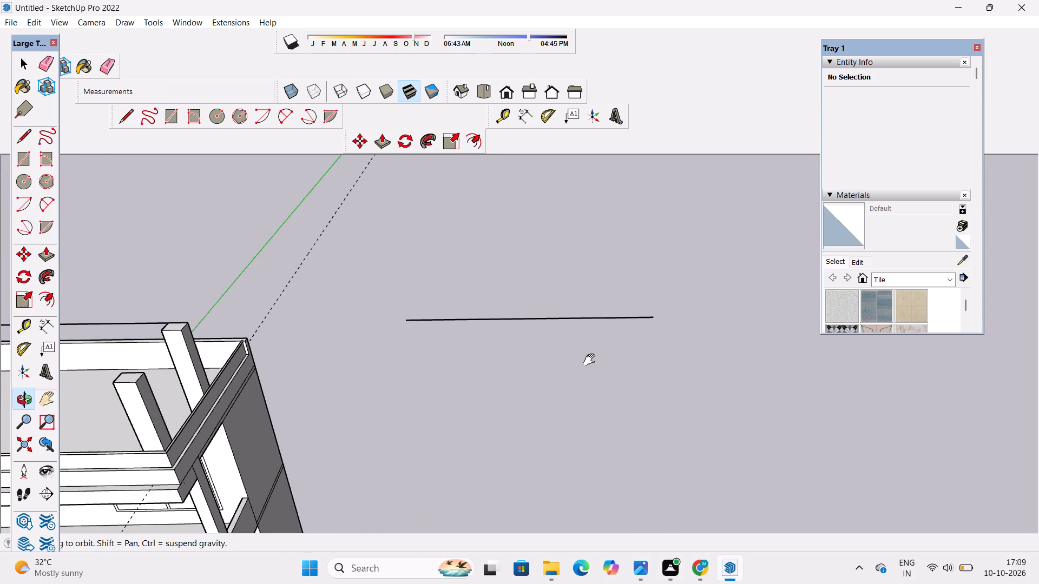
shift+drag(591, 359, 586, 357)
shift+scroll(581, 344, down, 5)
shift+drag(577, 339, 564, 335)
key(space)
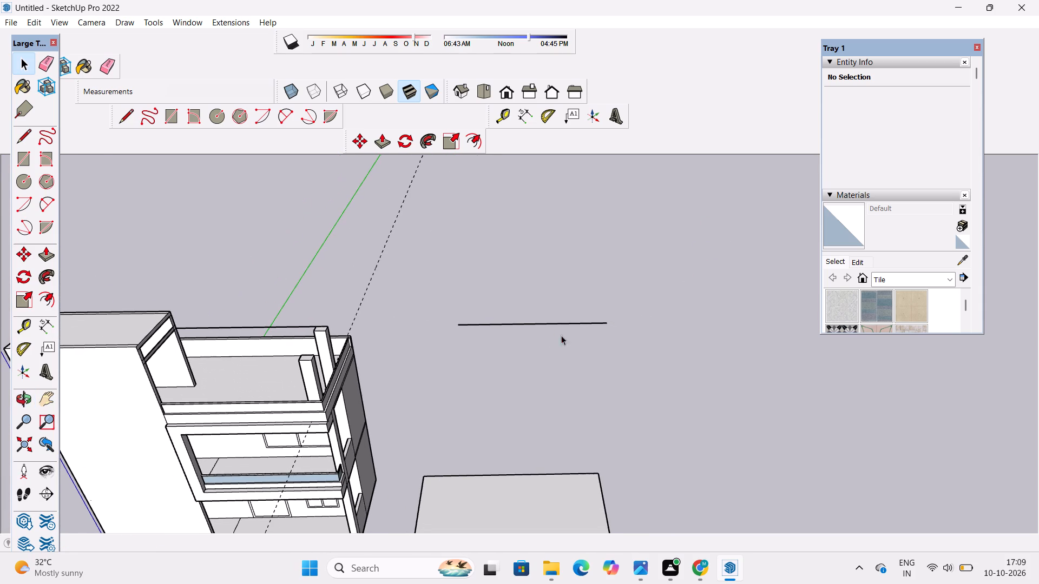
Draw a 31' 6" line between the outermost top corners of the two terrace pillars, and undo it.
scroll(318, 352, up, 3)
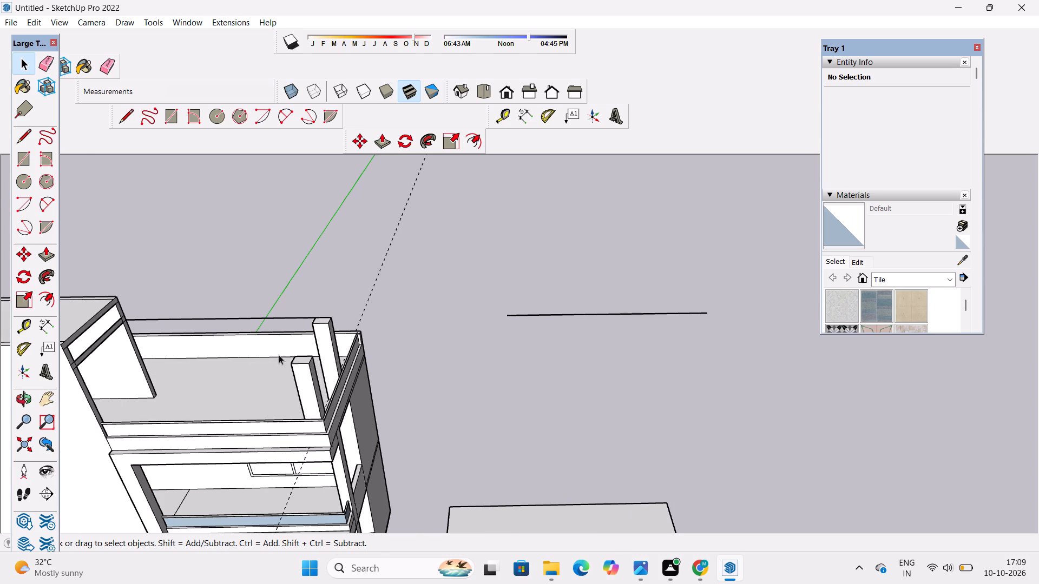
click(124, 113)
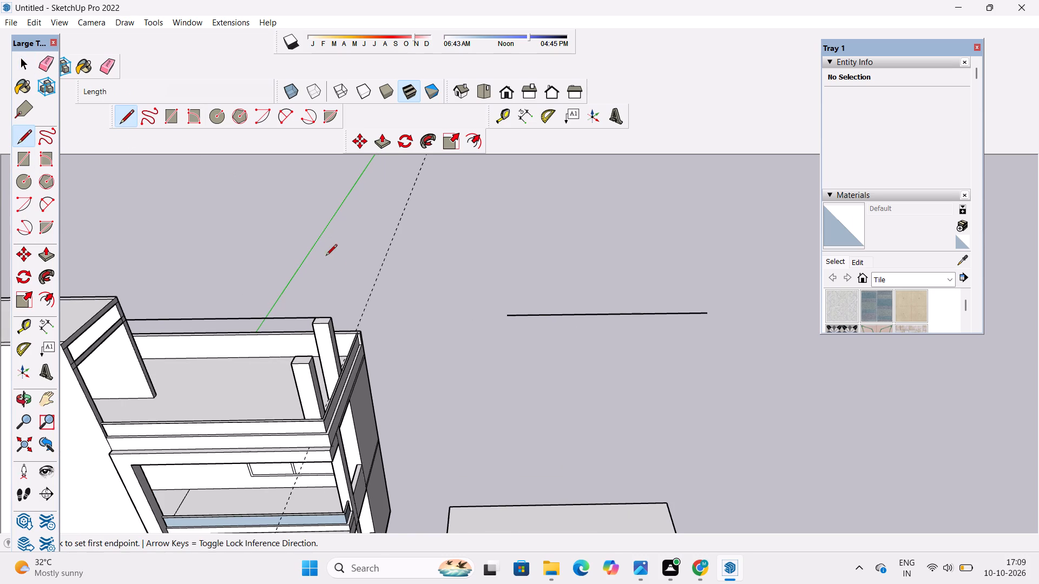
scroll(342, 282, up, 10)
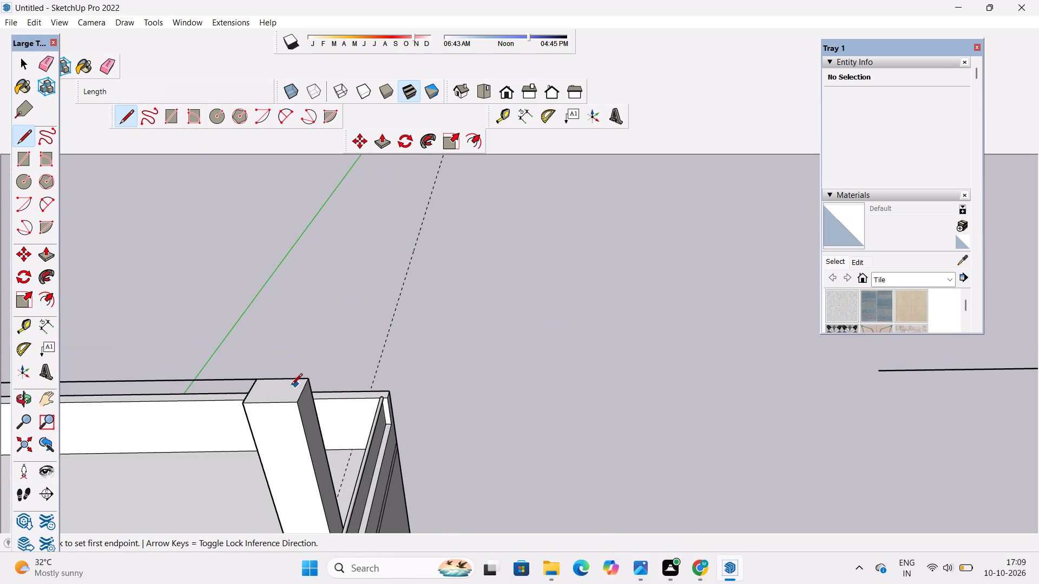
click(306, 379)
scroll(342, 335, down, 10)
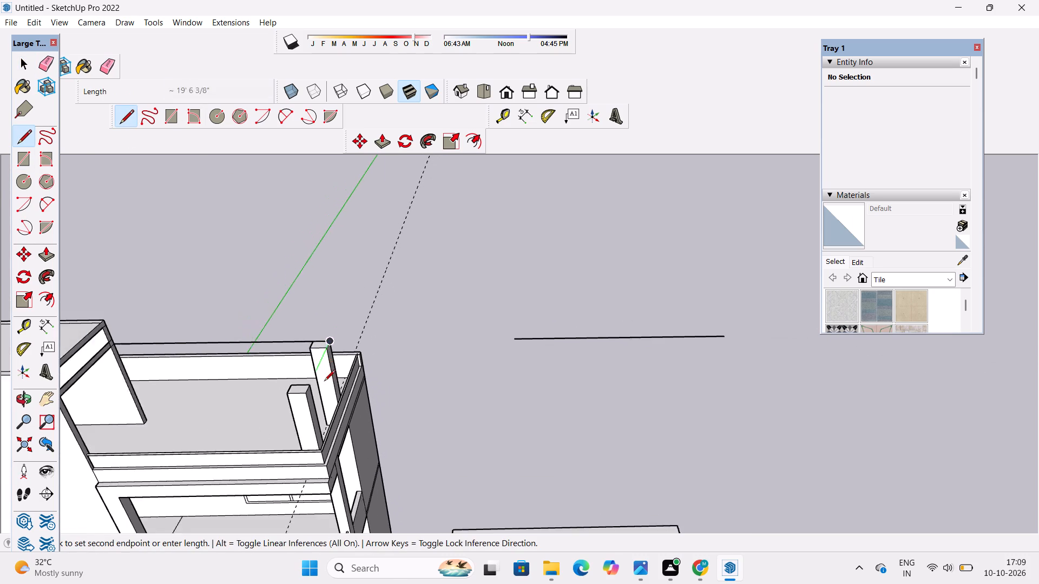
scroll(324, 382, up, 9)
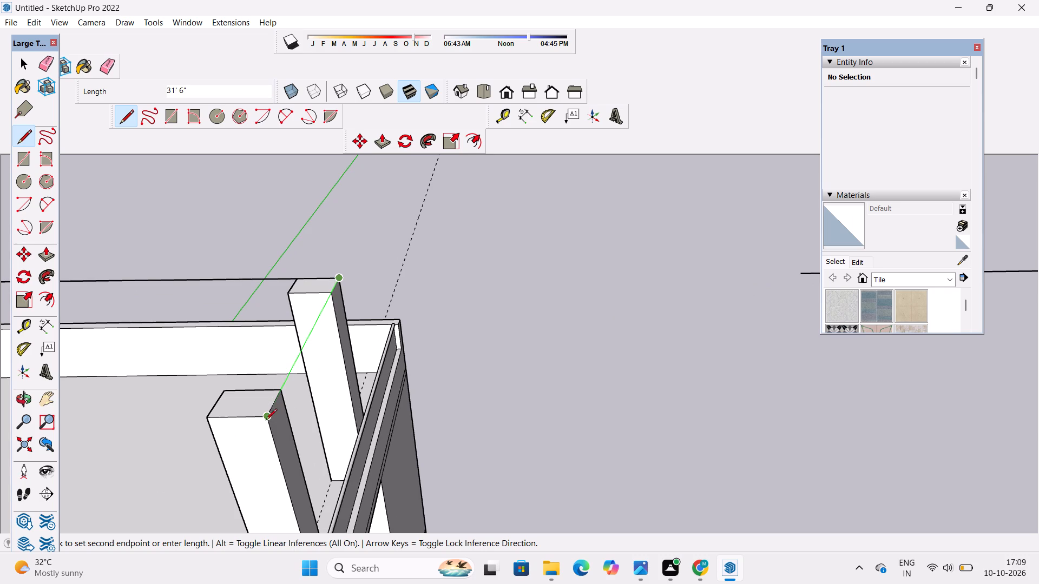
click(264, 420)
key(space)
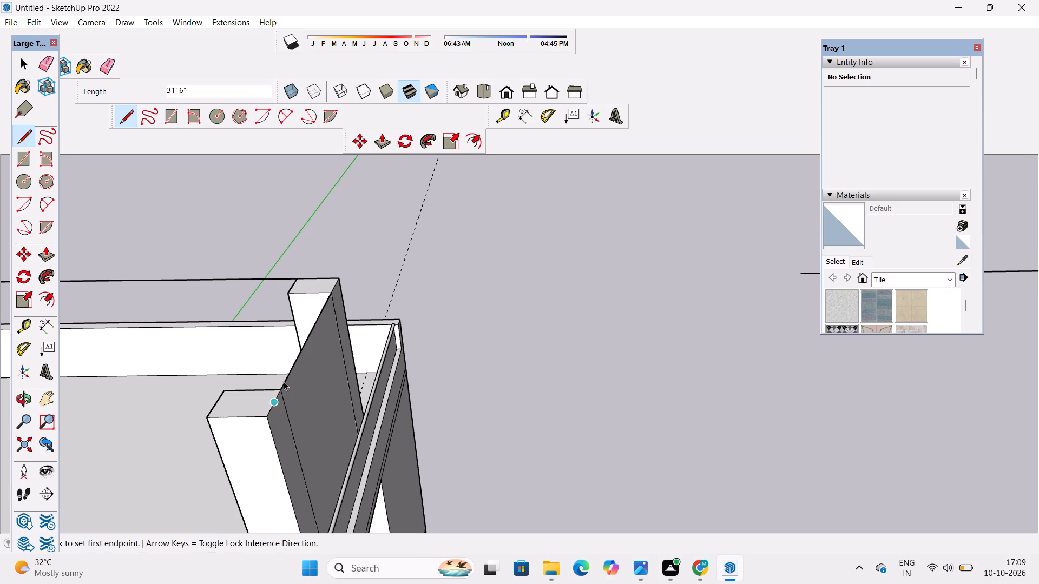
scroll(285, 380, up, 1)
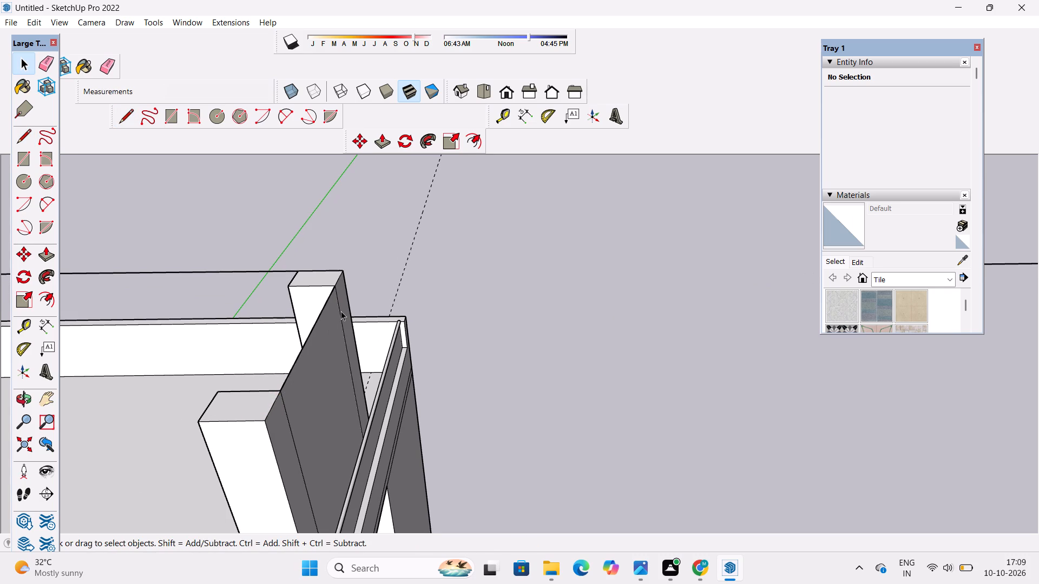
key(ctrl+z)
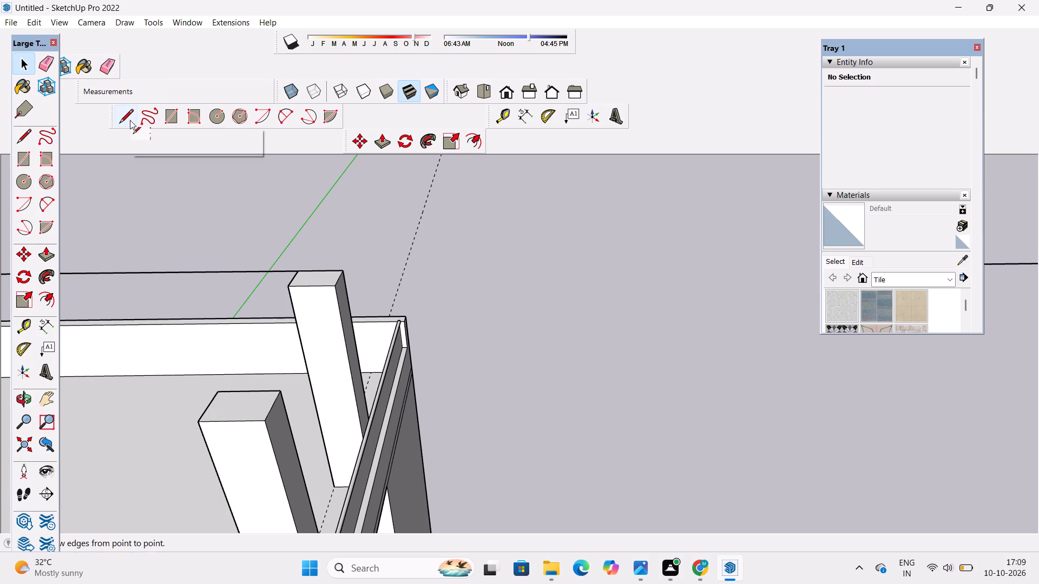
Measure the span between the outermost top corners of the two terrace pillars without placing a dimension.
click(40, 330)
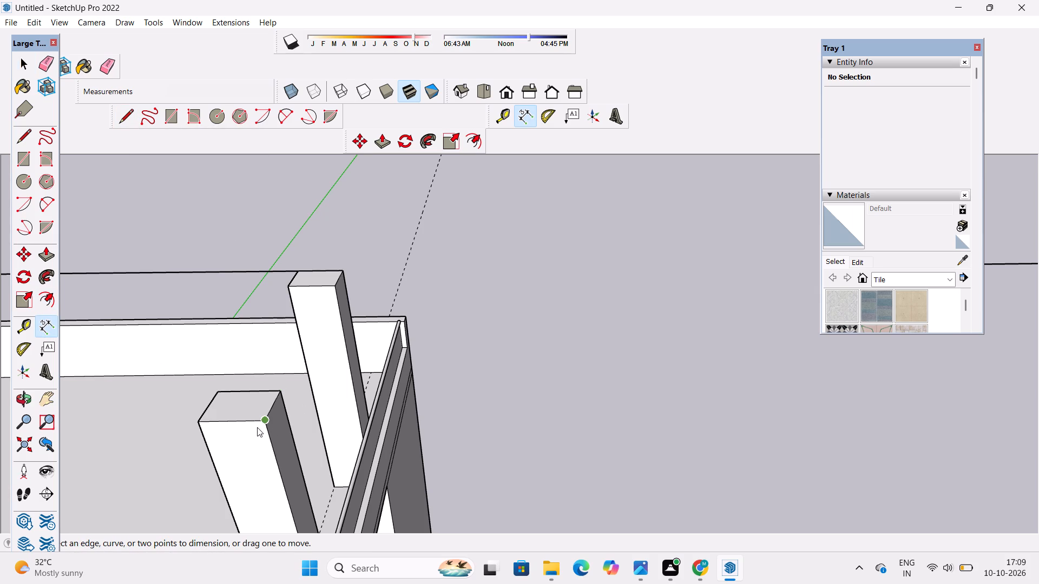
click(266, 420)
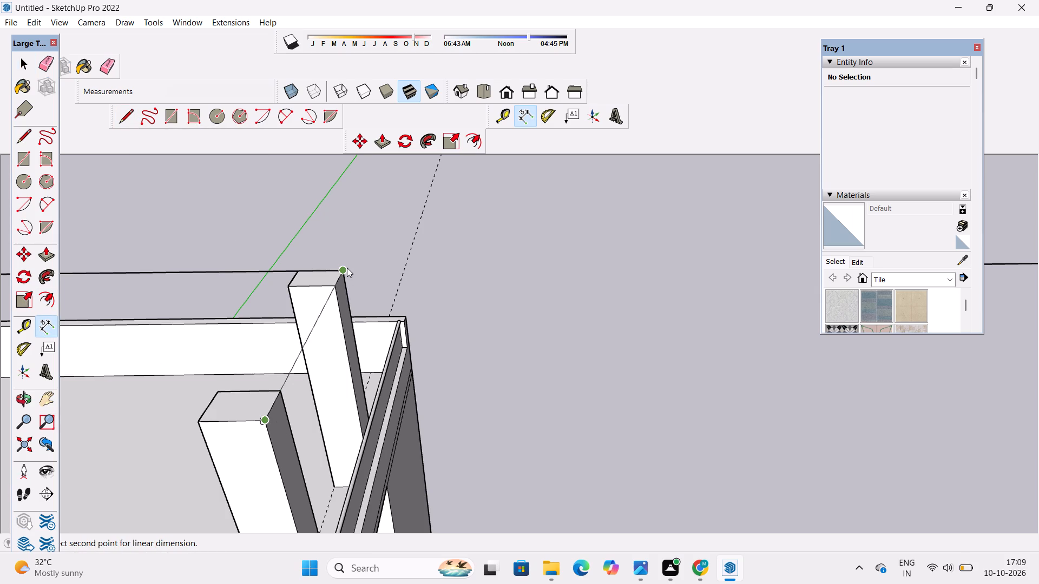
click(343, 268)
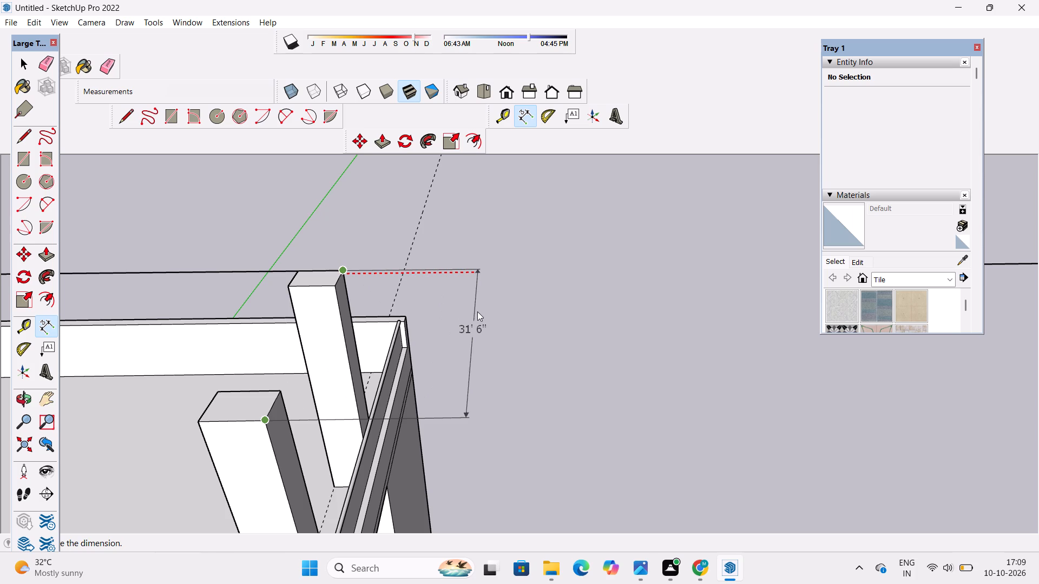
key(space)
Draw a 31' 6" line along the green axis from the copied line's end farthest from the house.
scroll(268, 312, down, 3)
key(o)
scroll(268, 312, down, 5)
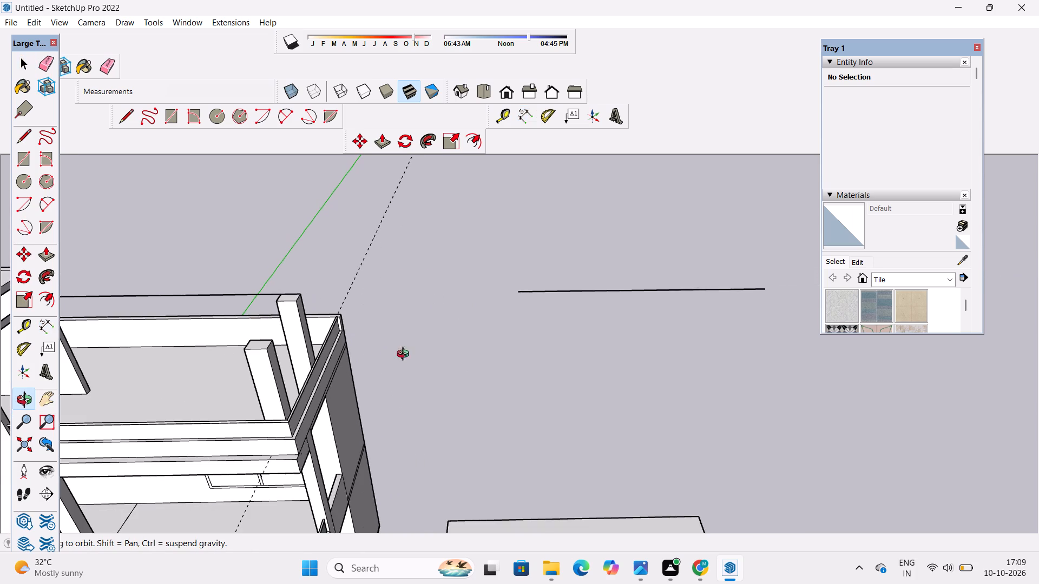
shift+drag(430, 355, 238, 342)
scroll(282, 339, down, 4)
shift+scroll(411, 328, up, 5)
shift+click(411, 328)
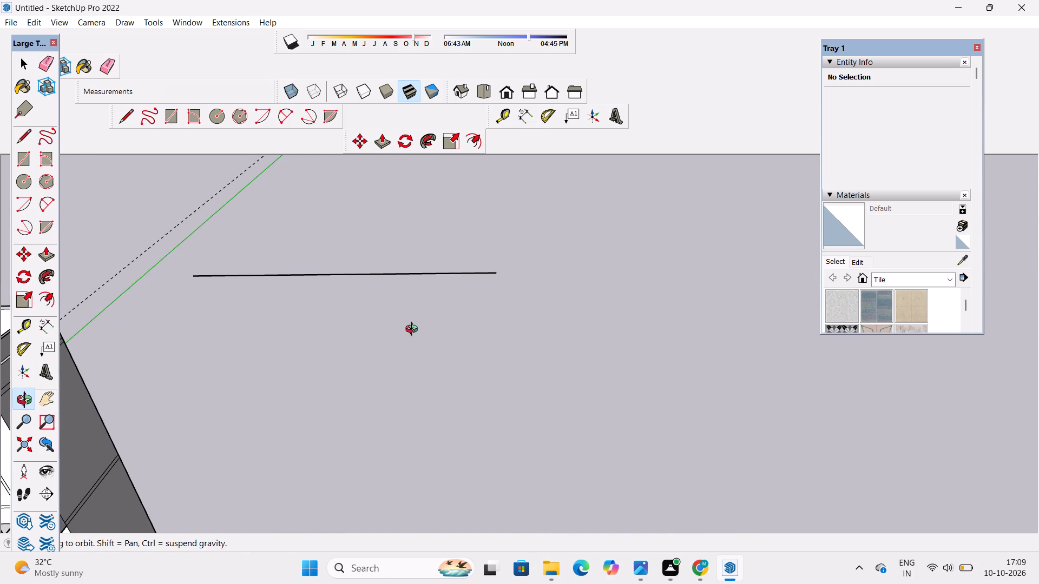
key(l)
click(496, 274)
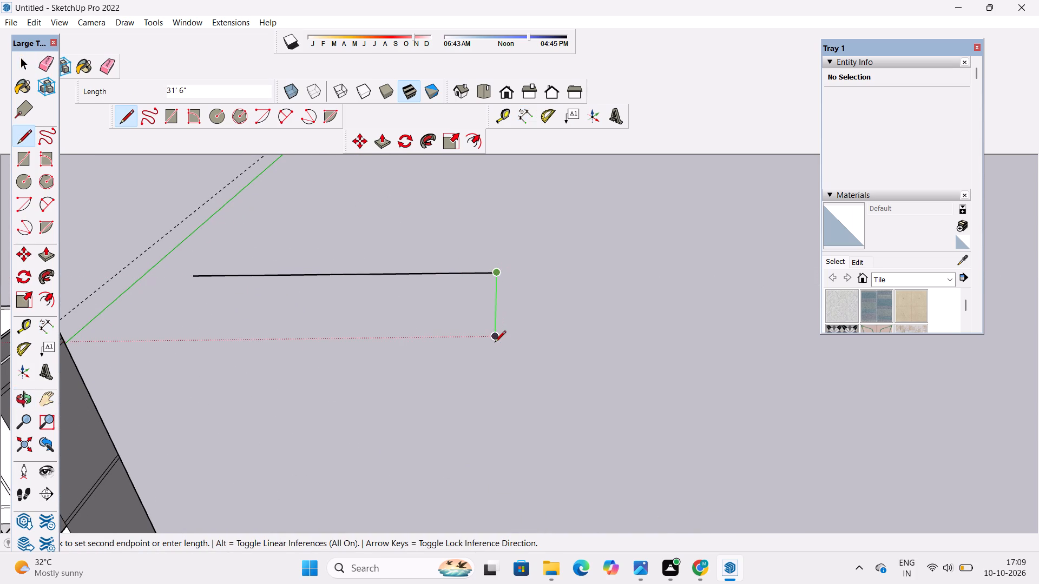
text(31'6")
key(Return)
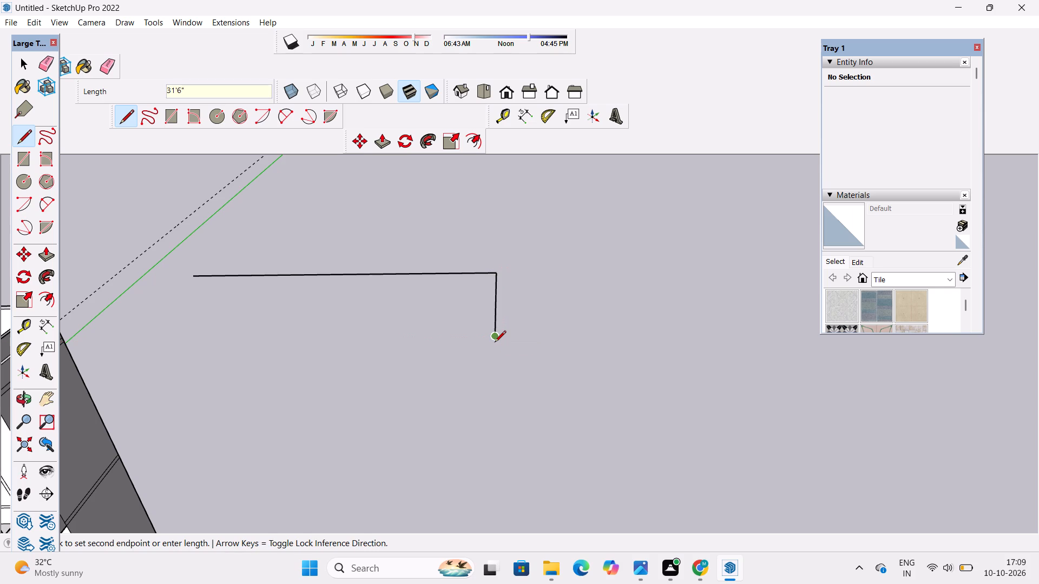
Draw a 31' 6" line along the green axis from the copied line's end nearest the house, and close the rectangle with a 78' line.
scroll(542, 359, down, 6)
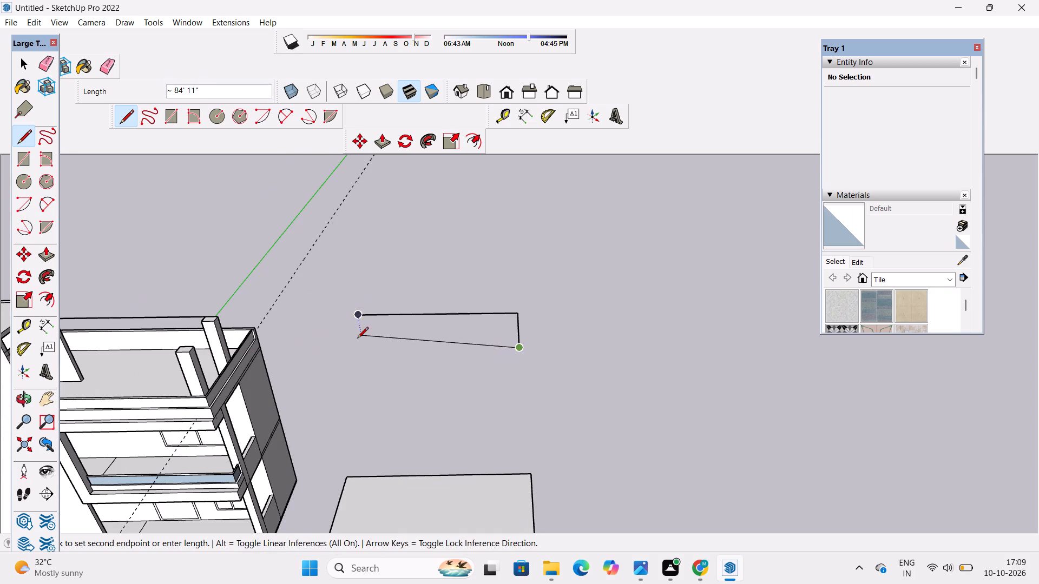
scroll(358, 317, up, 4)
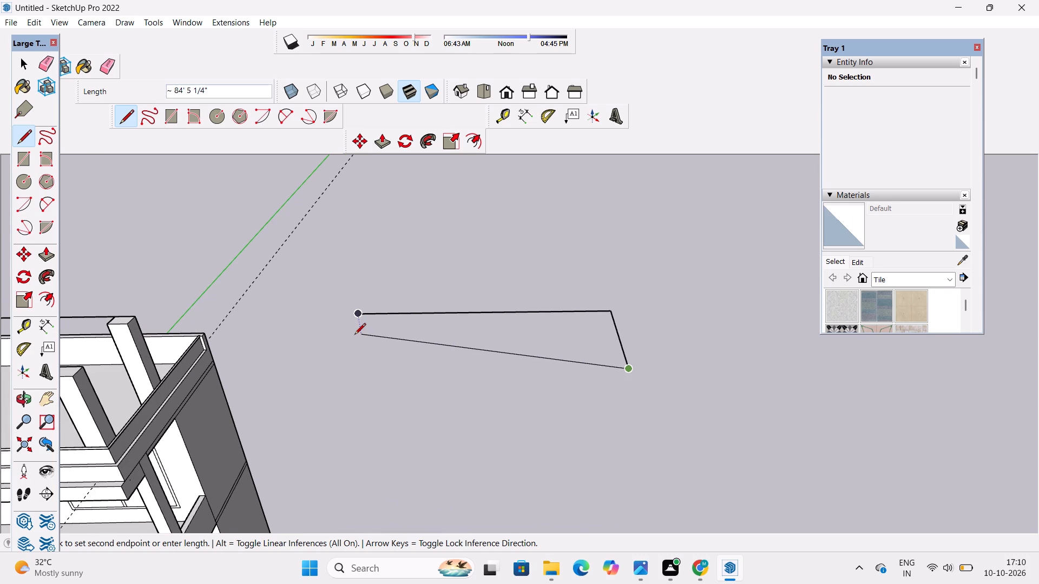
scroll(354, 335, down, 2)
scroll(410, 378, up, 1)
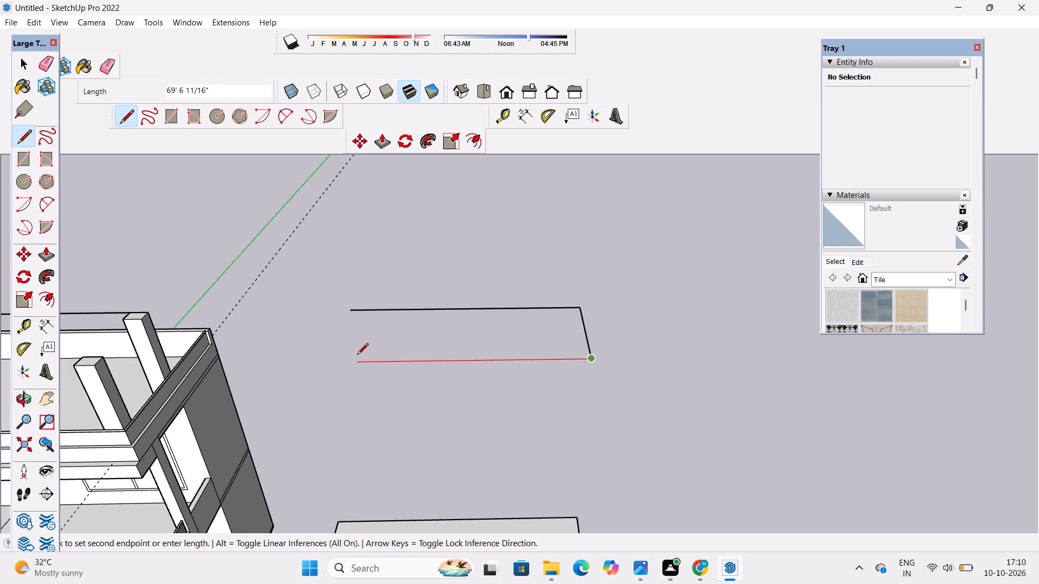
key(o)
scroll(363, 344, down, 4)
shift+drag(379, 364, 404, 303)
drag(404, 303, 142, 340)
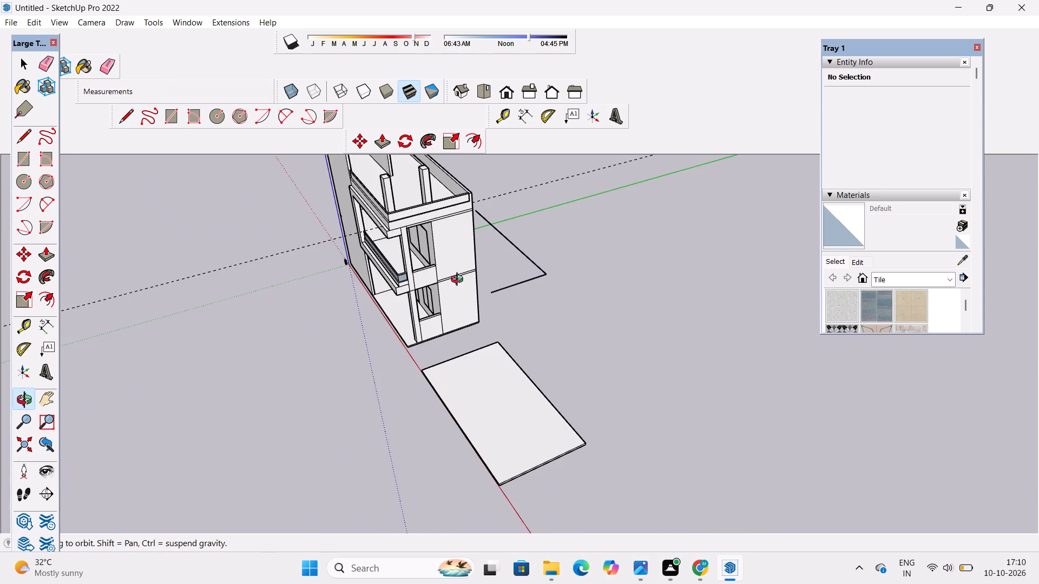
drag(462, 281, 722, 324)
shift+drag(714, 313, 650, 305)
drag(605, 307, 695, 328)
shift+drag(624, 318, 619, 331)
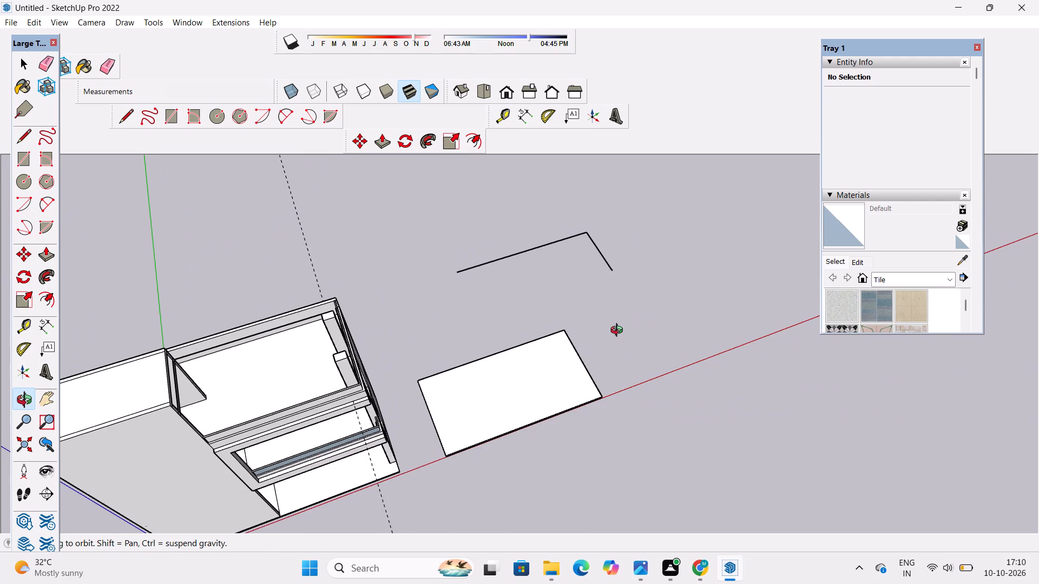
key(l)
key(space)
text(l)
click(459, 275)
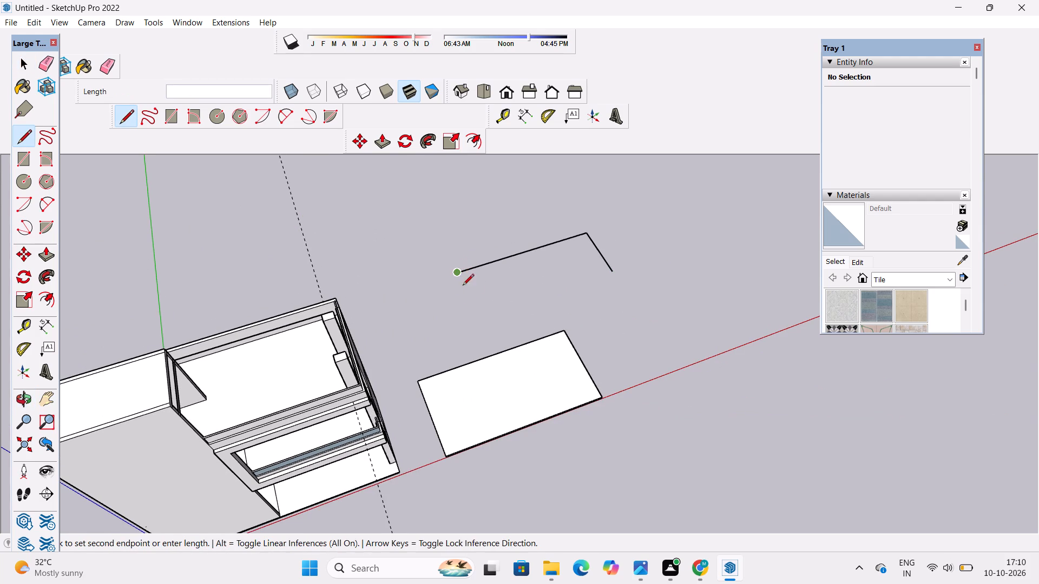
click(479, 314)
click(613, 274)
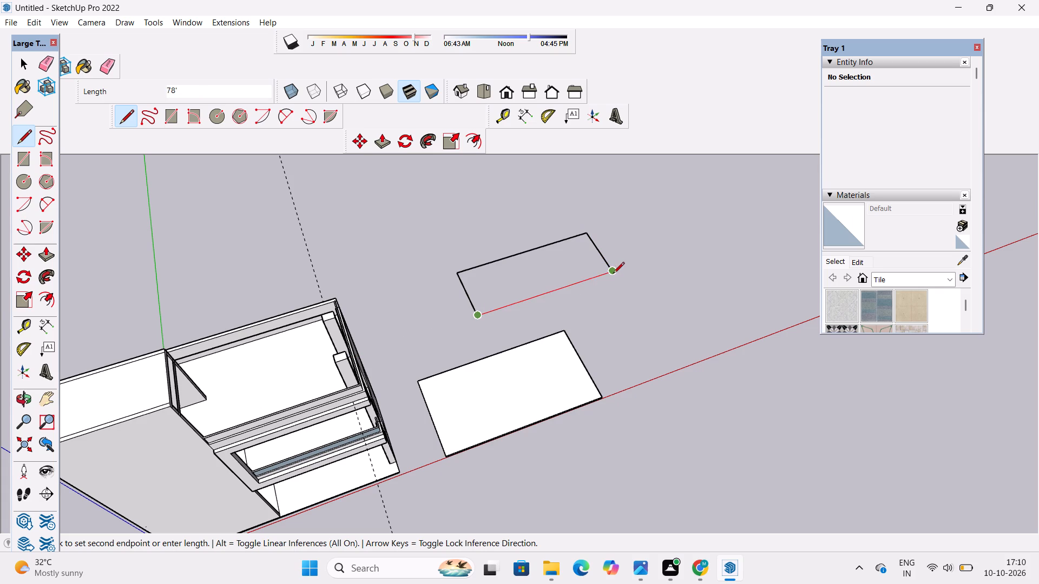
key(space)
Examine the closed raised rectangle from several angles and compare its placement with the house and the ground slab.
text(o)
scroll(613, 274, down, 5)
drag(634, 311, 601, 316)
drag(594, 326, 571, 313)
scroll(567, 306, up, 2)
shift+drag(567, 306, 569, 320)
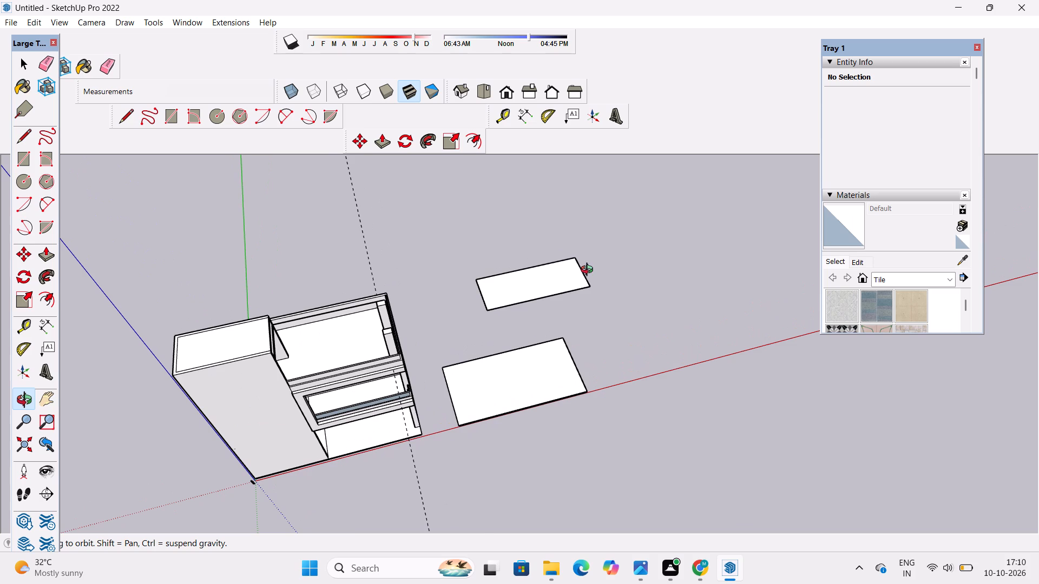
scroll(589, 255, down, 3)
drag(589, 255, 566, 320)
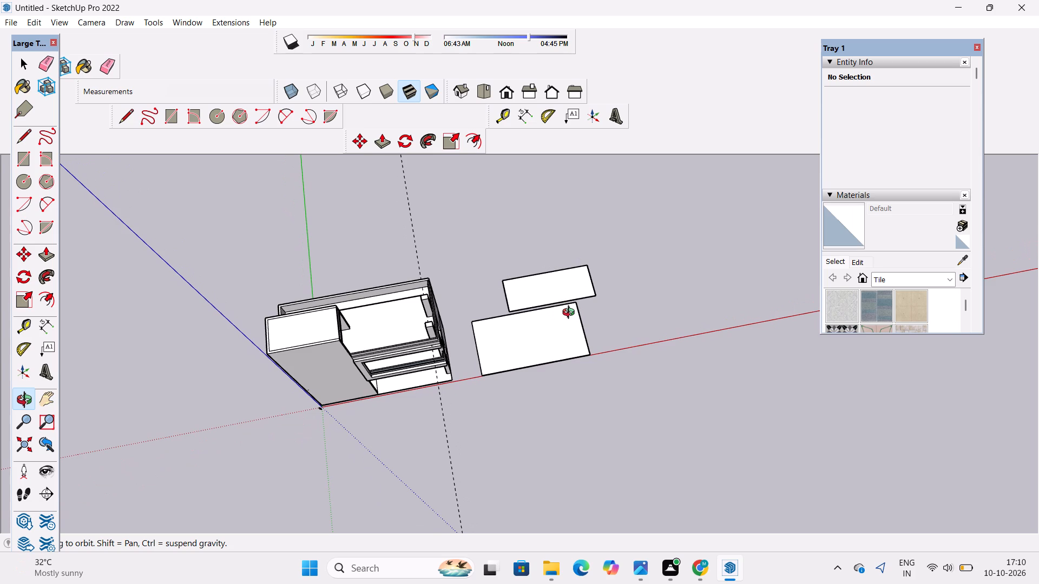
scroll(627, 258, down, 2)
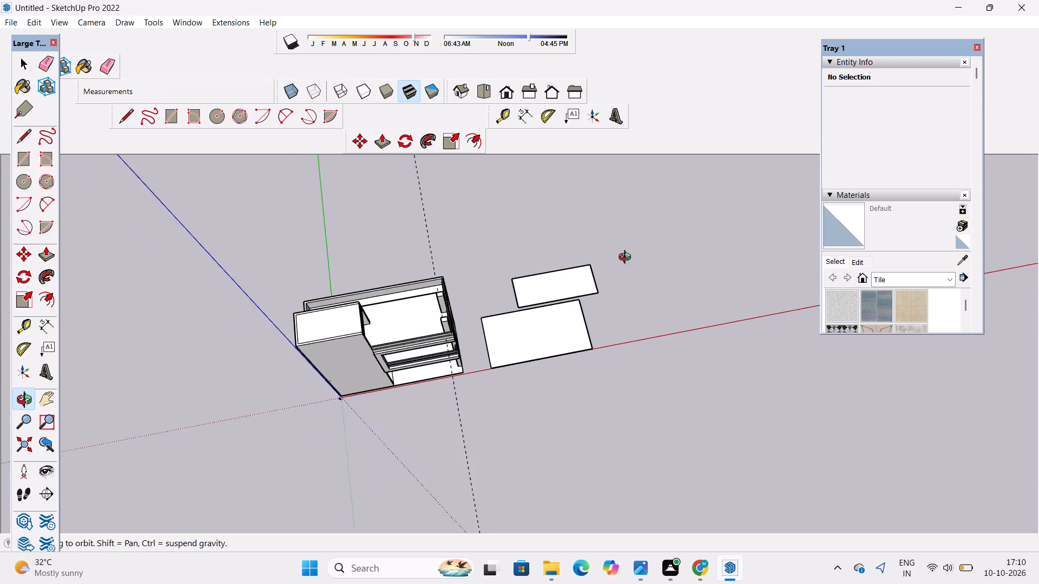
scroll(627, 258, down, 2)
drag(591, 291, 563, 295)
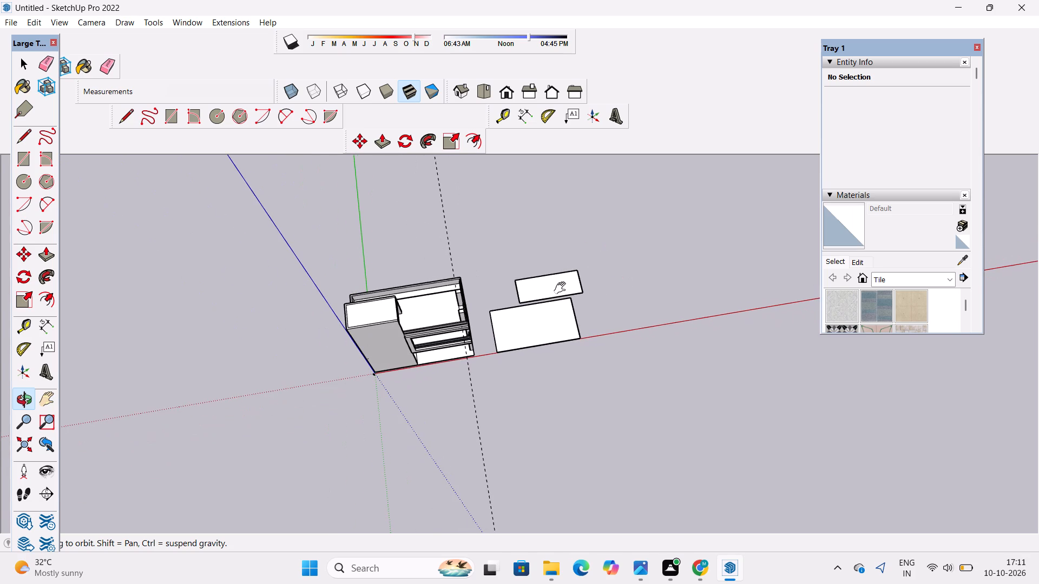
scroll(562, 288, up, 3)
shift+drag(578, 280, 575, 297)
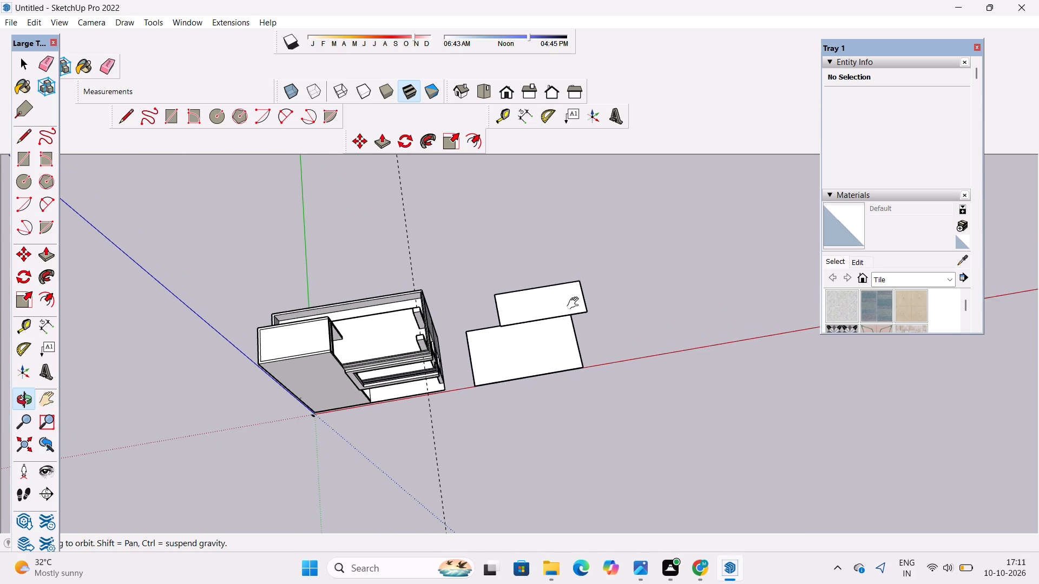
shift+drag(575, 303, 573, 309)
shift+scroll(569, 312, up, 1)
shift+drag(568, 313, 543, 320)
shift+scroll(542, 320, up, 1)
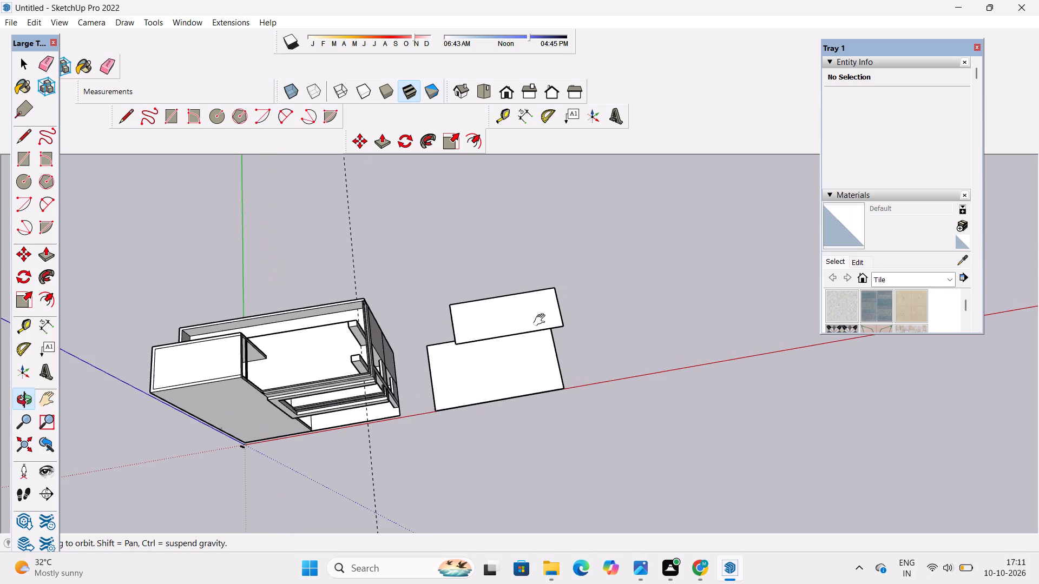
shift+drag(540, 323, 534, 310)
shift+drag(538, 310, 525, 314)
shift+scroll(525, 314, up, 3)
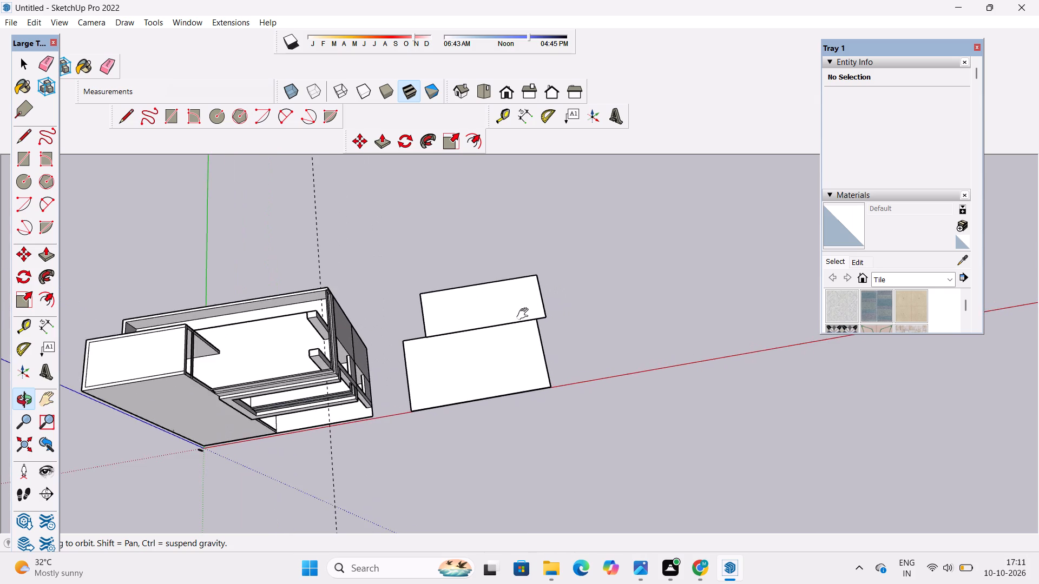
shift+drag(529, 314, 489, 323)
shift+scroll(488, 322, up, 3)
shift+drag(508, 316, 498, 317)
Move the rectangle's short edge farthest from the house 10' outward along the red axis.
key(space)
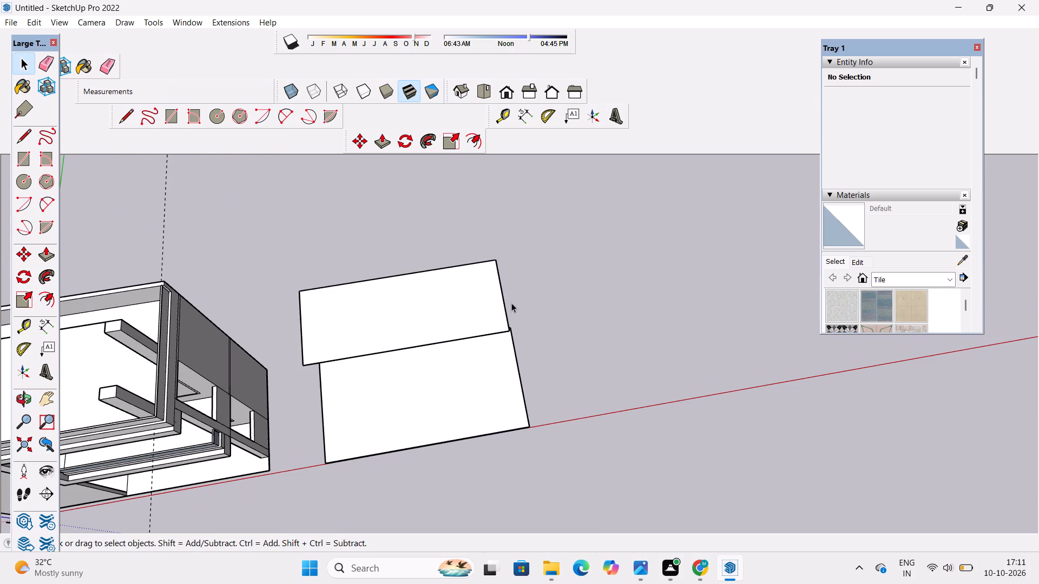
click(503, 291)
key(m)
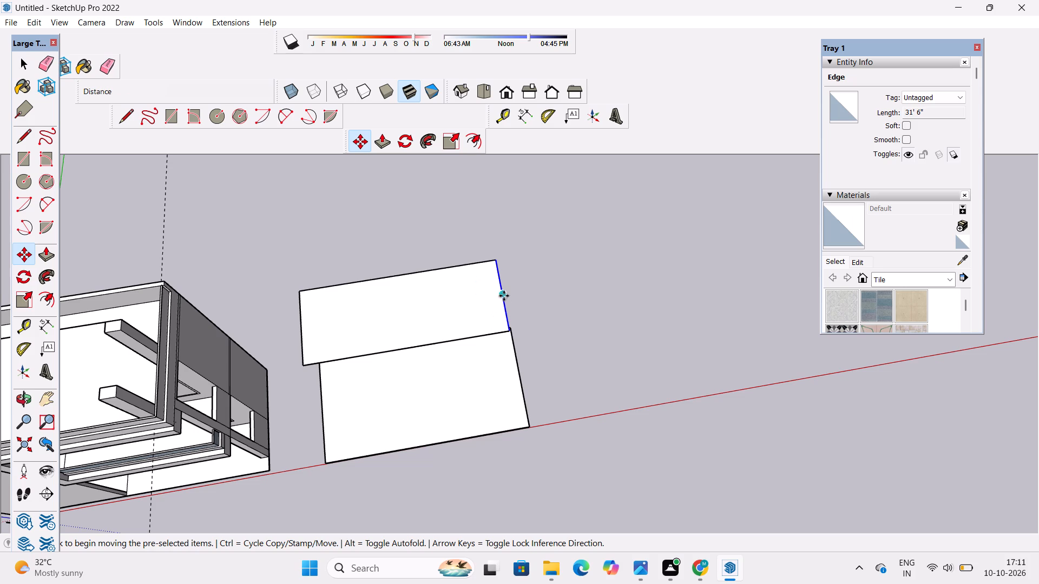
click(504, 295)
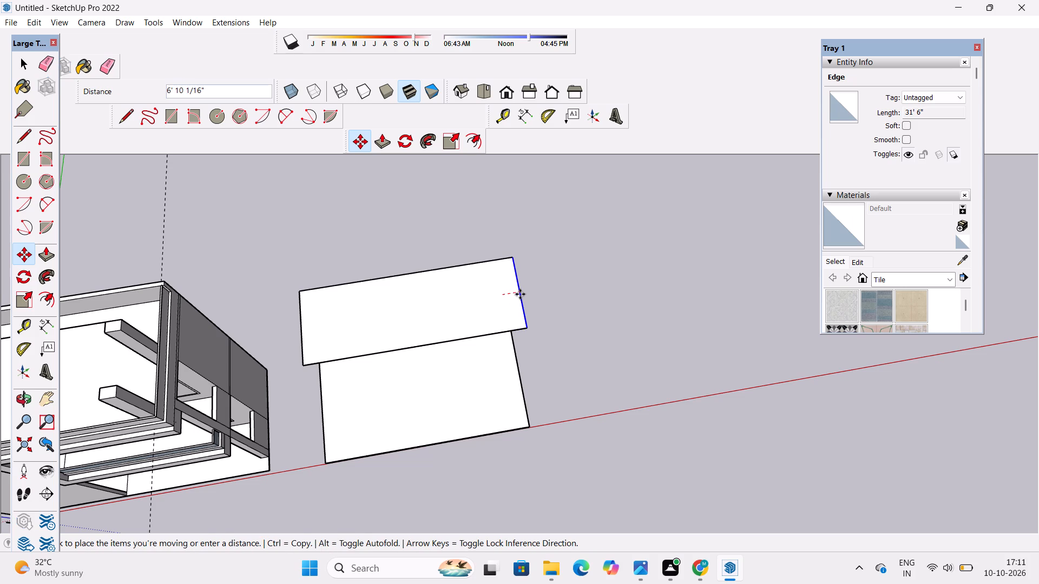
text(10')
key(Return)
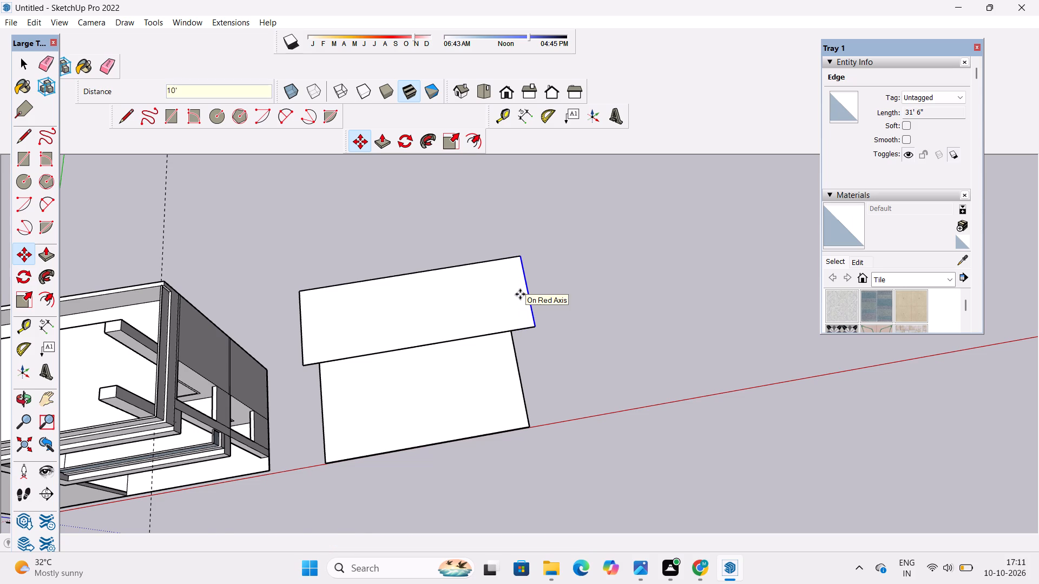
key(space)
click(574, 284)
Check the extended rectangle against the house in the top and front views.
key(o)
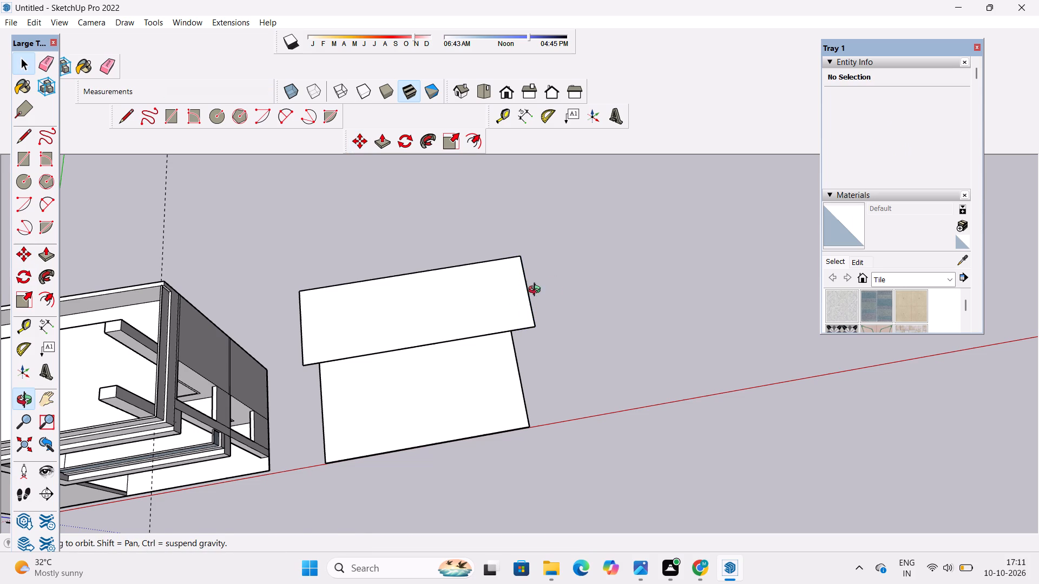
scroll(501, 306, down, 1)
shift+drag(458, 319, 591, 287)
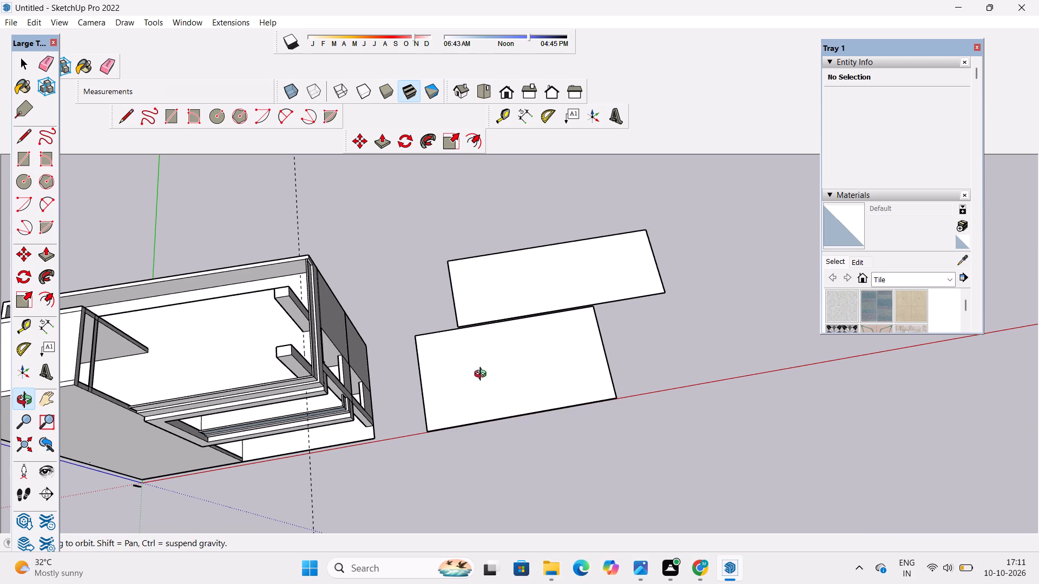
scroll(194, 423, down, 5)
drag(218, 447, 277, 392)
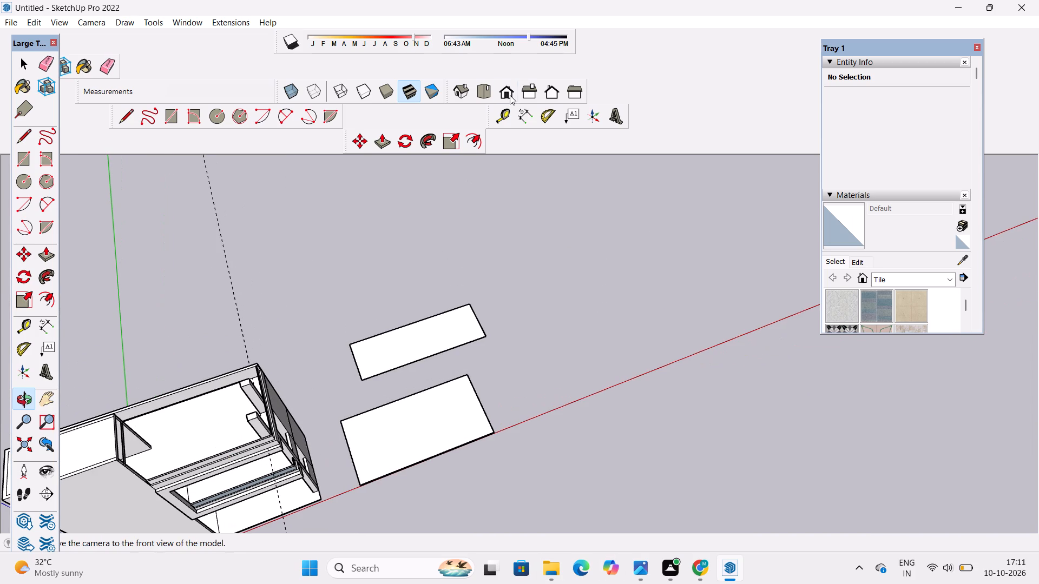
click(478, 89)
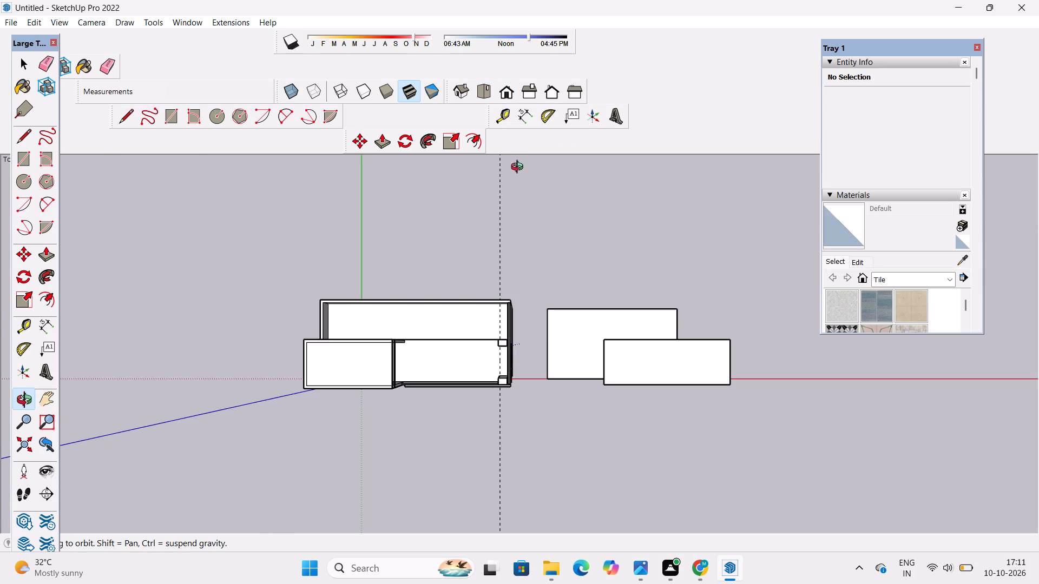
scroll(524, 184, down, 5)
drag(431, 350, 456, 277)
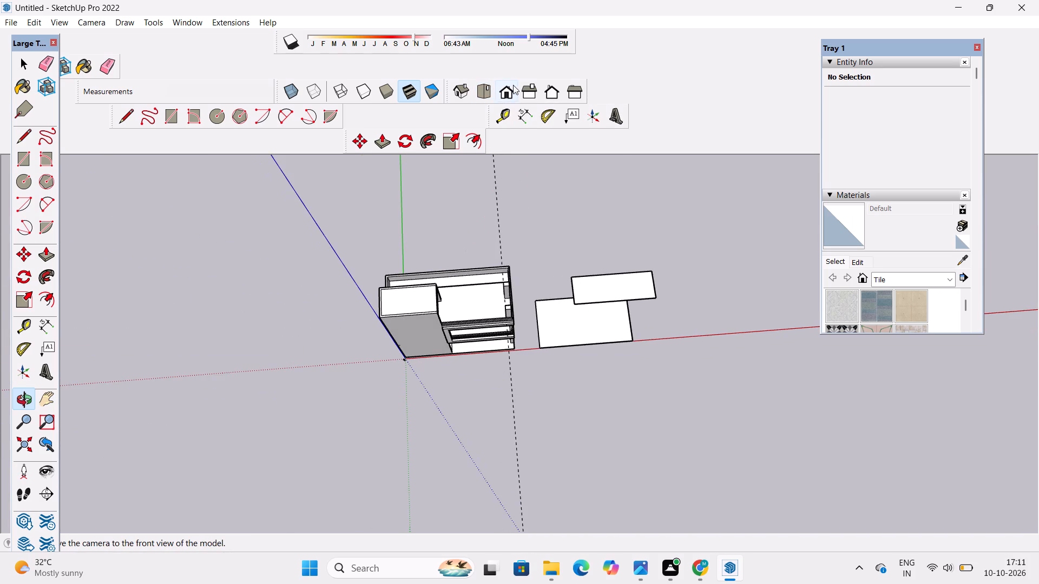
click(504, 99)
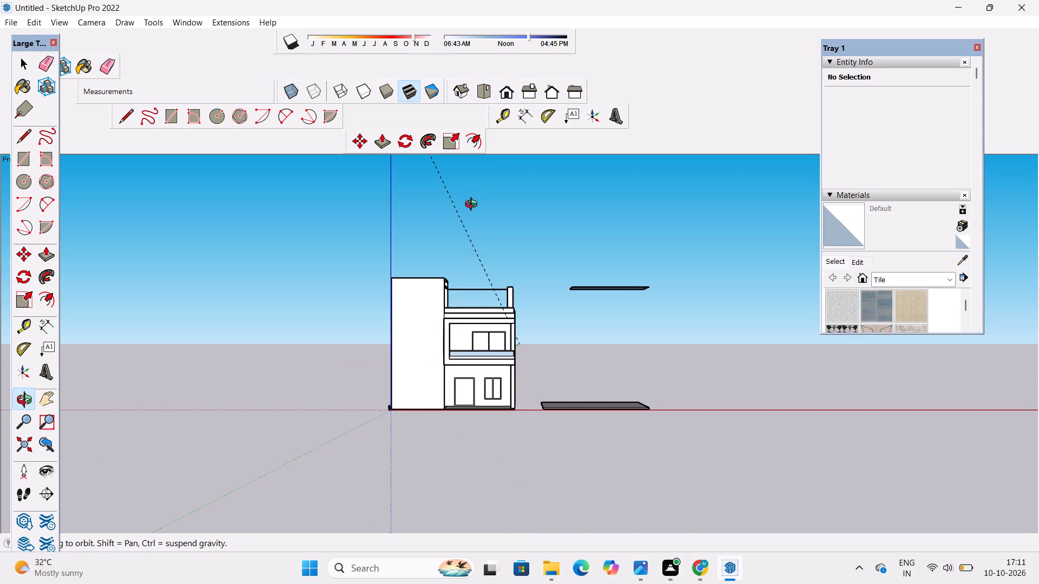
Examine the terrace pillars, the tower's crossbar and the roof edge from several angles beside the extended rectangle.
scroll(473, 223, down, 3)
drag(482, 294, 496, 379)
scroll(475, 344, up, 4)
drag(470, 343, 432, 349)
drag(434, 355, 505, 444)
scroll(517, 329, up, 4)
shift+drag(517, 330, 466, 416)
drag(575, 366, 485, 343)
scroll(482, 336, up, 4)
shift+drag(504, 326, 494, 366)
drag(494, 368, 611, 292)
drag(595, 315, 498, 337)
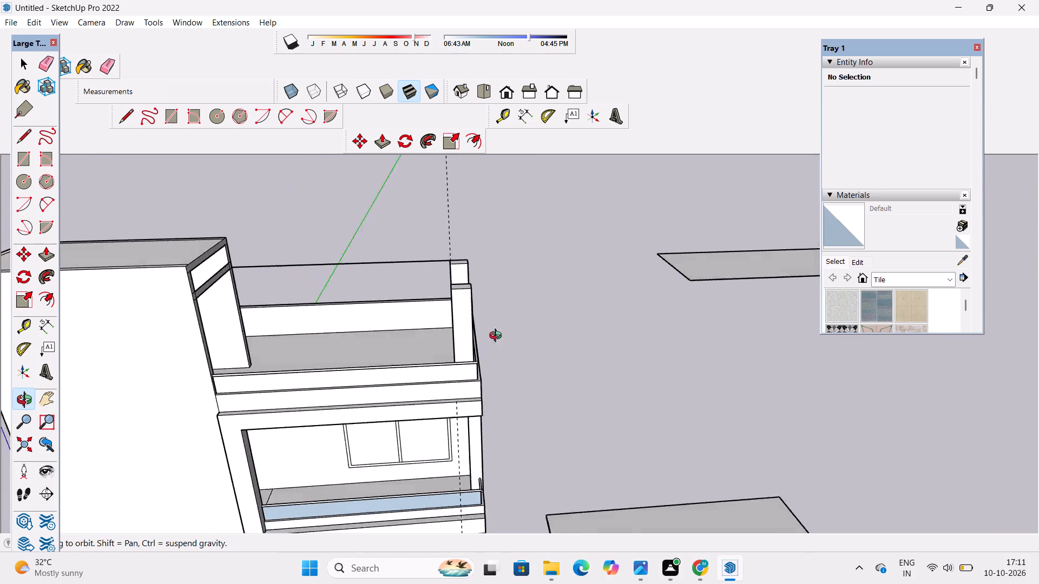
drag(498, 337, 432, 342)
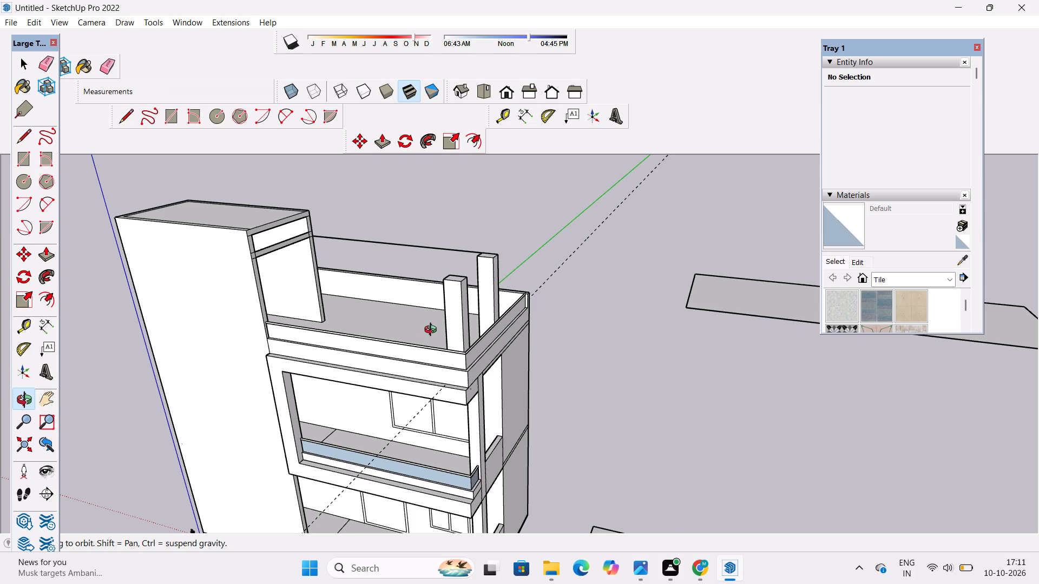
scroll(433, 331, down, 1)
shift+drag(433, 334, 428, 316)
shift+drag(428, 312, 472, 396)
scroll(500, 385, up, 2)
shift+drag(498, 382, 466, 388)
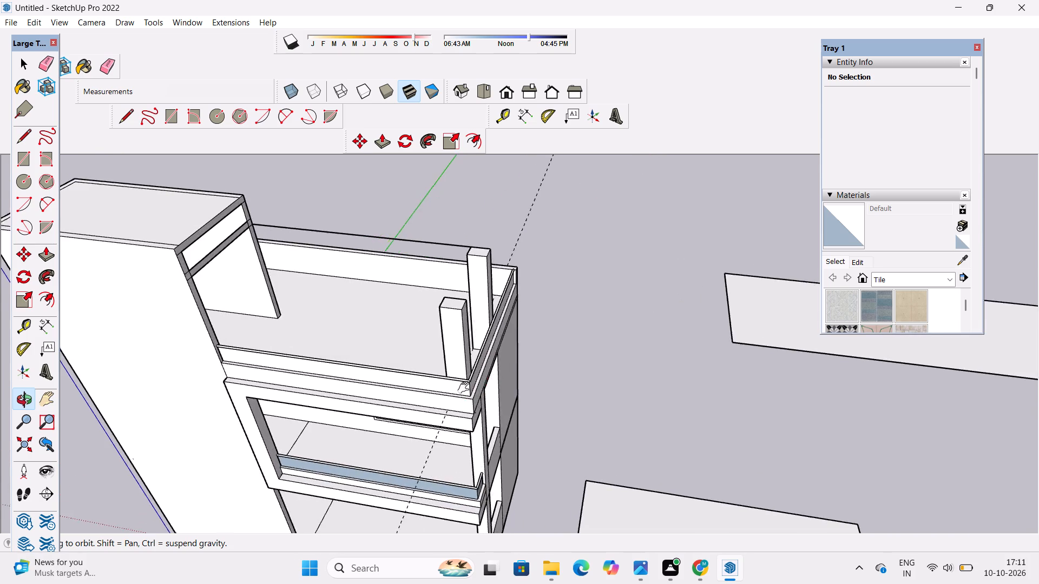
shift+drag(466, 388, 479, 362)
scroll(401, 383, down, 5)
drag(415, 382, 441, 437)
scroll(420, 368, up, 4)
drag(516, 380, 613, 367)
drag(478, 427, 422, 450)
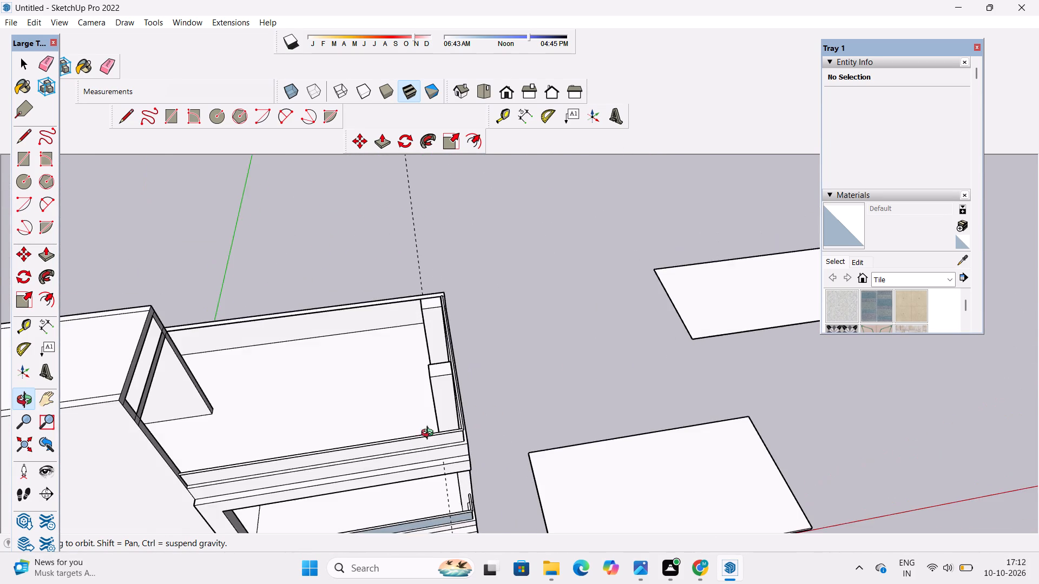
scroll(457, 411, up, 4)
shift+drag(458, 410, 679, 360)
drag(676, 368, 607, 509)
scroll(617, 417, up, 4)
shift+drag(575, 410, 561, 402)
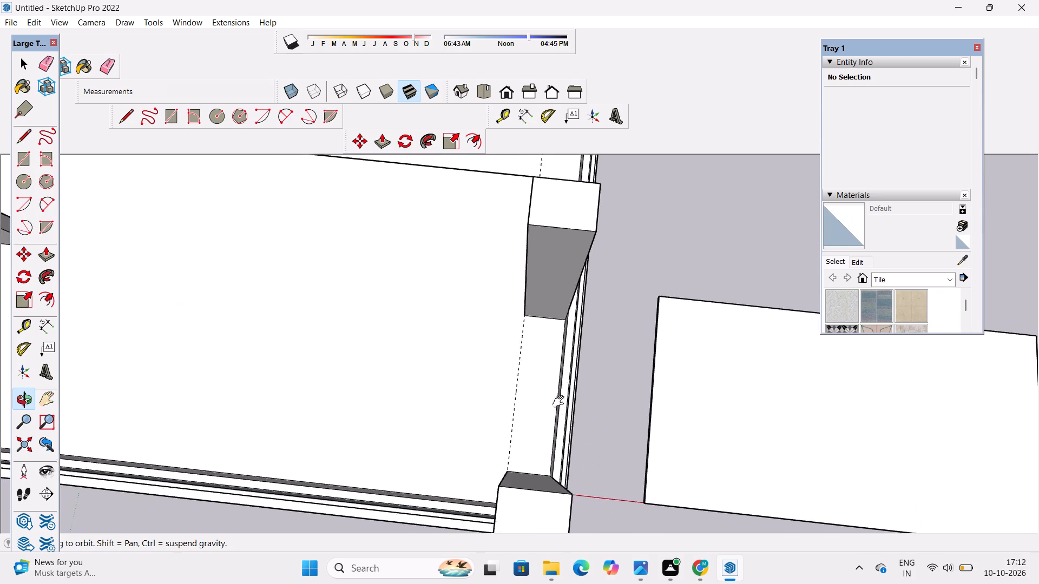
shift+drag(561, 402, 418, 324)
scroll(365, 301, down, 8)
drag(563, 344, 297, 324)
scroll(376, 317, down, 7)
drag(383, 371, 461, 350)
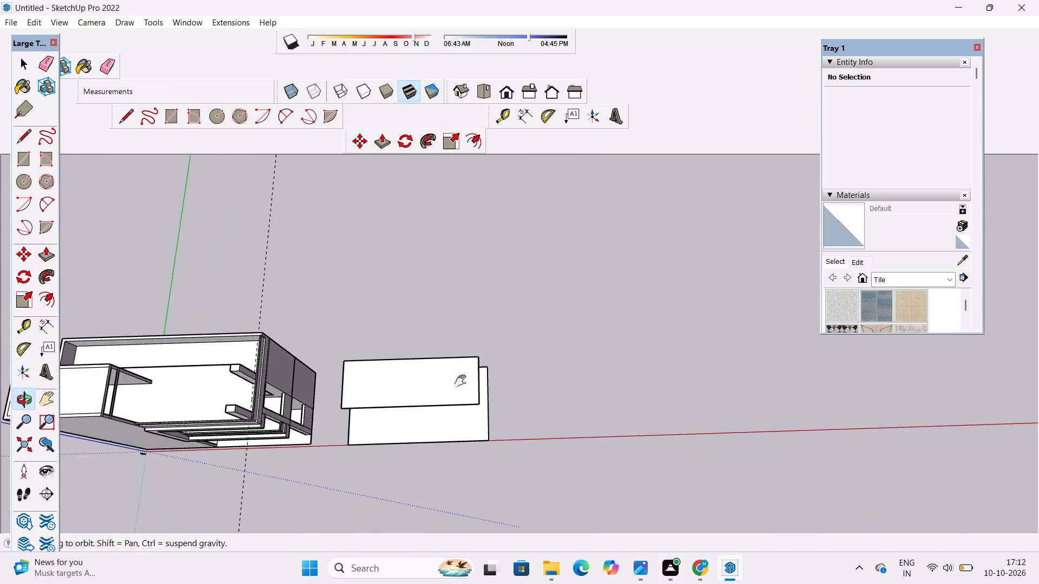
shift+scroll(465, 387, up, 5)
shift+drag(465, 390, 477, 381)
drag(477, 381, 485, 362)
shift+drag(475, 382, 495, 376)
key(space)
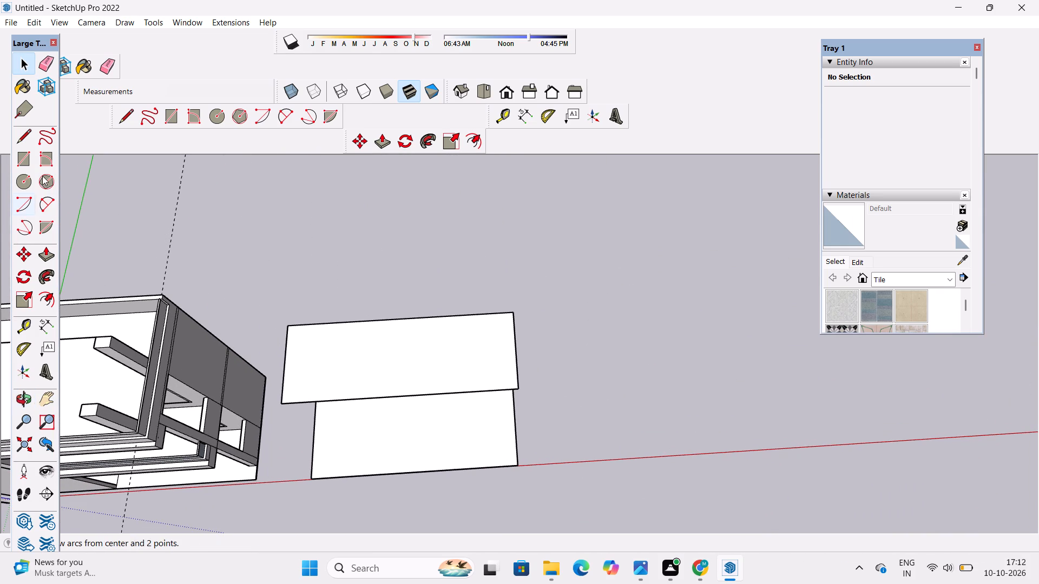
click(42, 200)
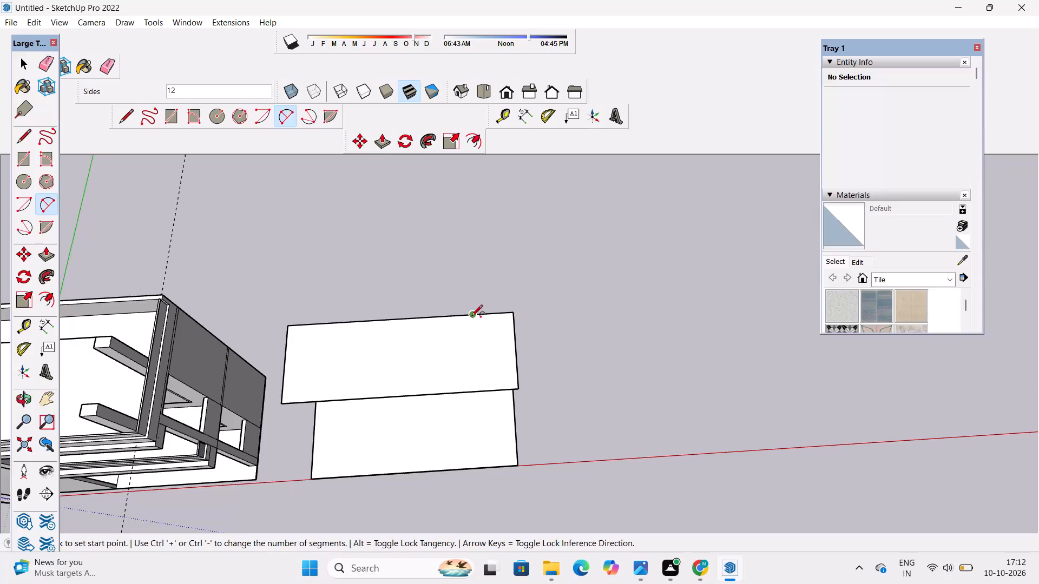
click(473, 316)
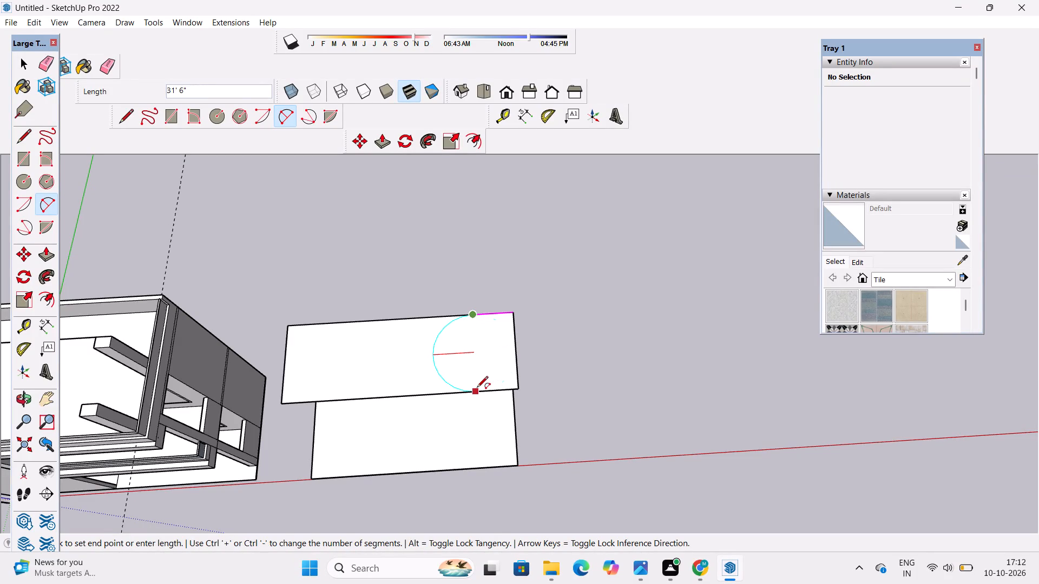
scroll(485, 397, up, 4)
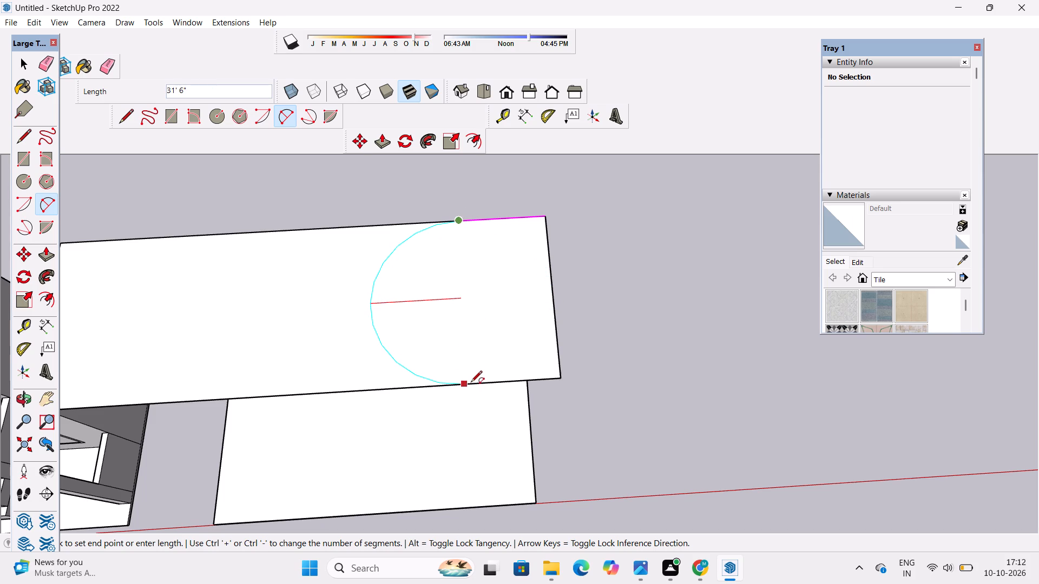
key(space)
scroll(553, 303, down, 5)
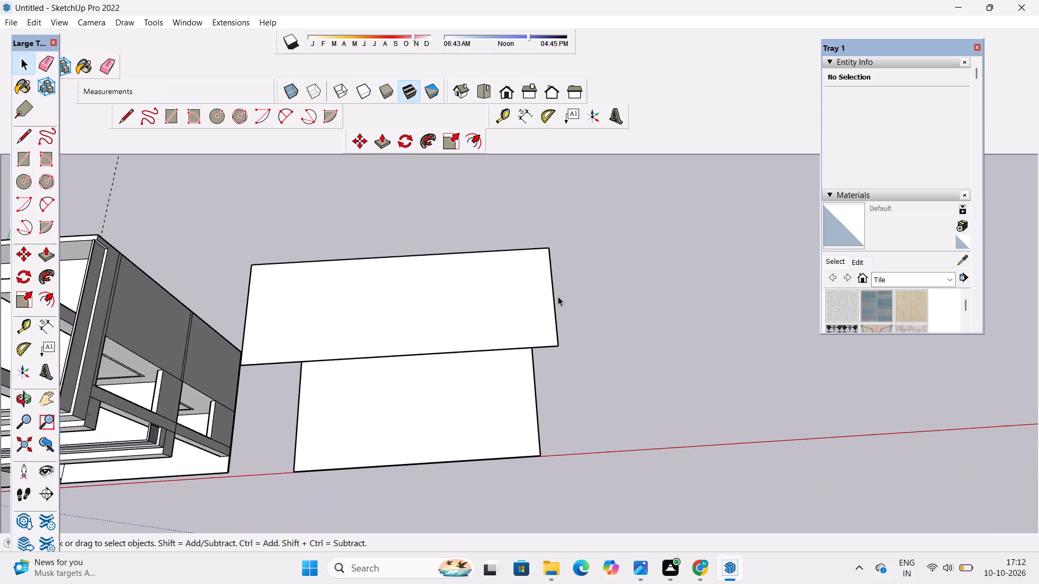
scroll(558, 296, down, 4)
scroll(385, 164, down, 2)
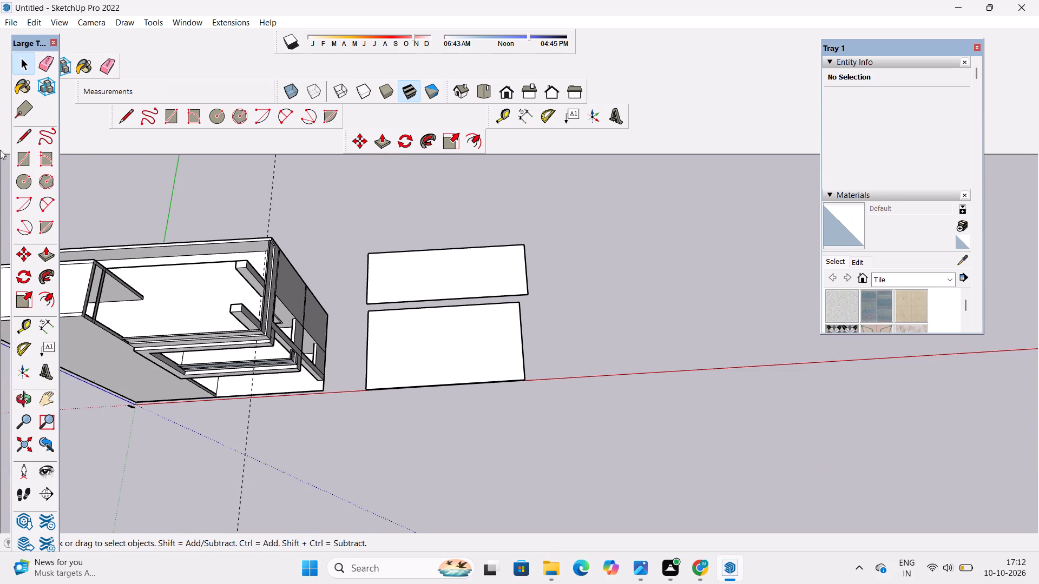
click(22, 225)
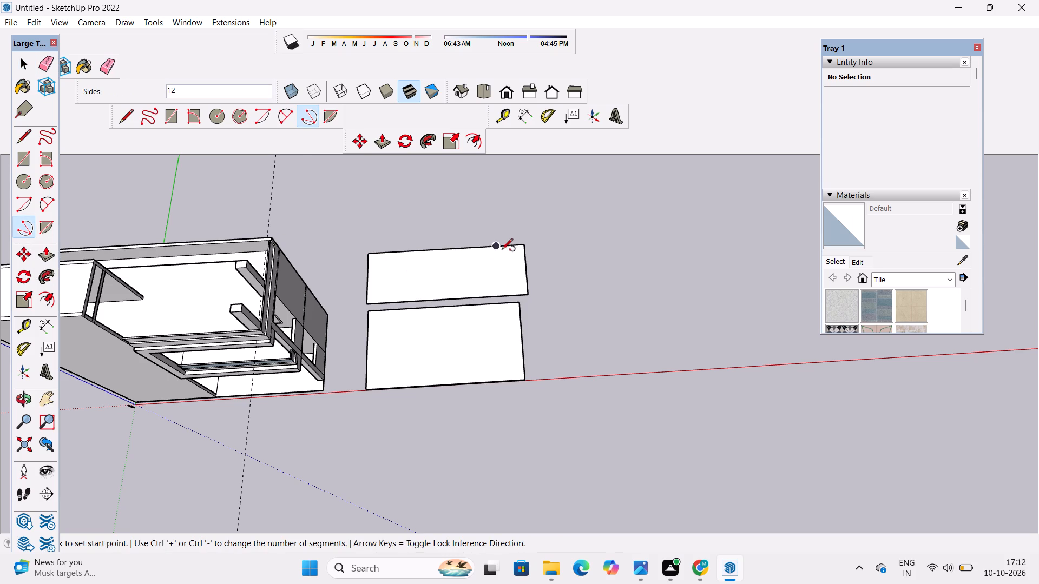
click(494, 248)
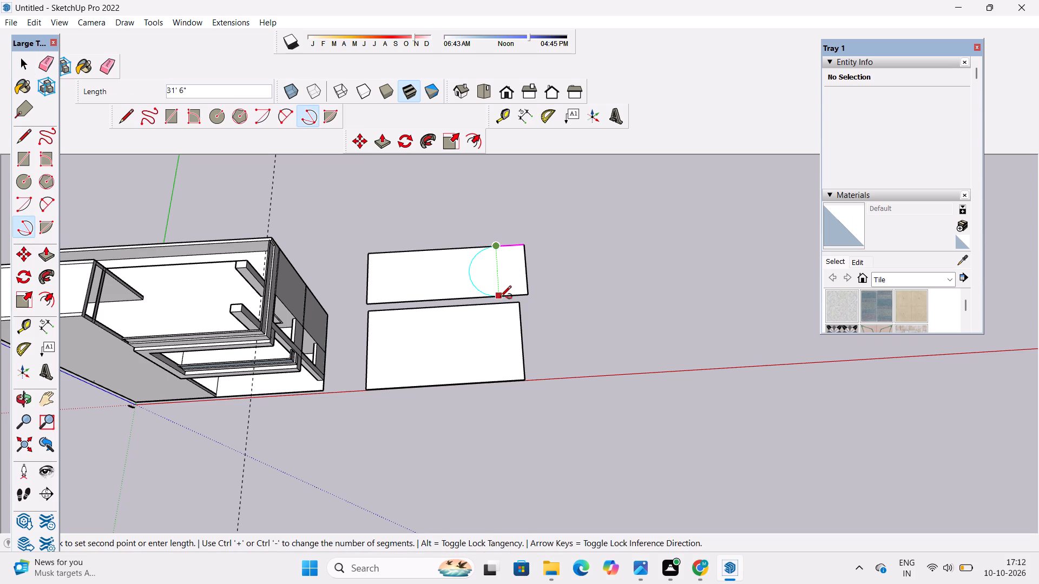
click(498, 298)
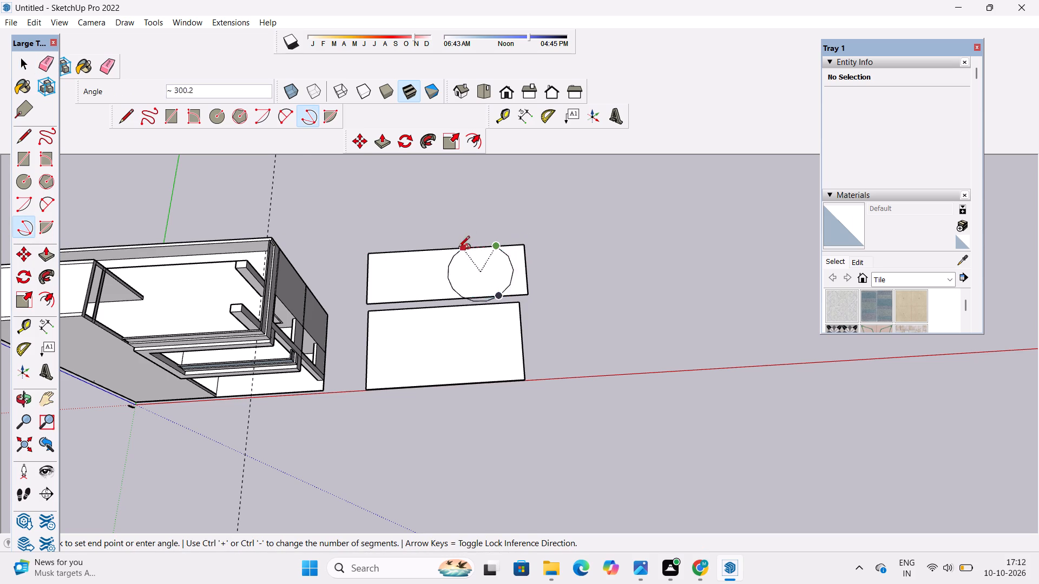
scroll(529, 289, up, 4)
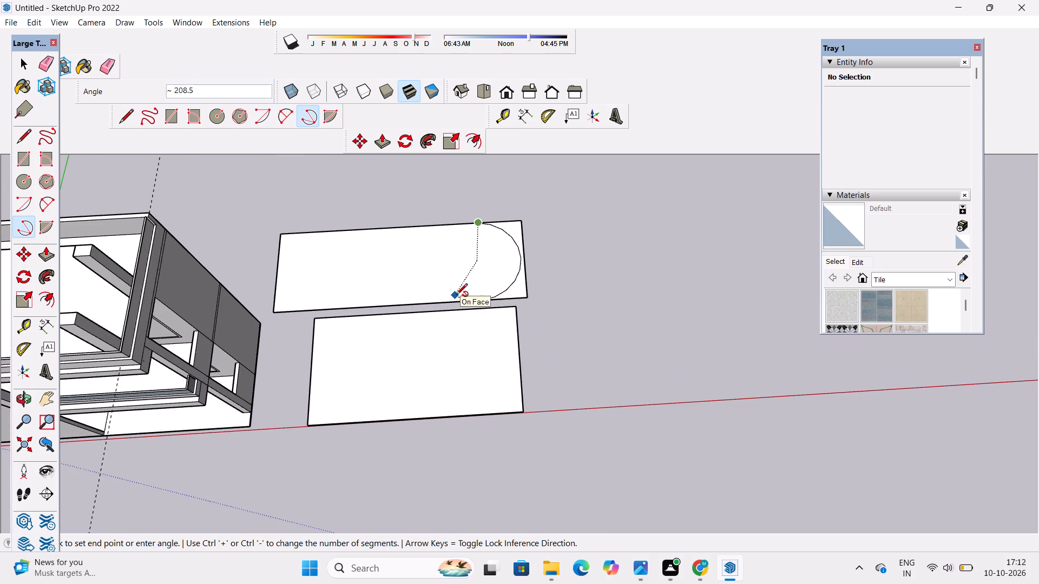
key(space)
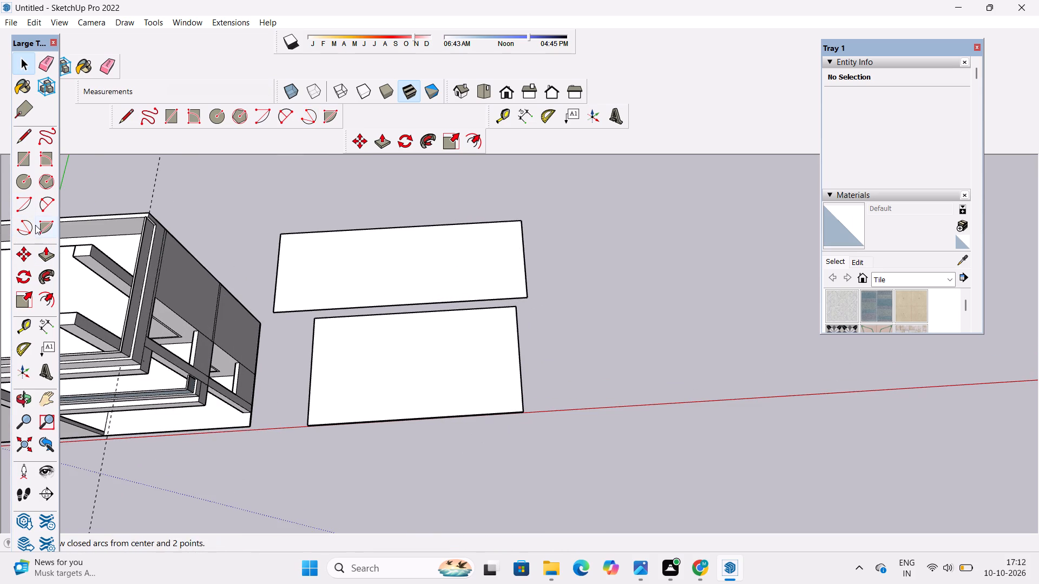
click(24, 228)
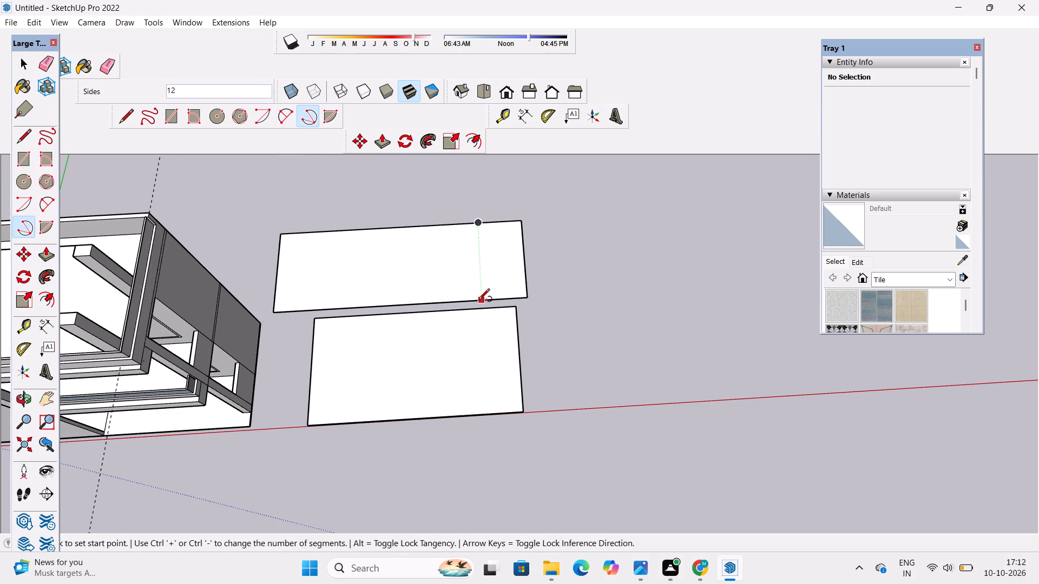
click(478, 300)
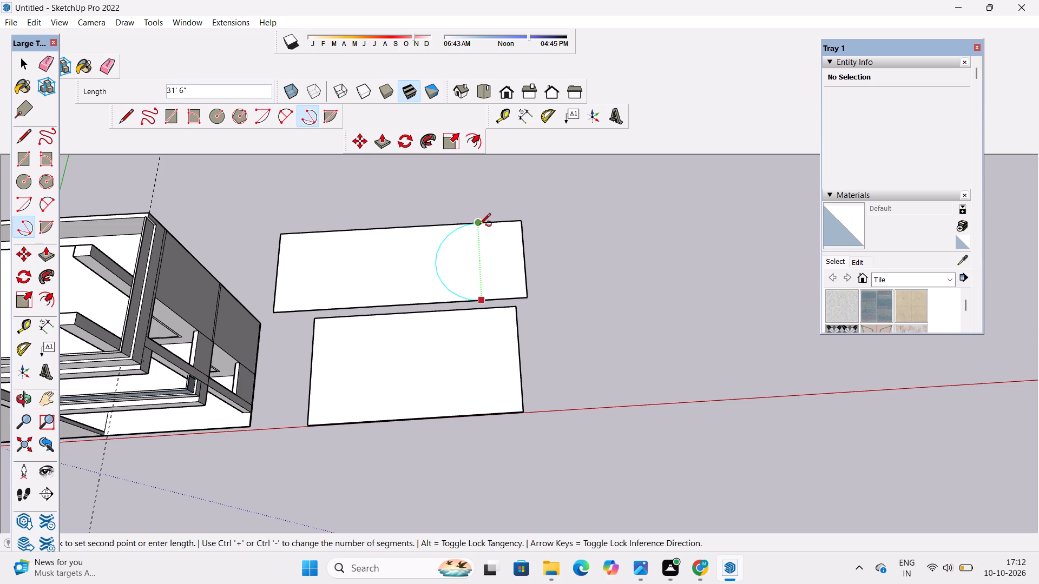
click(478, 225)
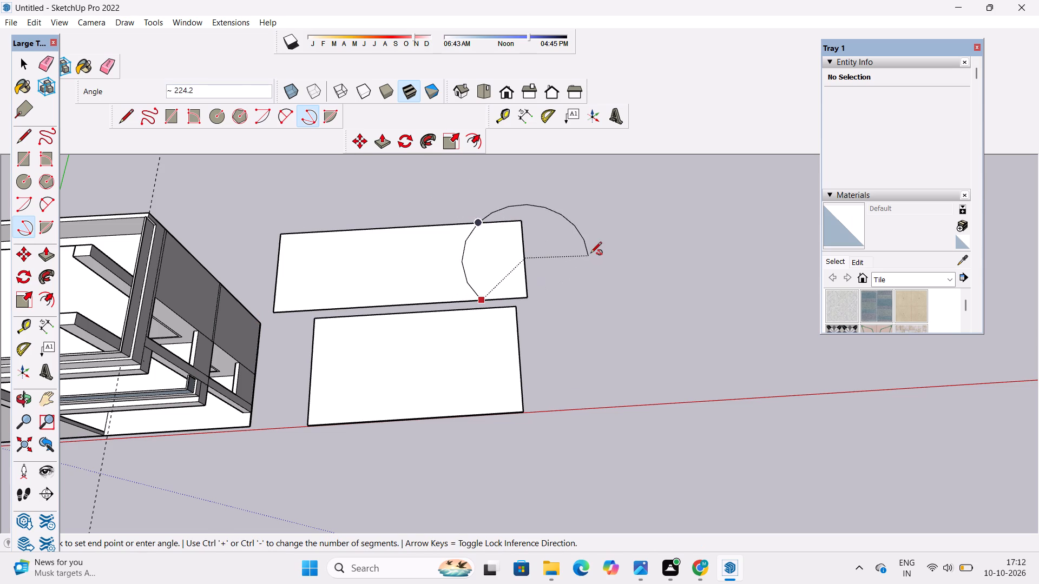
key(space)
Draw a two-point half-circle arc across the raised rectangle's end farthest from the house, spanning 31' 6" and bulging outward.
click(47, 204)
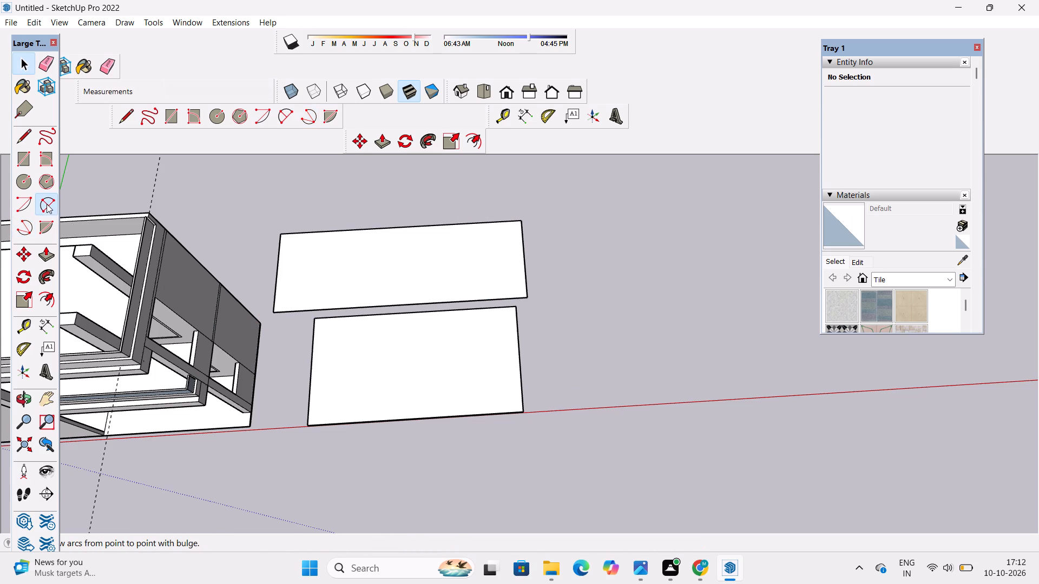
click(476, 224)
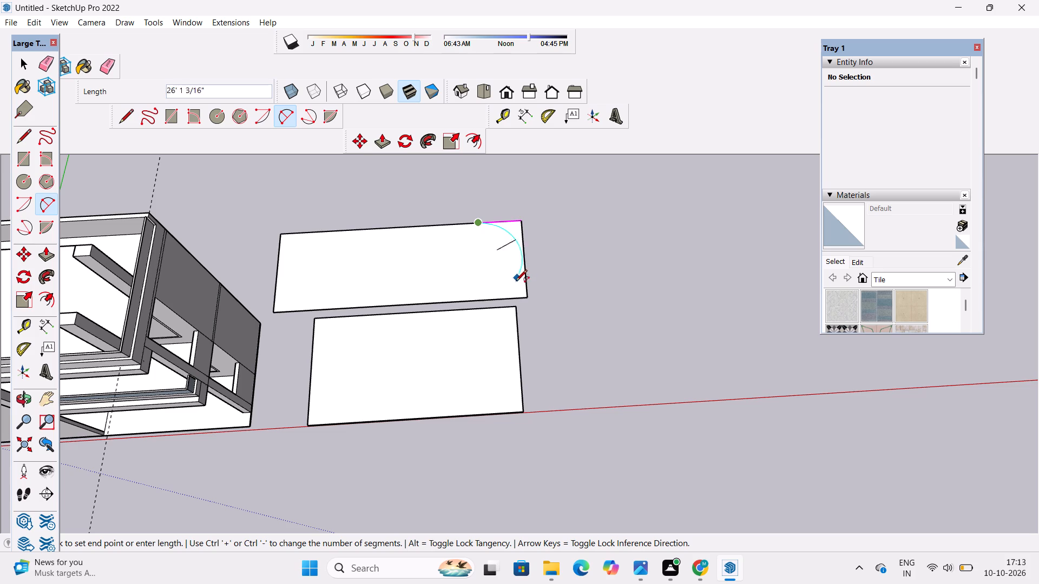
click(481, 304)
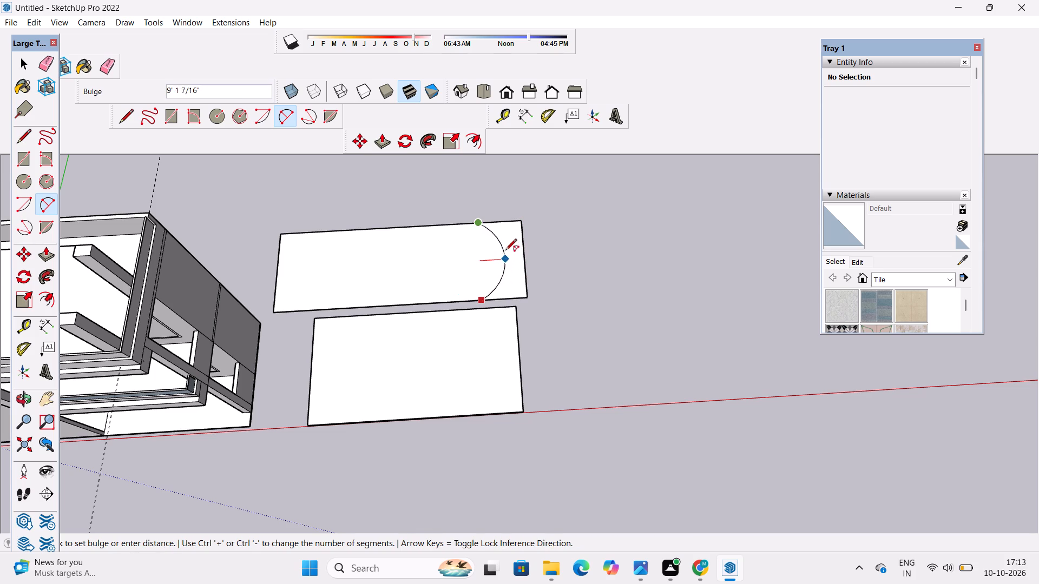
click(517, 230)
key(space)
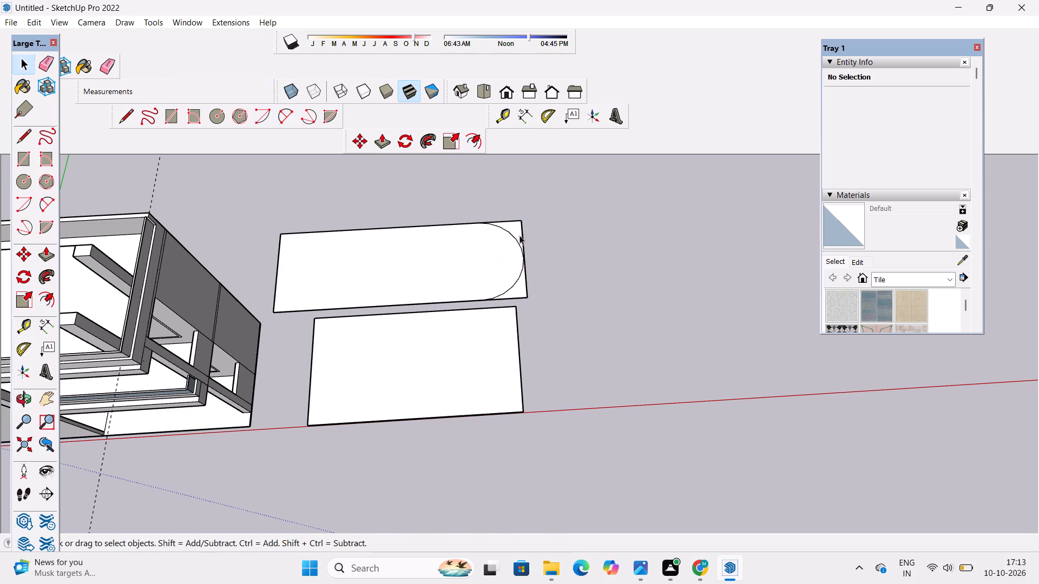
Set the half-circle arc's segment count to 30.
scroll(510, 276, up, 11)
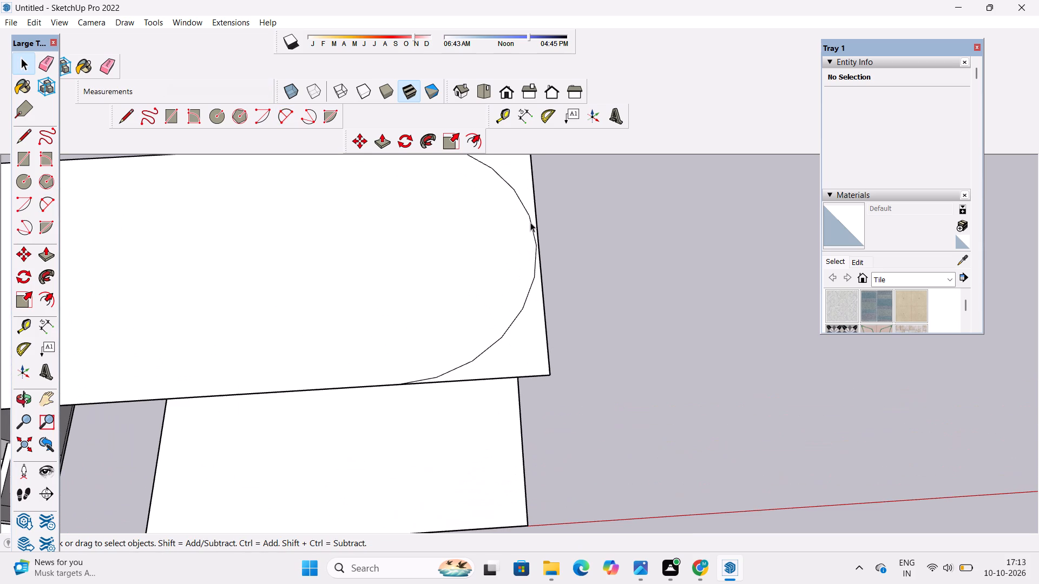
click(530, 222)
click(936, 130)
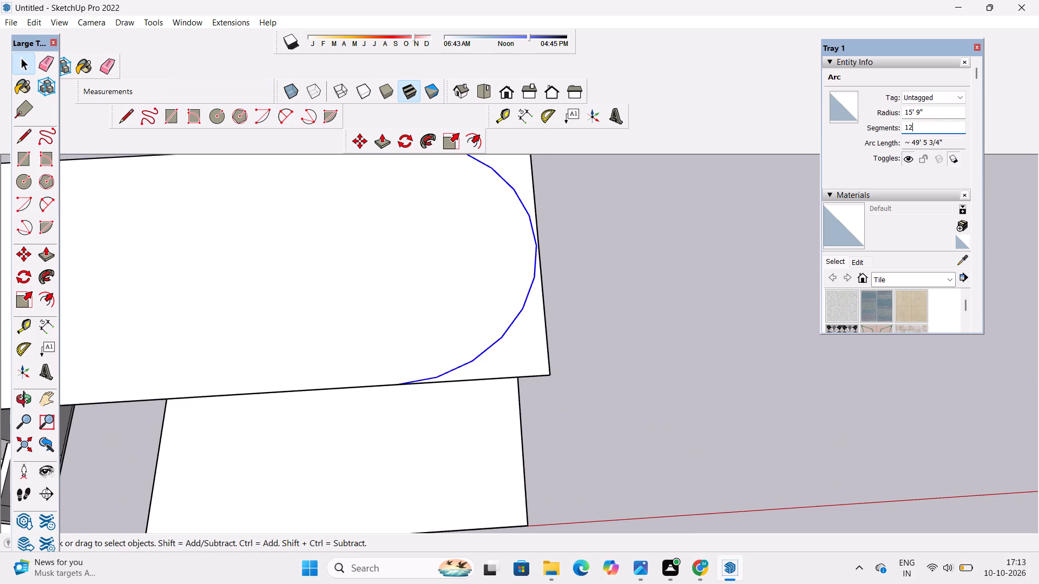
key(BackSpace)
key(BackSpace)
key(BackSpace)
key(BackSpace)
key(BackSpace)
key(BackSpace)
key(BackSpace)
key(BackSpace)
key(BackSpace)
key(BackSpace)
text(30)
key(Return)
click(643, 284)
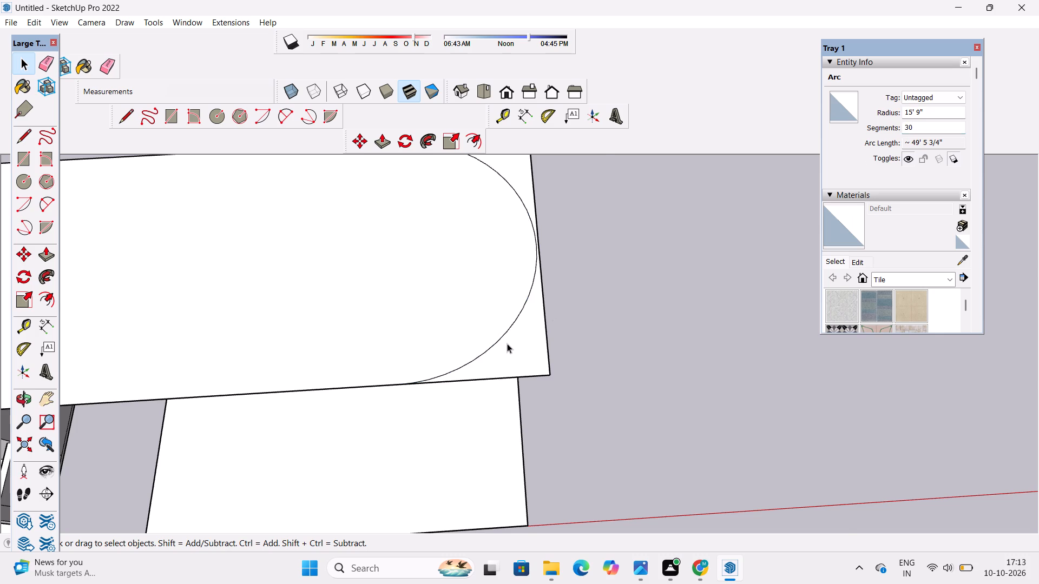
Erase the rectangle's short edge and the leftover corner lines outside the arc, leaving a rounded end on the raised outline.
scroll(503, 346, up, 9)
scroll(490, 370, down, 16)
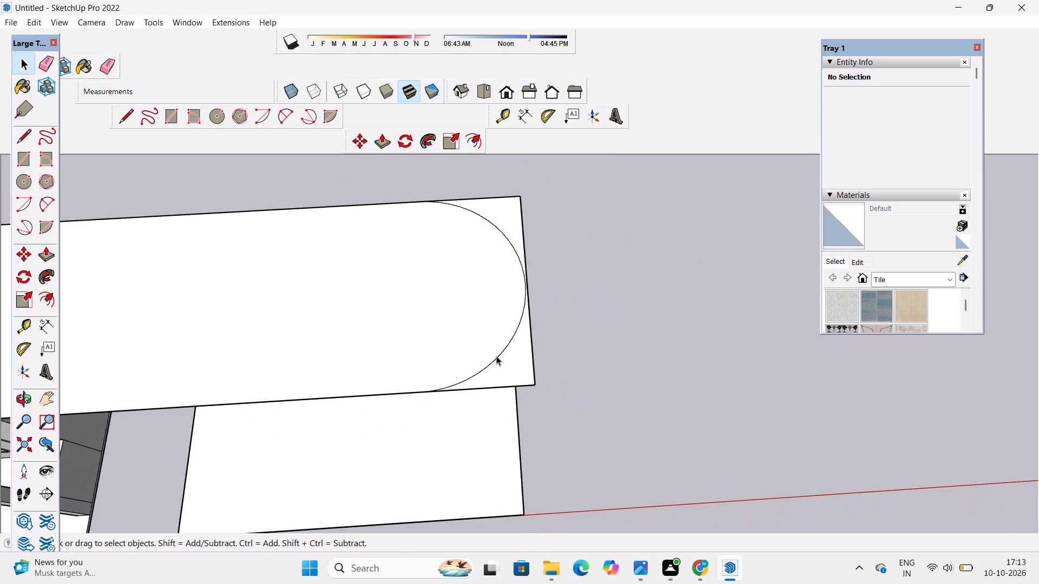
key(e)
drag(523, 219, 514, 260)
drag(516, 221, 512, 233)
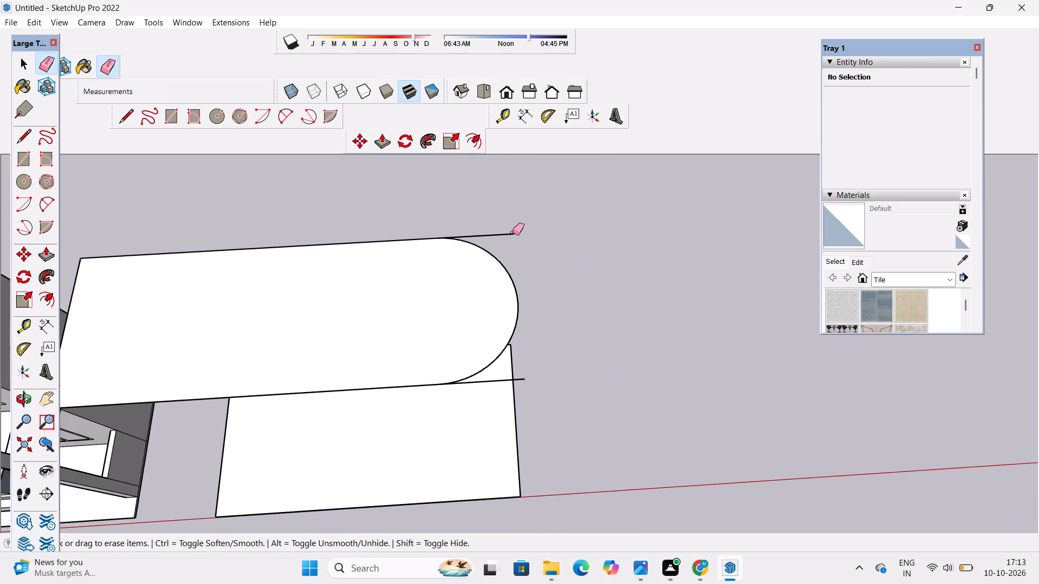
drag(512, 233, 512, 238)
scroll(514, 380, up, 5)
drag(490, 378, 488, 394)
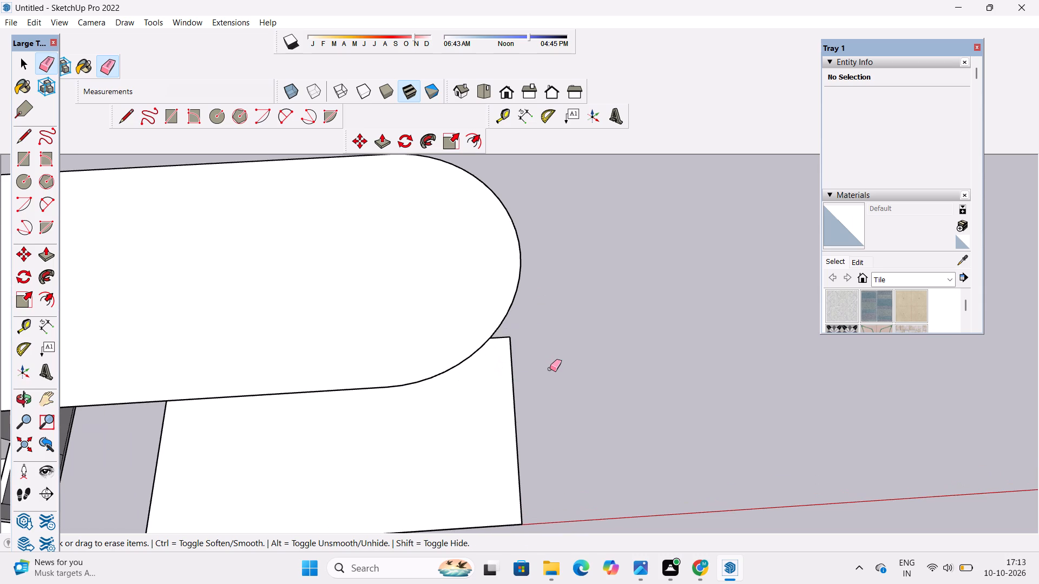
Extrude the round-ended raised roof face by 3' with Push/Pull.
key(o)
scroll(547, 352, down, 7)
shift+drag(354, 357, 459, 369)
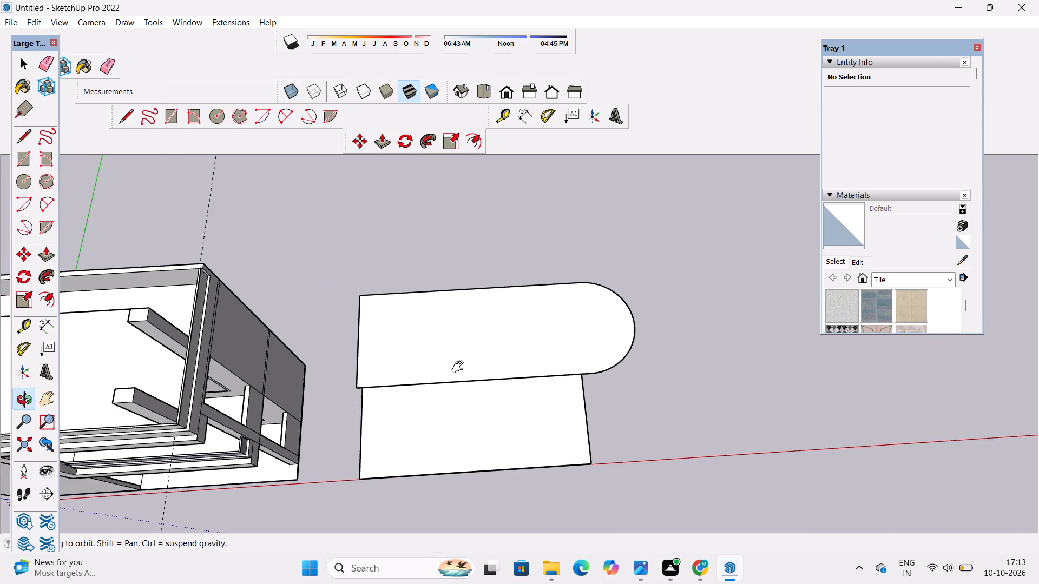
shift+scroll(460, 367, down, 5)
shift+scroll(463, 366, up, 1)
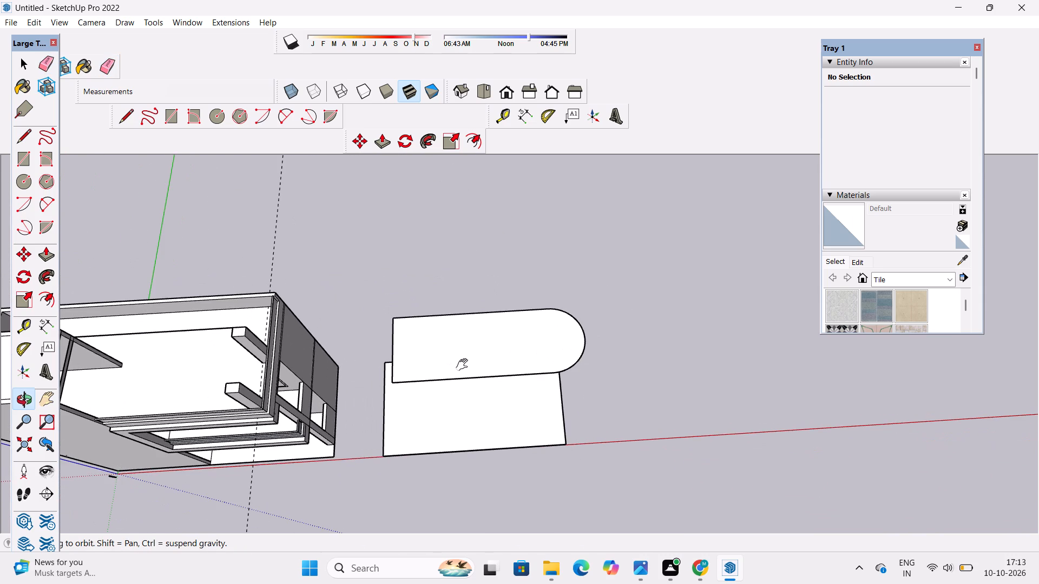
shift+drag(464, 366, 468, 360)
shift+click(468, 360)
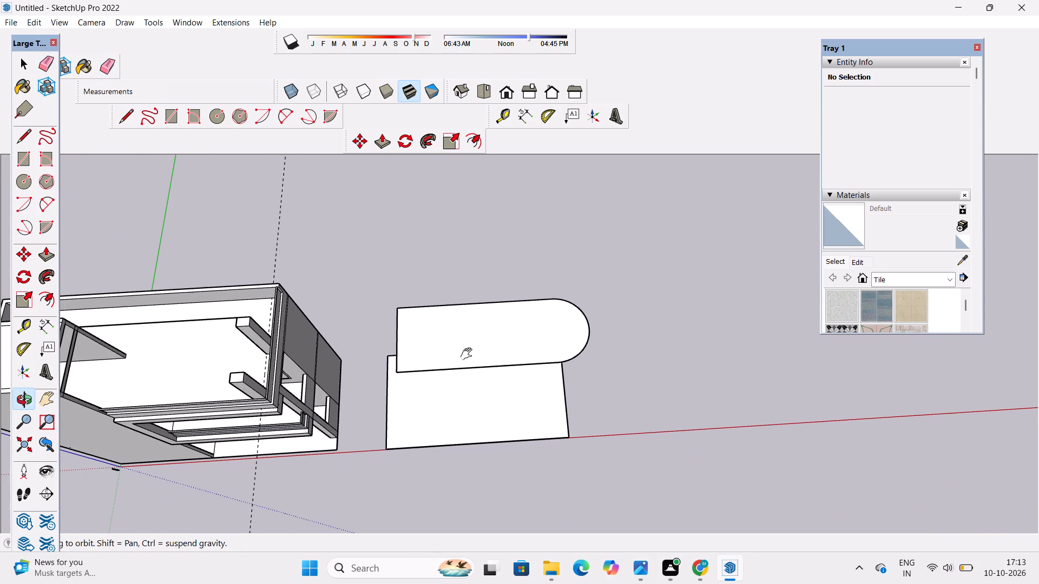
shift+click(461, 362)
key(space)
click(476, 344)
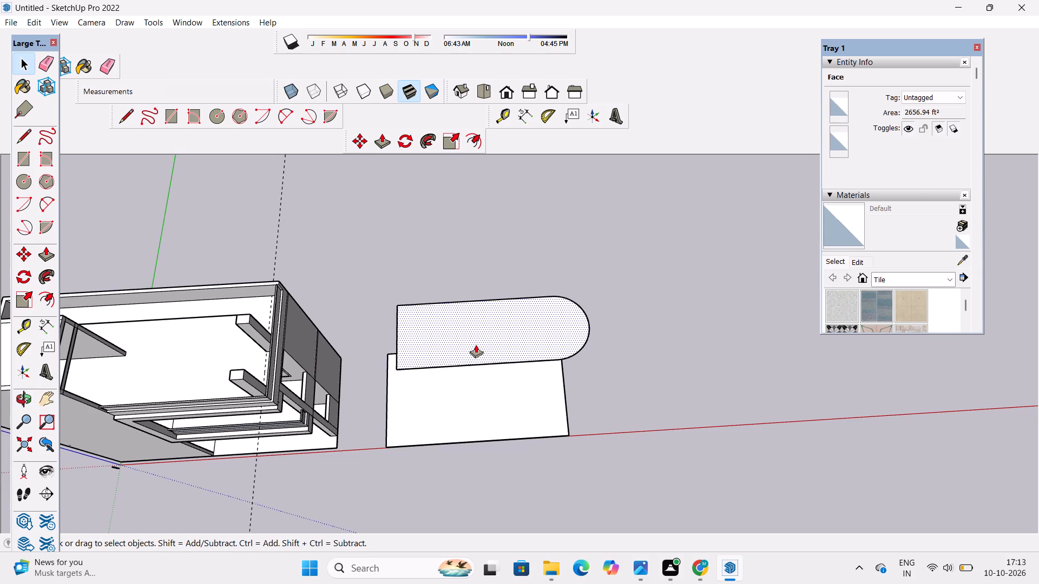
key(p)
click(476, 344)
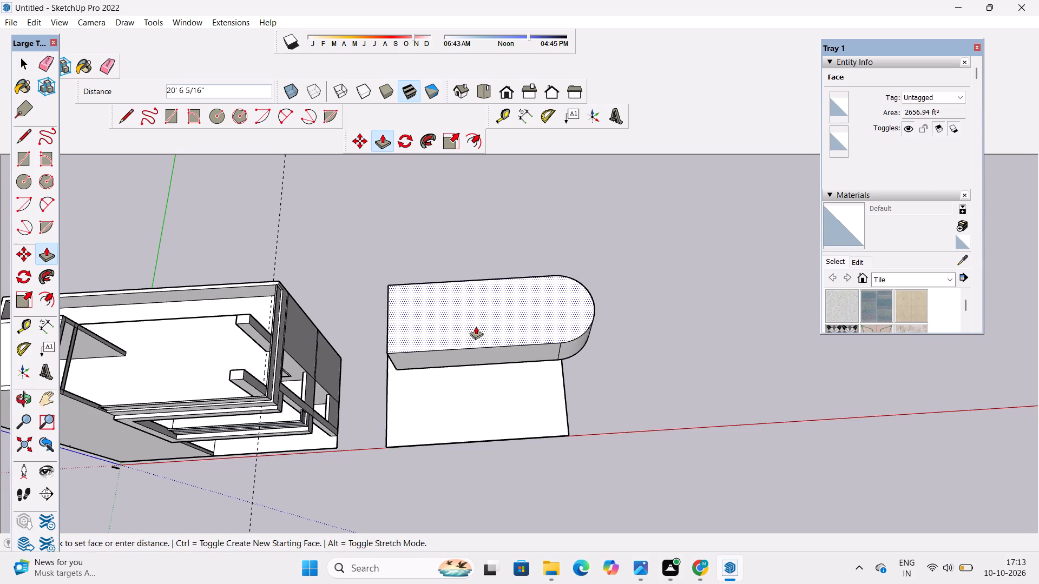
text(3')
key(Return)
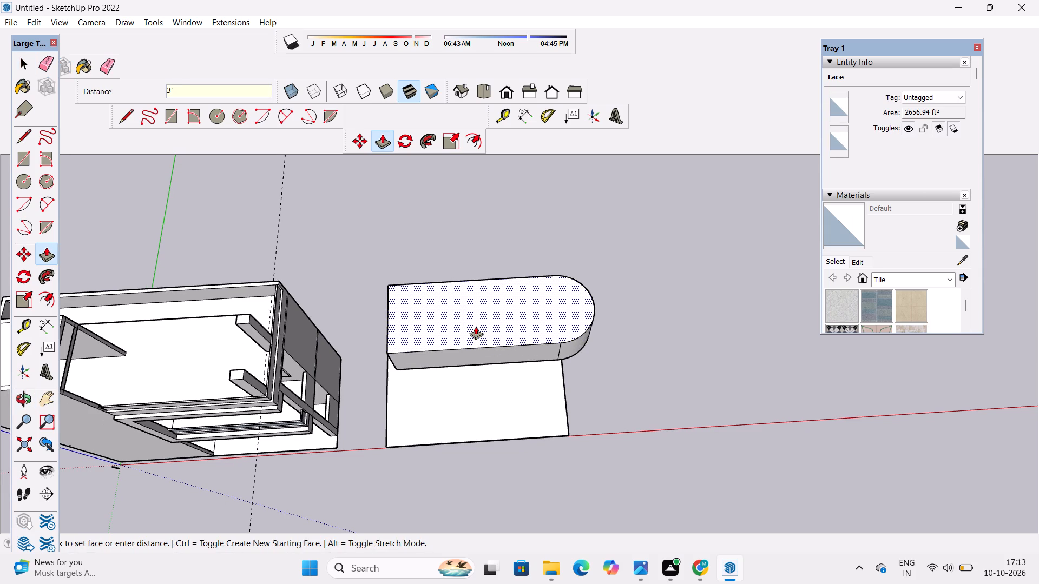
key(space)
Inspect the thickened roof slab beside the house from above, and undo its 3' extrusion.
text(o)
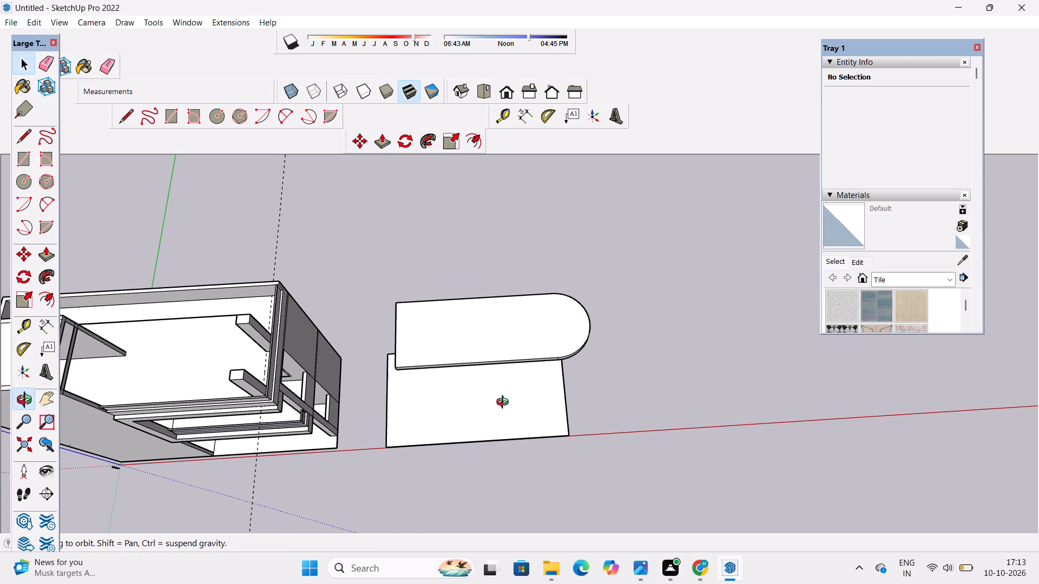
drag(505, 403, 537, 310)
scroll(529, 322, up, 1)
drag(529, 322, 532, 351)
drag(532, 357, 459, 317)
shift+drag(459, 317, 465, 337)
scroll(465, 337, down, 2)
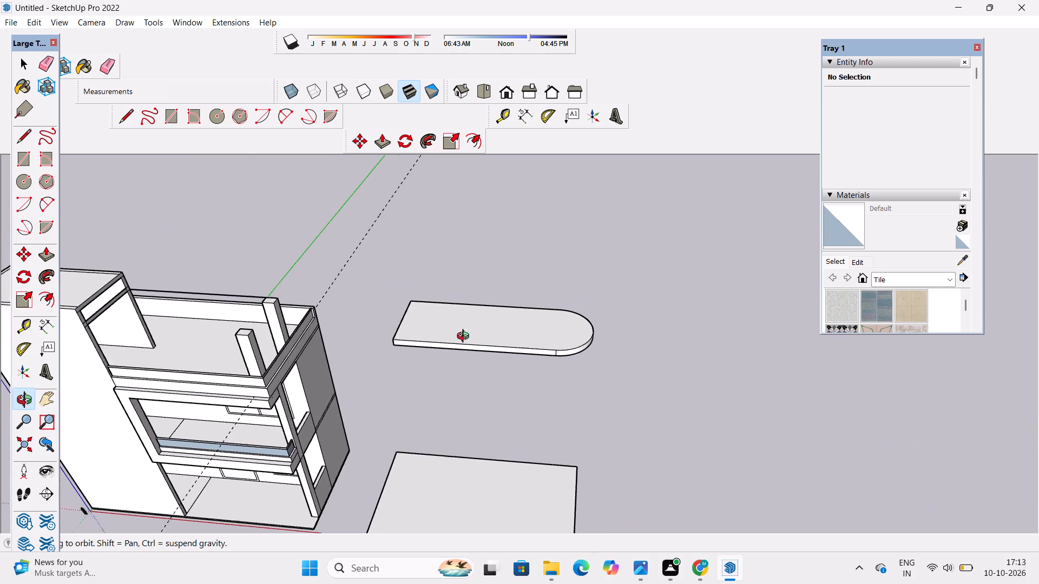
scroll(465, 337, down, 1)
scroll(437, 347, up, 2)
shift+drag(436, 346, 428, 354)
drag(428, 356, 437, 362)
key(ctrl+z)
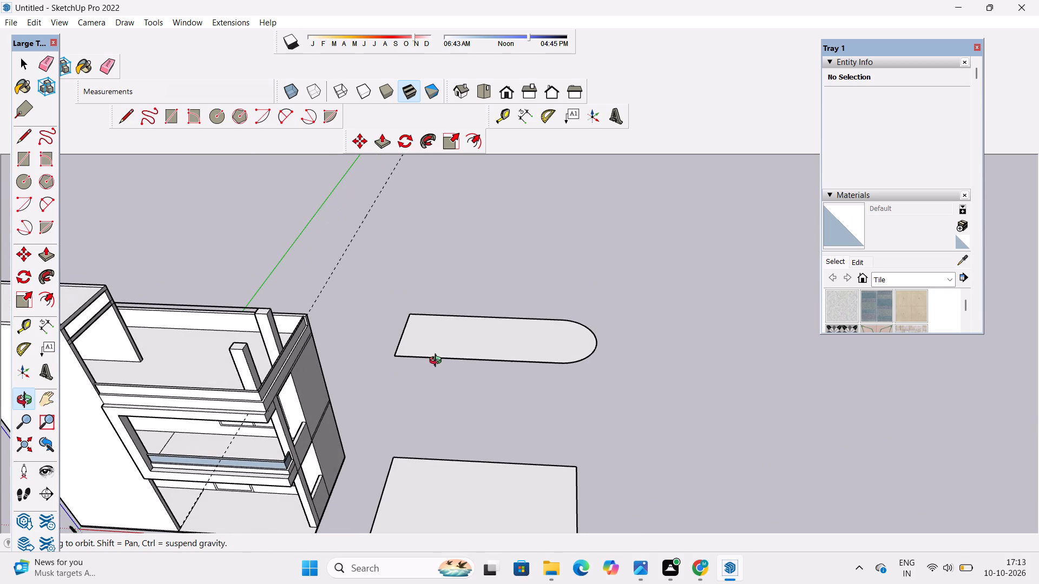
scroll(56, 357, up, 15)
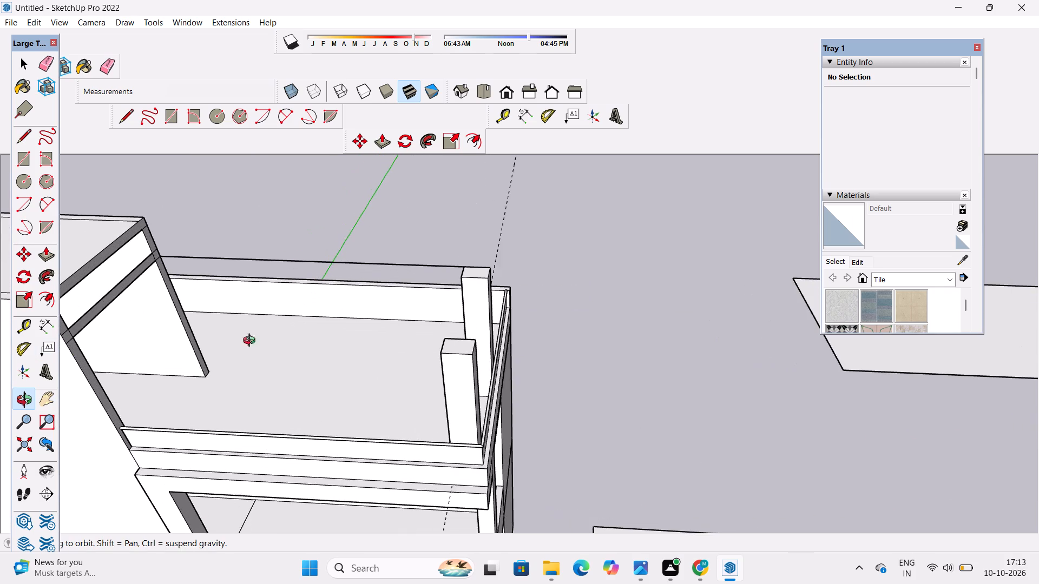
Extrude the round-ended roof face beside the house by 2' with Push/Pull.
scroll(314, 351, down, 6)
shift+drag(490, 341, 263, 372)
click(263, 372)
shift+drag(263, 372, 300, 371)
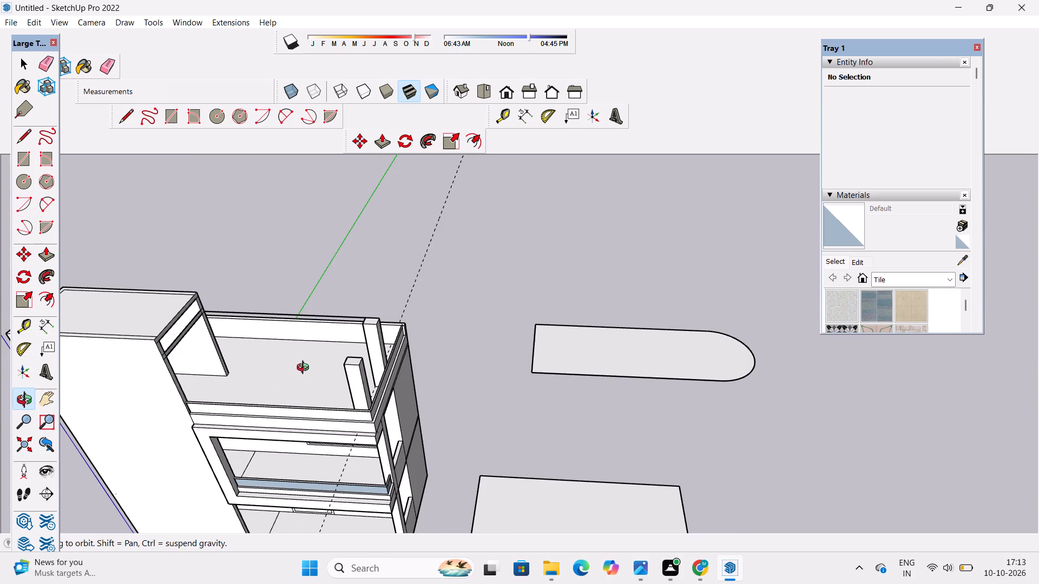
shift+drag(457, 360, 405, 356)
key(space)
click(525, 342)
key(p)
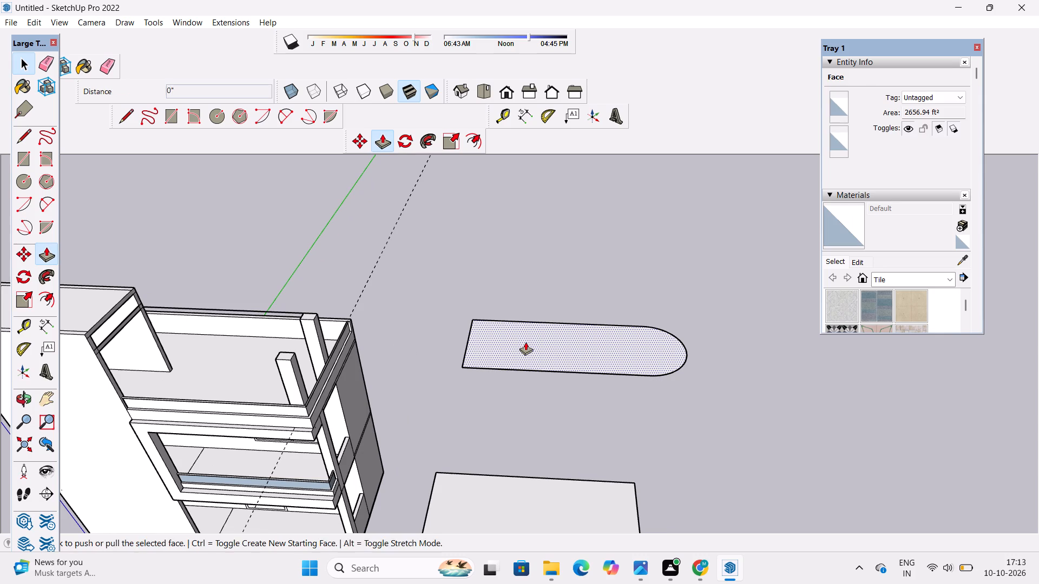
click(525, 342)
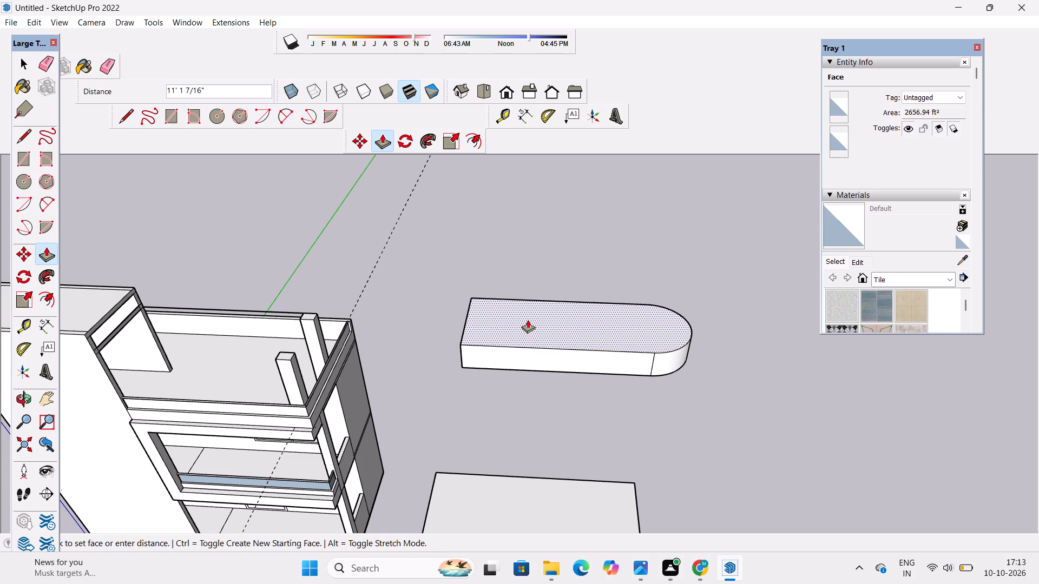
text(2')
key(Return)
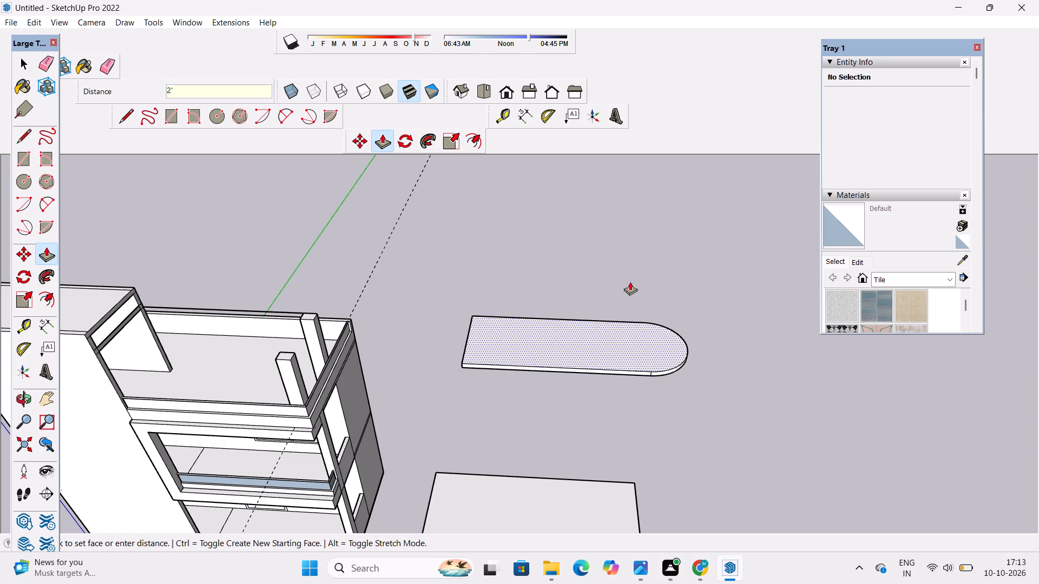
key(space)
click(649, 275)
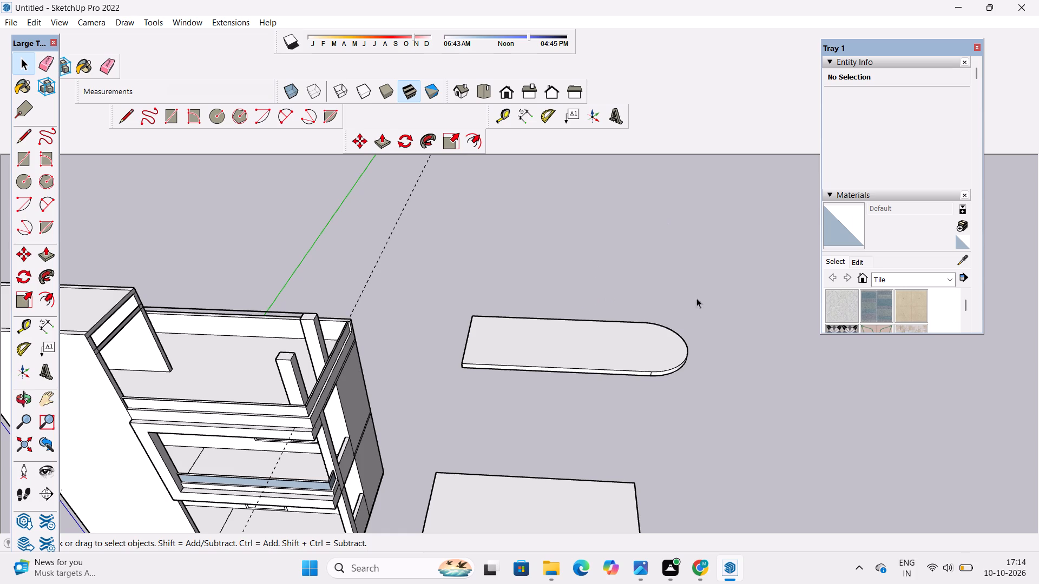
Examine the house, its terrace pillars and the detached round-ended roof slab from the front, from above and from the side.
key(o)
scroll(584, 294, down, 6)
drag(524, 321, 744, 307)
scroll(760, 298, up, 3)
shift+drag(1008, 361, 997, 366)
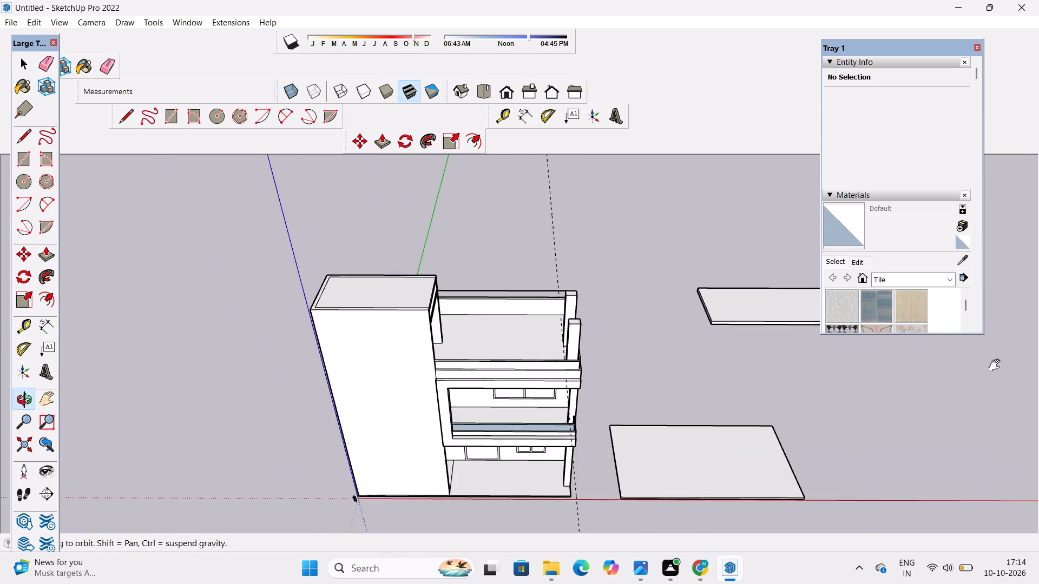
shift+drag(997, 366, 820, 377)
shift+drag(821, 395, 811, 341)
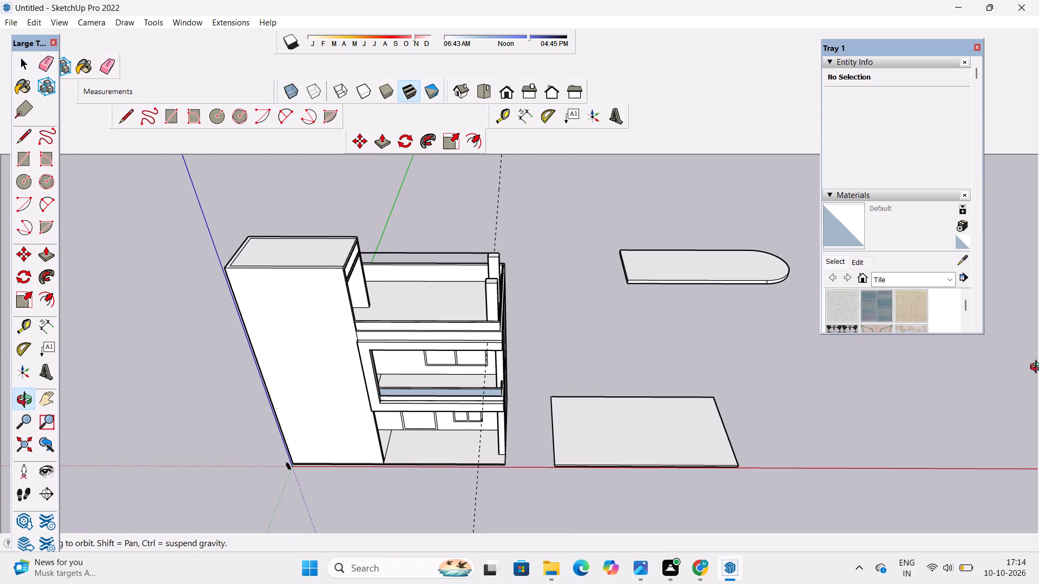
scroll(573, 317, down, 1)
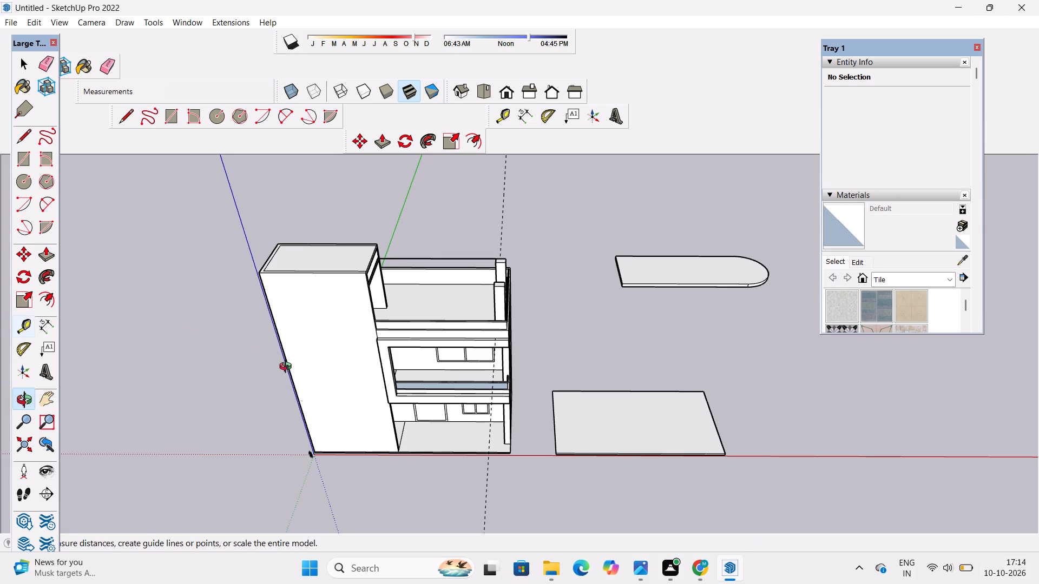
scroll(437, 353, down, 3)
shift+drag(432, 383, 432, 464)
drag(428, 464, 424, 362)
drag(328, 466, 345, 417)
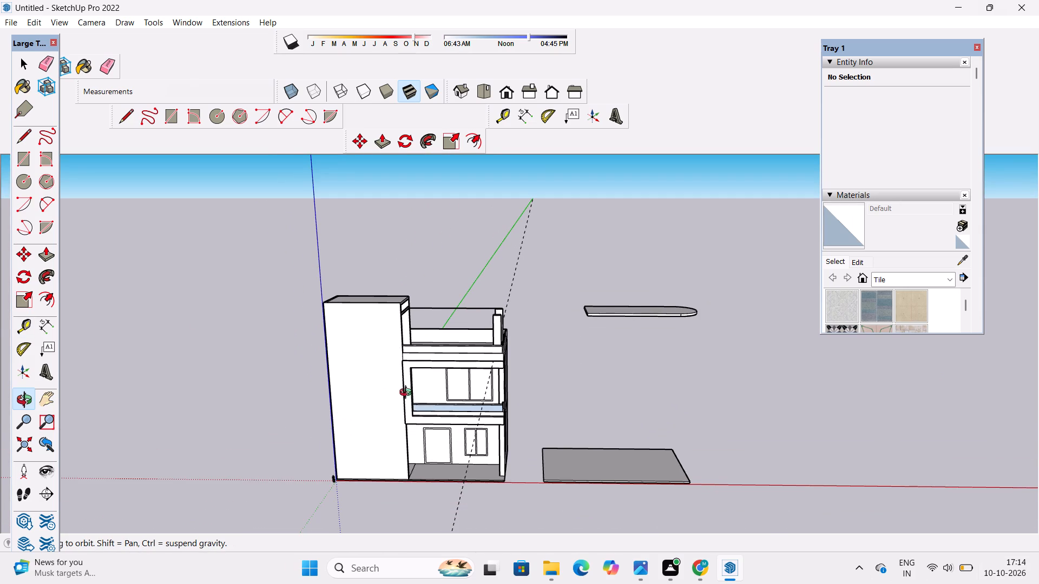
drag(413, 386, 332, 390)
drag(460, 382, 340, 410)
drag(409, 385, 379, 402)
drag(348, 424, 523, 430)
scroll(393, 428, up, 3)
shift+drag(366, 444, 383, 380)
drag(430, 380, 238, 418)
scroll(551, 269, up, 3)
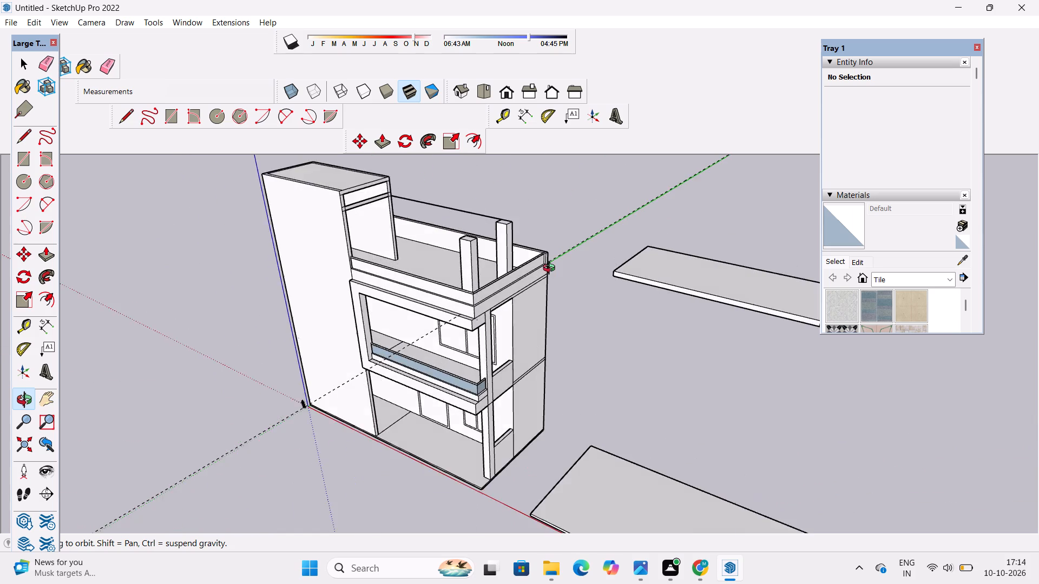
shift+drag(543, 277, 498, 357)
drag(450, 390, 542, 388)
drag(495, 419, 494, 382)
drag(494, 382, 563, 386)
scroll(474, 363, up, 1)
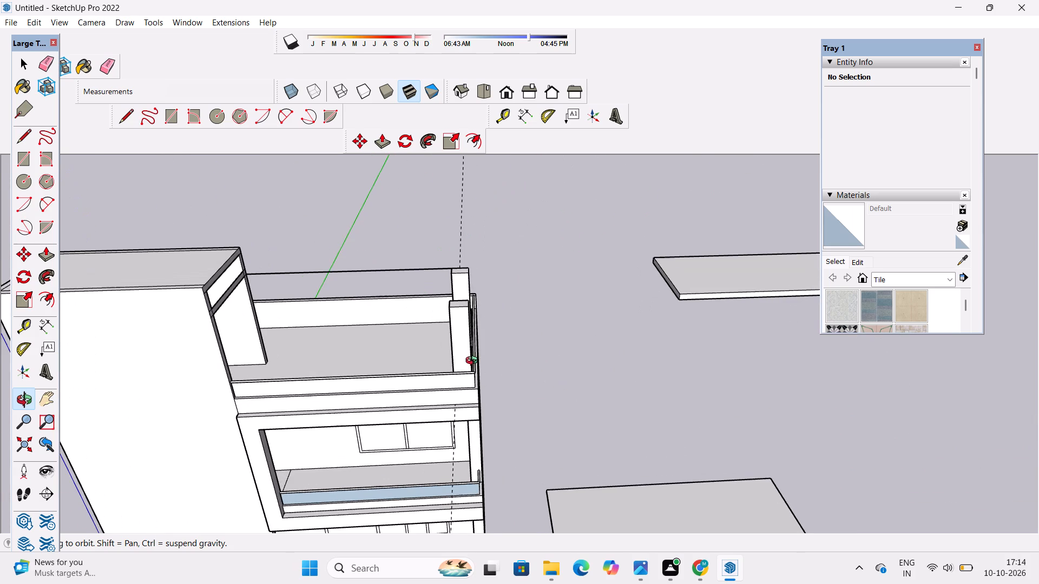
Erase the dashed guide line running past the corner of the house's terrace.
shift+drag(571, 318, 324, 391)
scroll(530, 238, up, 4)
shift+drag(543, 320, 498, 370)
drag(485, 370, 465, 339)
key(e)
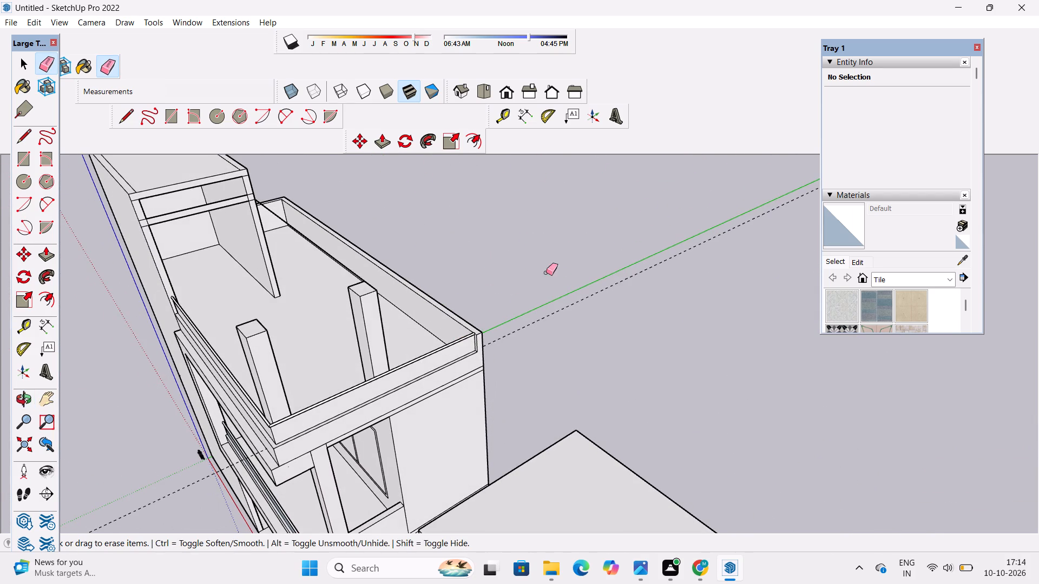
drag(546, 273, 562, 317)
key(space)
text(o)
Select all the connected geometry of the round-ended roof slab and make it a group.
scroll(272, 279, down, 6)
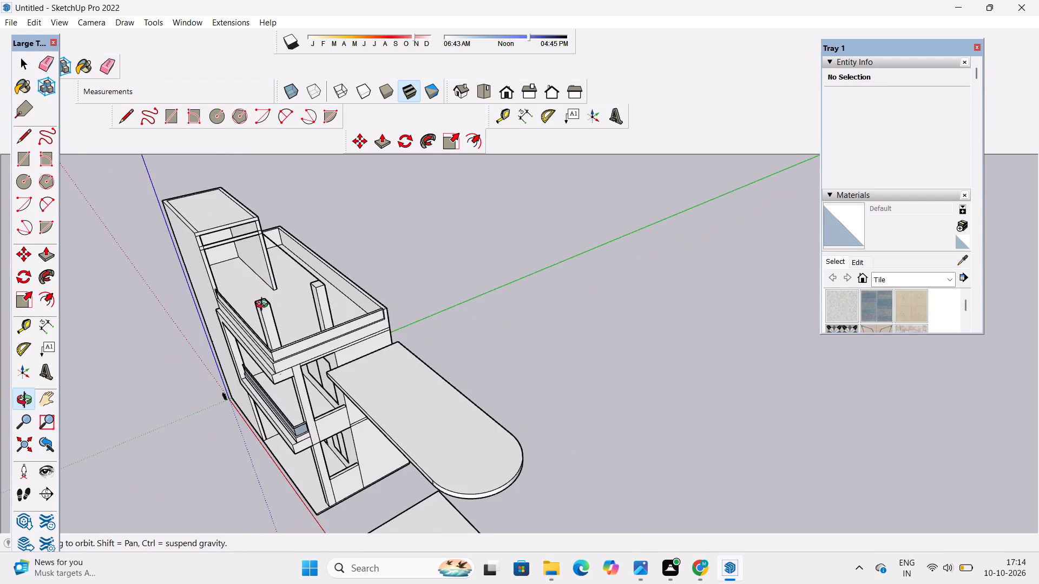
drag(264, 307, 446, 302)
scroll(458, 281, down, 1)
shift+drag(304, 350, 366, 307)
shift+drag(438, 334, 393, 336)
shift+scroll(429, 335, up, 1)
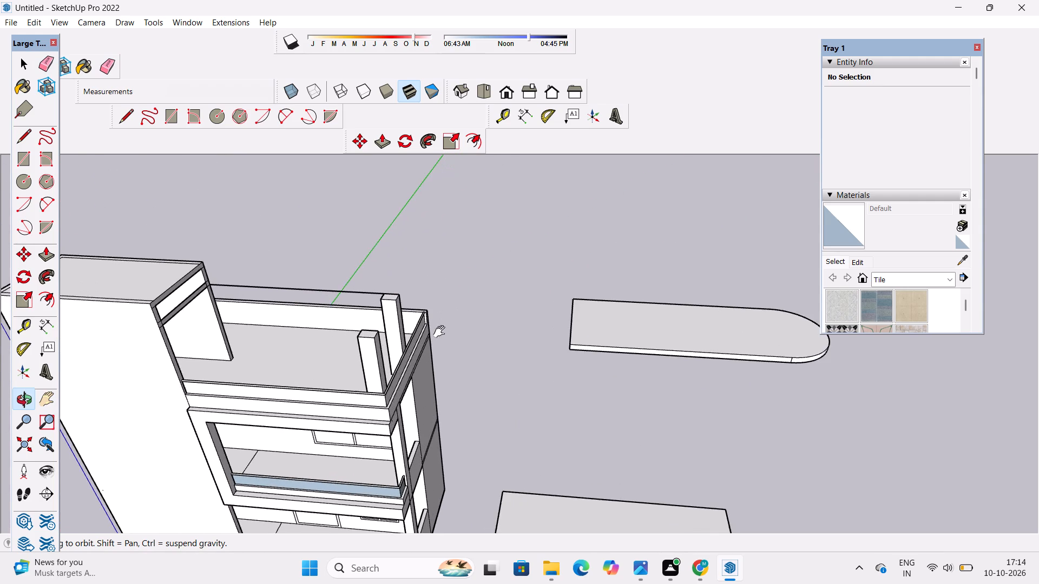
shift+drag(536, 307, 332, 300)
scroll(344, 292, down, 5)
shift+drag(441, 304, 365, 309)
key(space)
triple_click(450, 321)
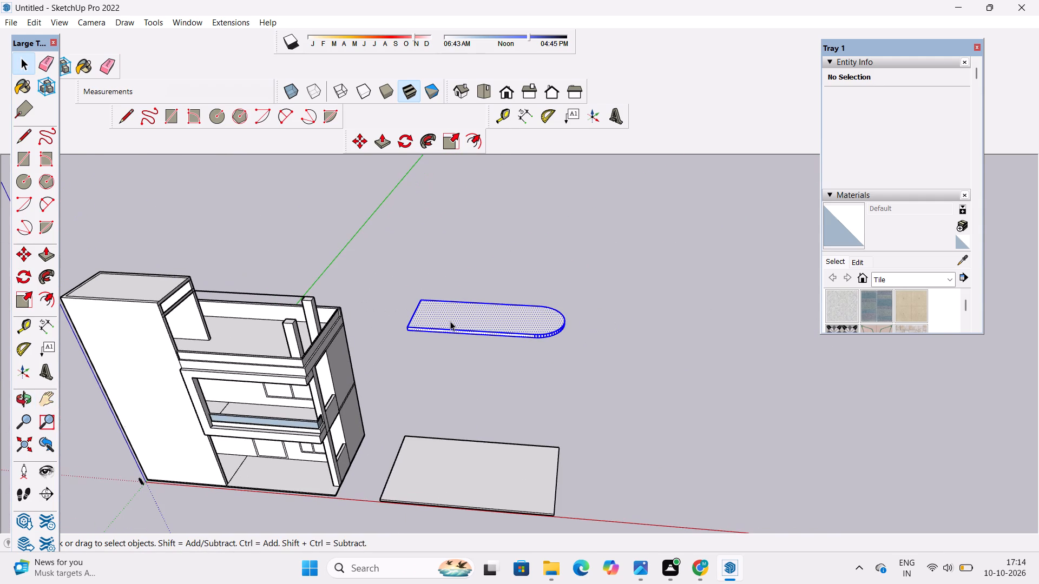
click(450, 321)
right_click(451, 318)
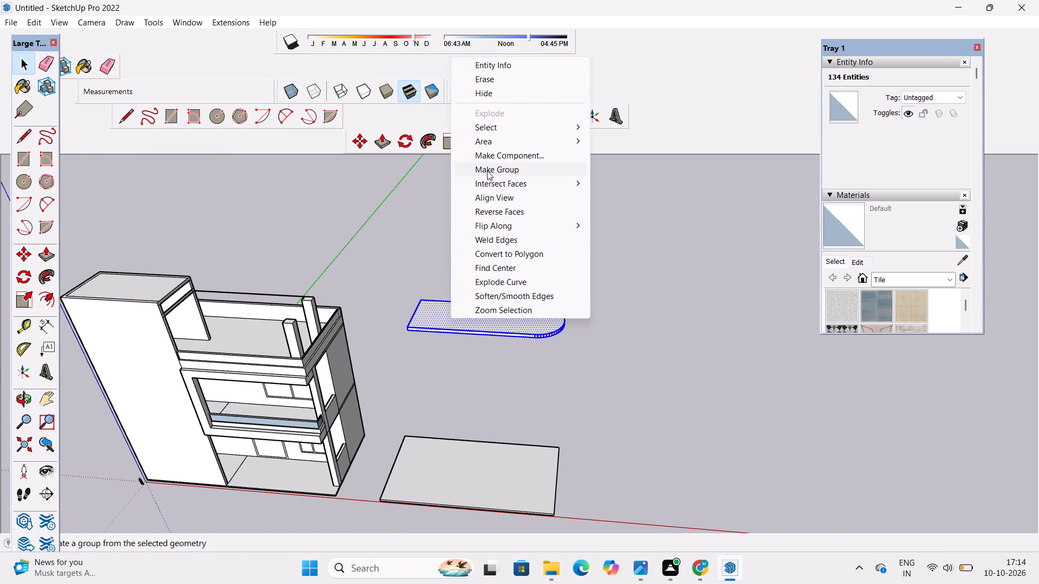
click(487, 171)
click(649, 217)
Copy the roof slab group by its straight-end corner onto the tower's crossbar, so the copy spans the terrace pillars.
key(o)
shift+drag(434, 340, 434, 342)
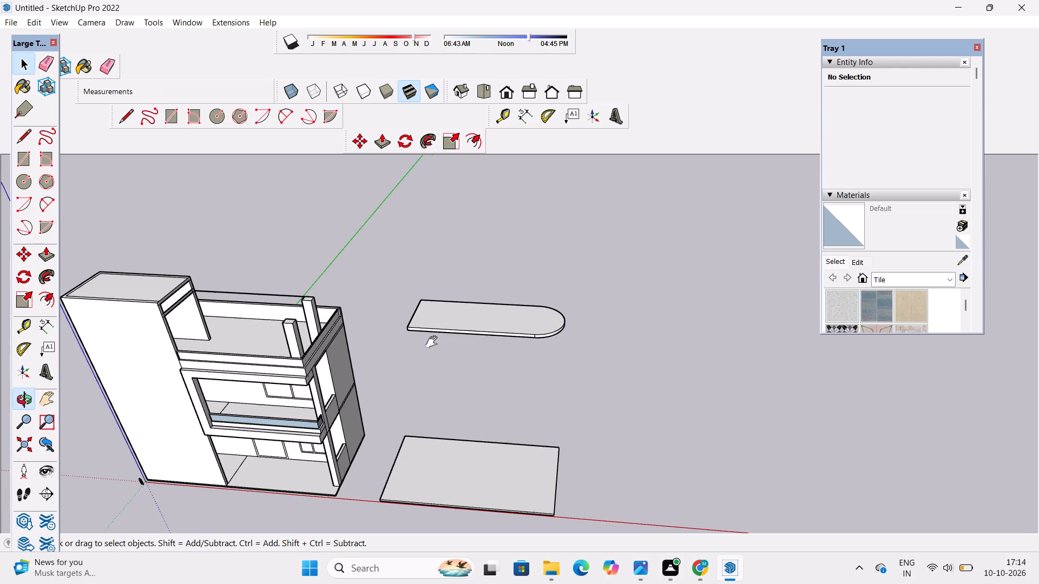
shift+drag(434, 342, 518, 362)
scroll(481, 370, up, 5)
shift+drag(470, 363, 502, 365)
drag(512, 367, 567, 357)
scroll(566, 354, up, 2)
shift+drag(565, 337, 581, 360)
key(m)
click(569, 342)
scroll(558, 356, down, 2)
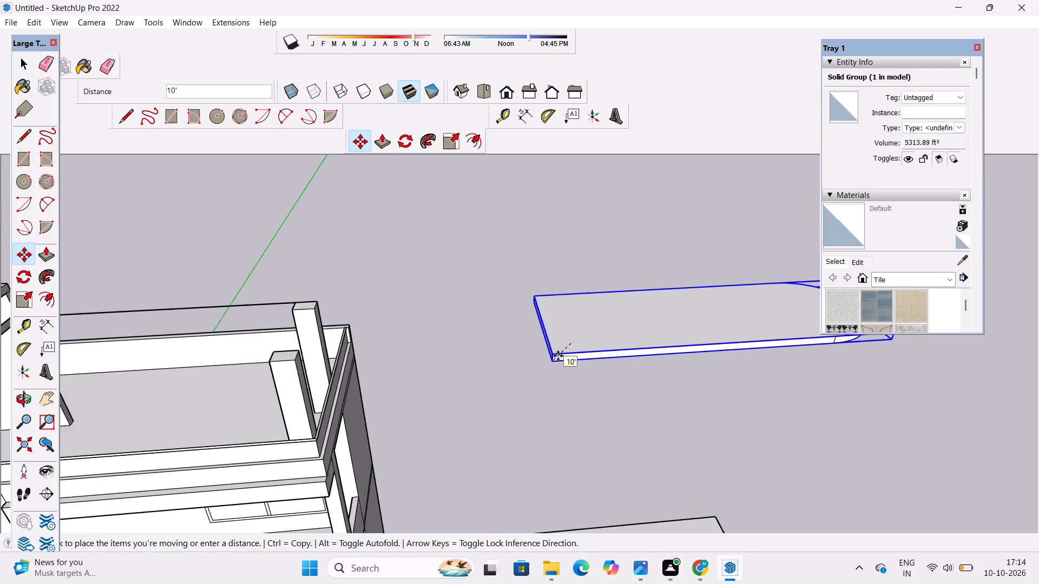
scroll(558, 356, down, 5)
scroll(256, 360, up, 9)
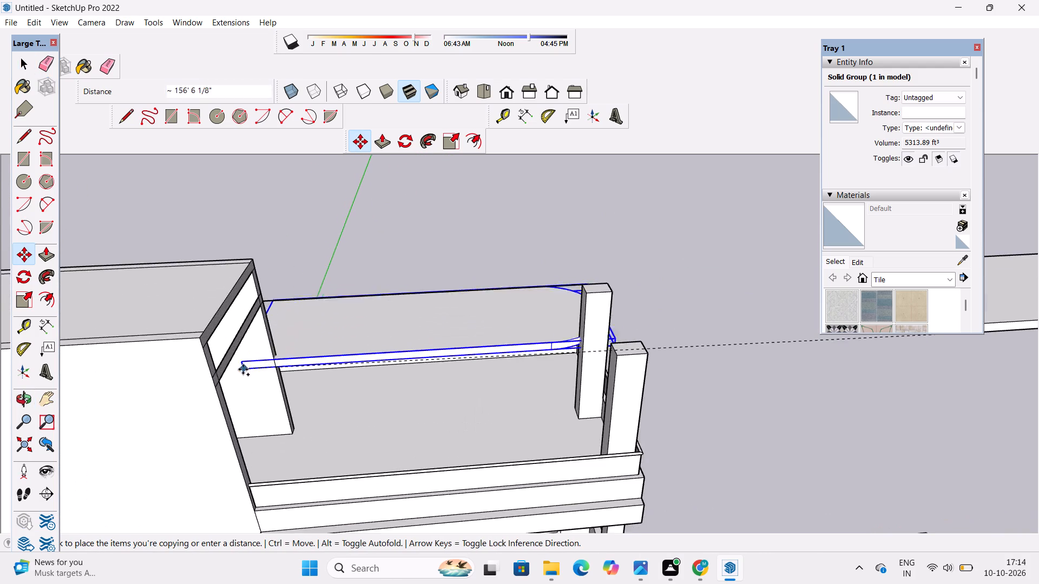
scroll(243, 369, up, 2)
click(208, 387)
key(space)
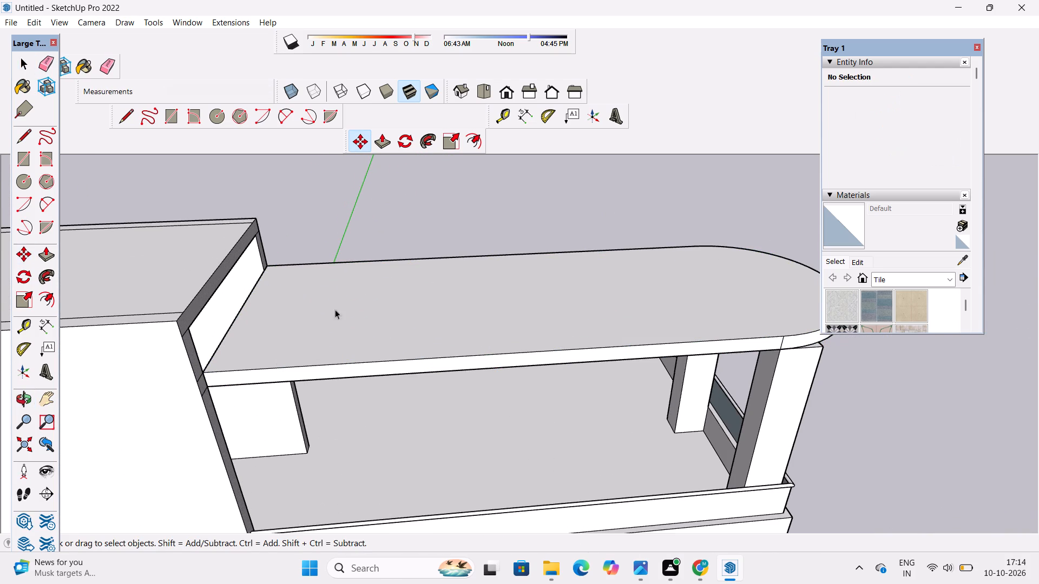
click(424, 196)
Examine how the copied roof slab meets the terrace pillars and the tower's crossbar, from below, from the front and from above.
scroll(440, 328, down, 4)
key(o)
drag(531, 386, 532, 236)
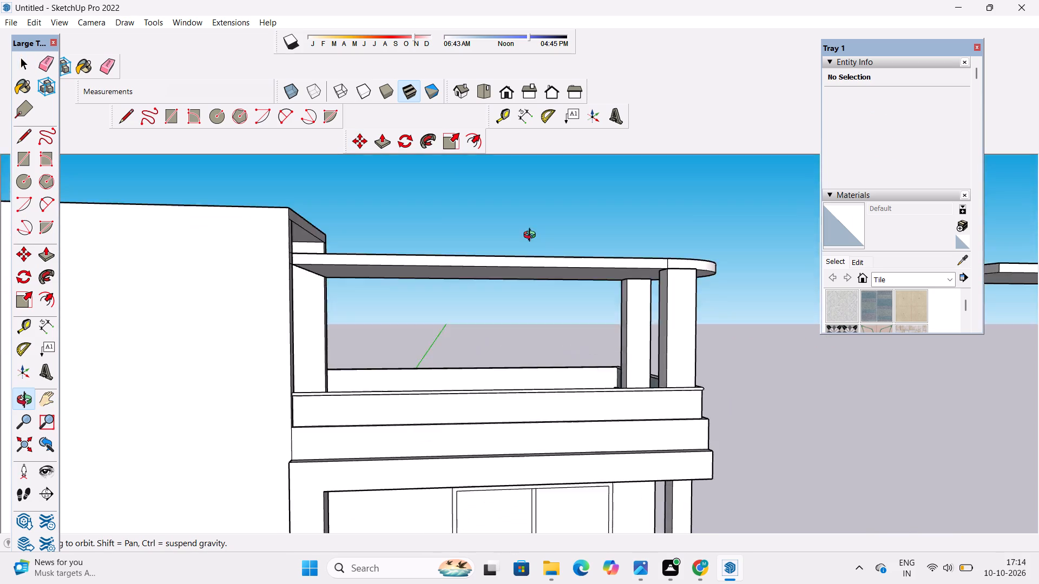
drag(532, 236, 537, 189)
scroll(538, 188, down, 1)
drag(532, 216, 527, 250)
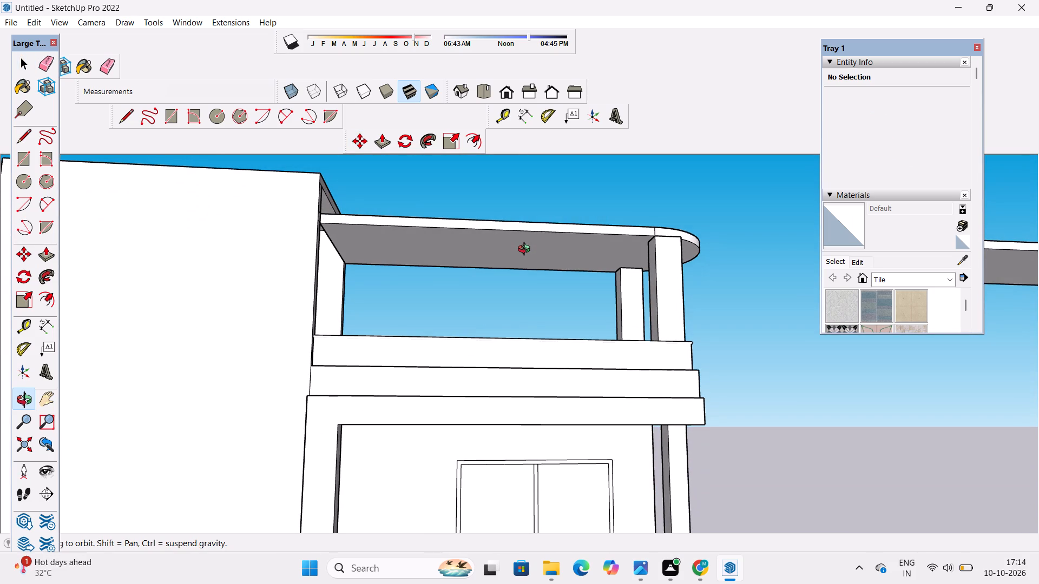
scroll(527, 250, down, 3)
drag(524, 257, 490, 413)
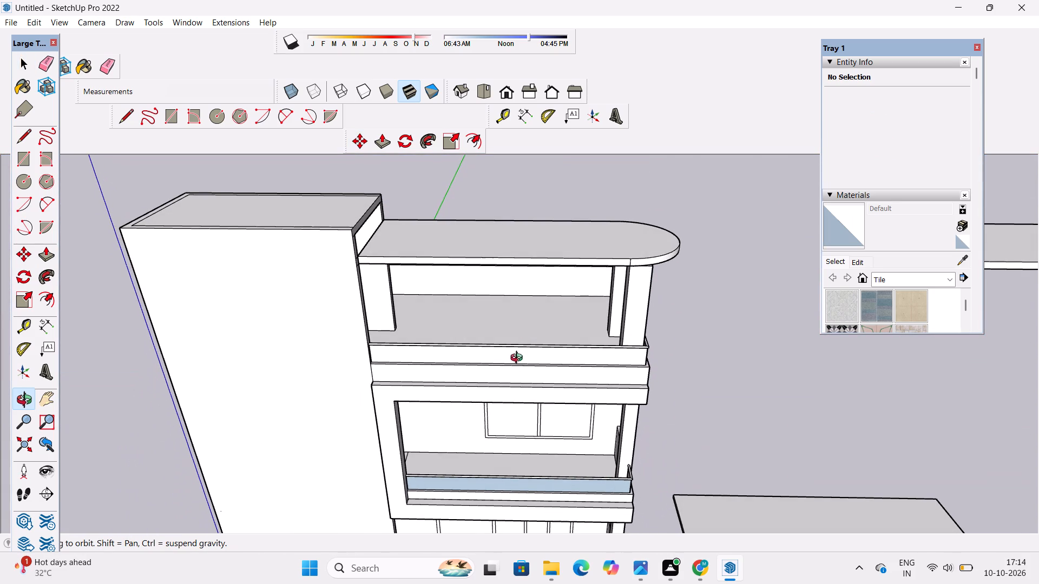
shift+drag(553, 296, 429, 333)
scroll(429, 327, down, 6)
drag(444, 321, 459, 384)
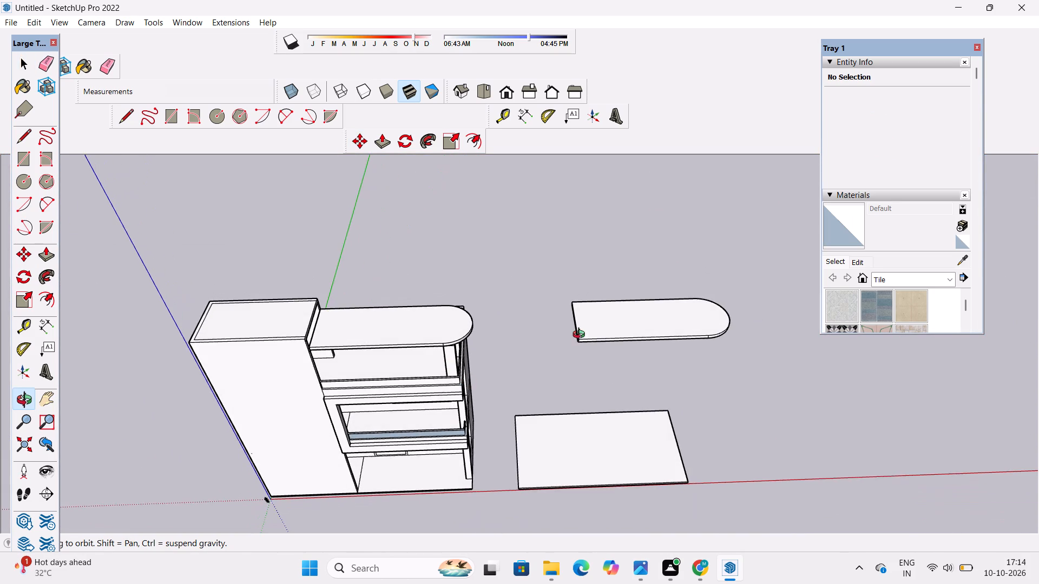
drag(582, 335, 558, 335)
scroll(556, 335, up, 4)
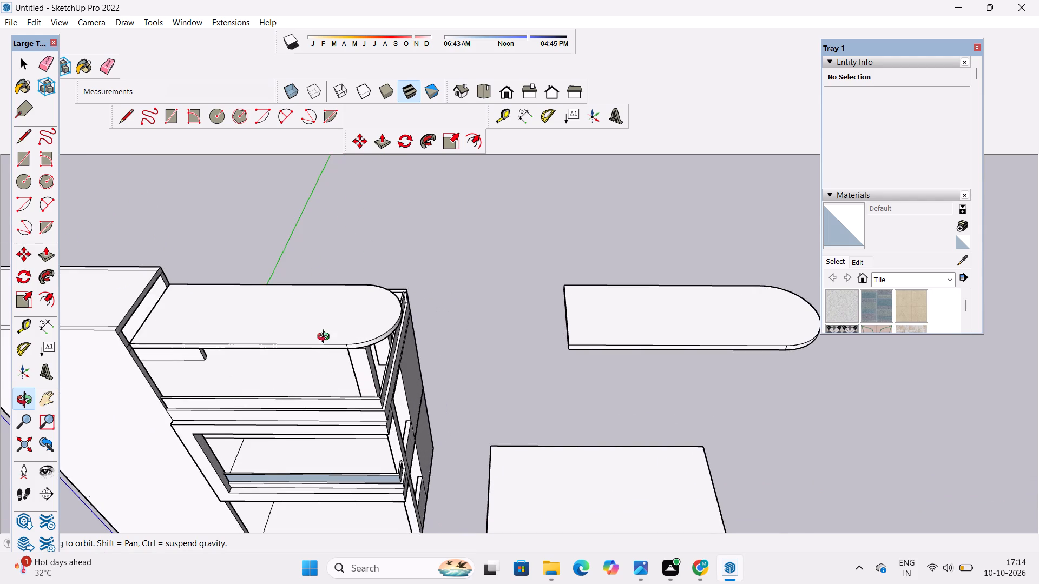
drag(326, 338, 409, 342)
scroll(432, 336, down, 1)
shift+drag(393, 360, 443, 377)
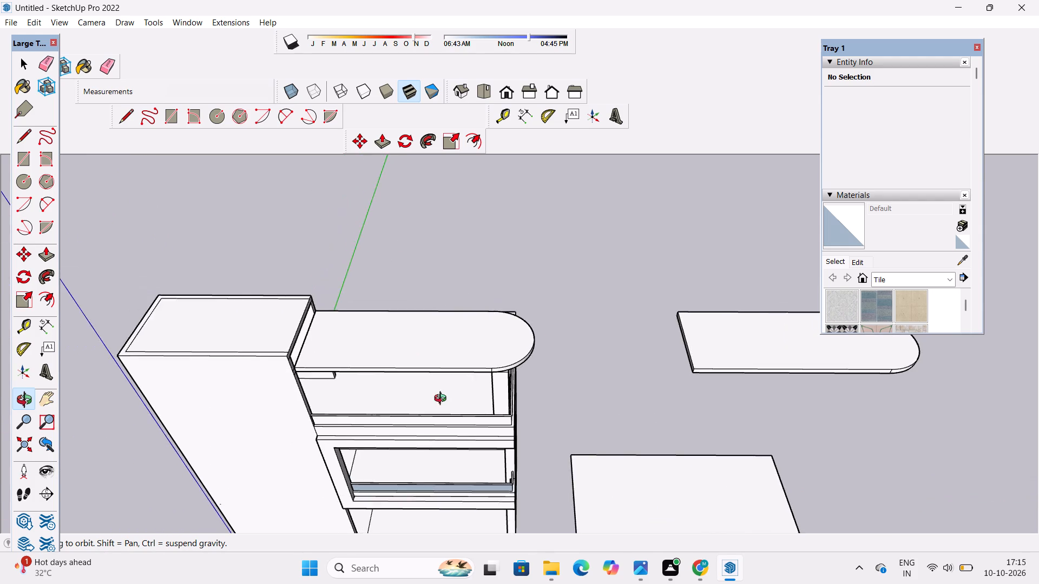
drag(443, 400, 480, 227)
drag(471, 257, 475, 293)
drag(482, 300, 416, 286)
drag(420, 282, 459, 316)
drag(473, 331, 514, 207)
drag(490, 291, 480, 317)
scroll(412, 331, up, 3)
drag(438, 296, 308, 483)
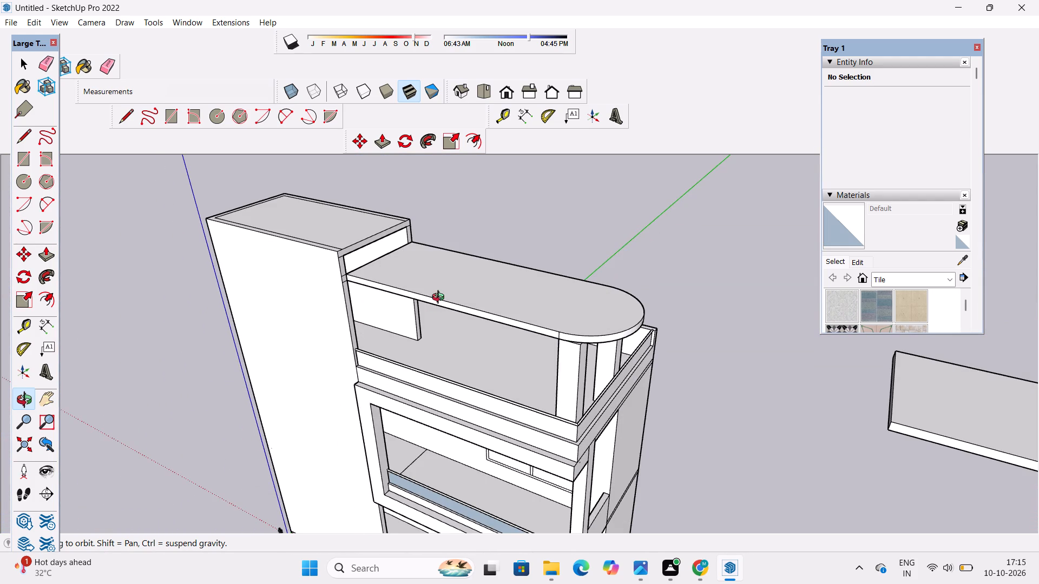
shift+drag(440, 298, 425, 328)
drag(425, 328, 537, 201)
scroll(531, 222, down, 4)
drag(496, 301, 535, 219)
shift+drag(505, 272, 532, 222)
drag(532, 222, 522, 261)
drag(522, 261, 519, 297)
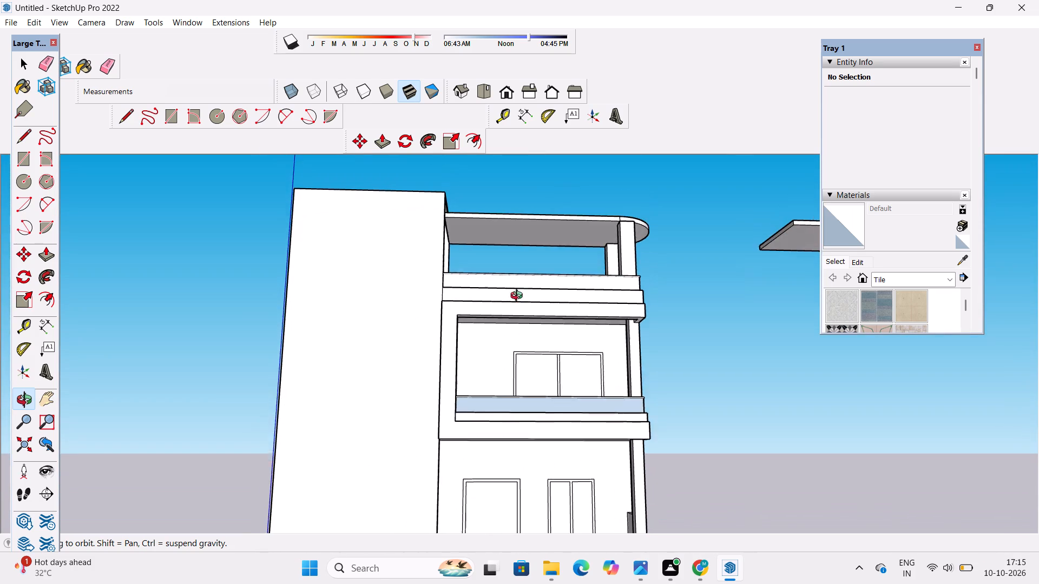
drag(519, 297, 518, 307)
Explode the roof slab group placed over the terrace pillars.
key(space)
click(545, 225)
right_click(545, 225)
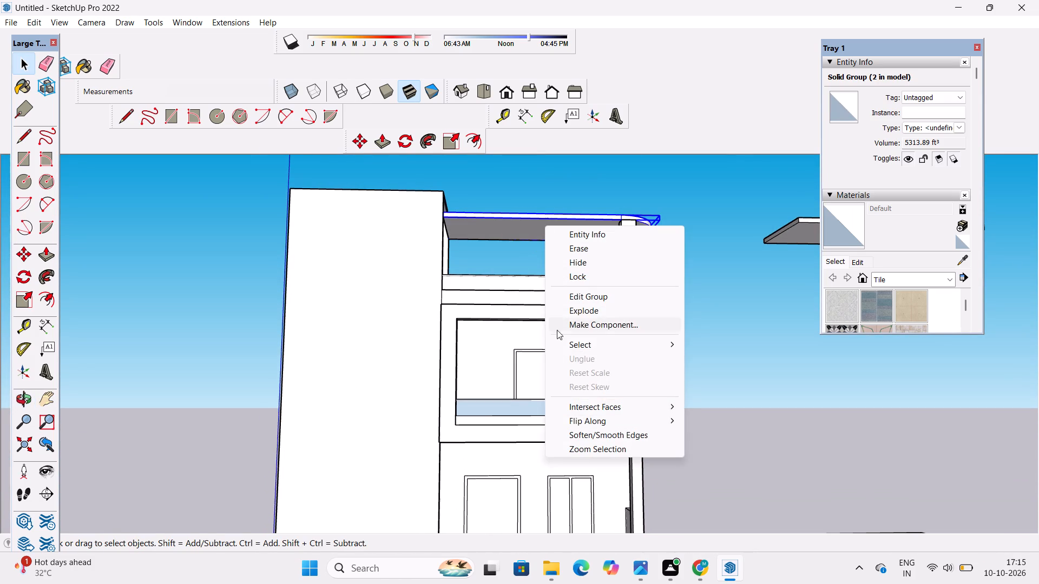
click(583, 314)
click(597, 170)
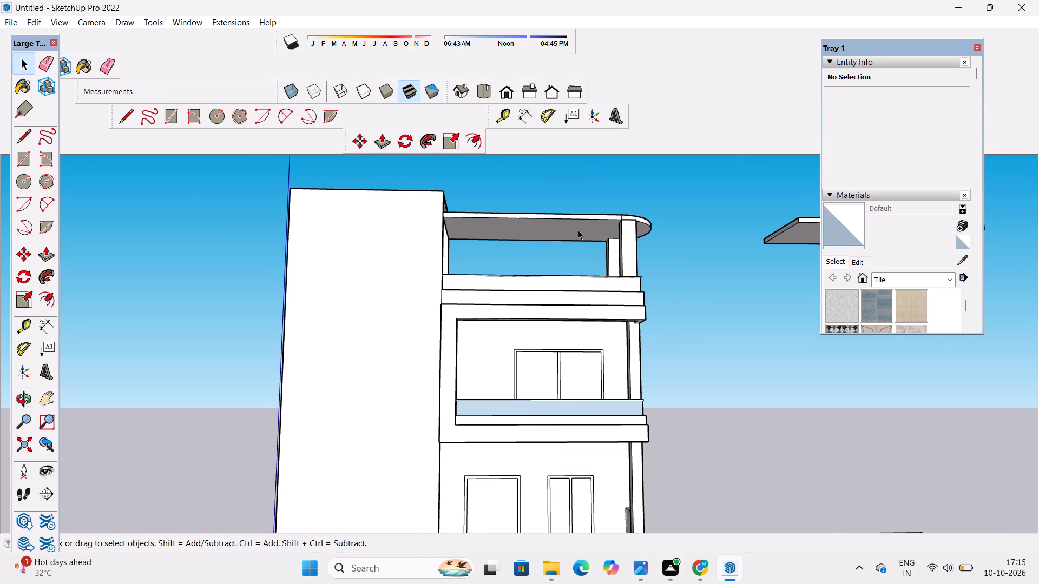
Examine from above how the roof slab's rounded end sits over the terrace pillars.
key(o)
drag(646, 242, 600, 476)
scroll(652, 307, up, 2)
shift+drag(653, 303, 606, 343)
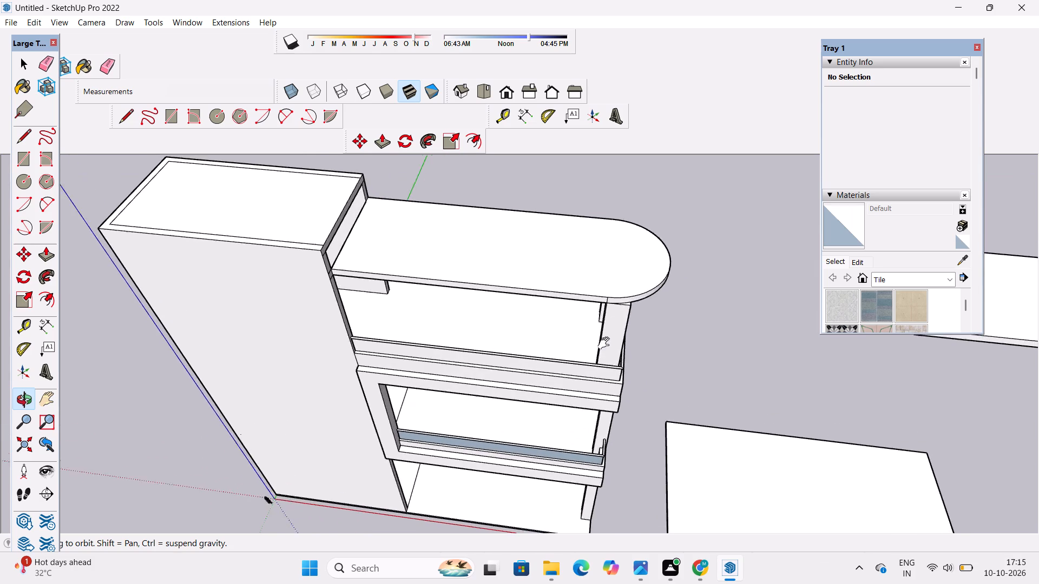
shift+drag(606, 343, 603, 348)
scroll(602, 350, down, 2)
drag(601, 341, 600, 350)
scroll(549, 347, up, 1)
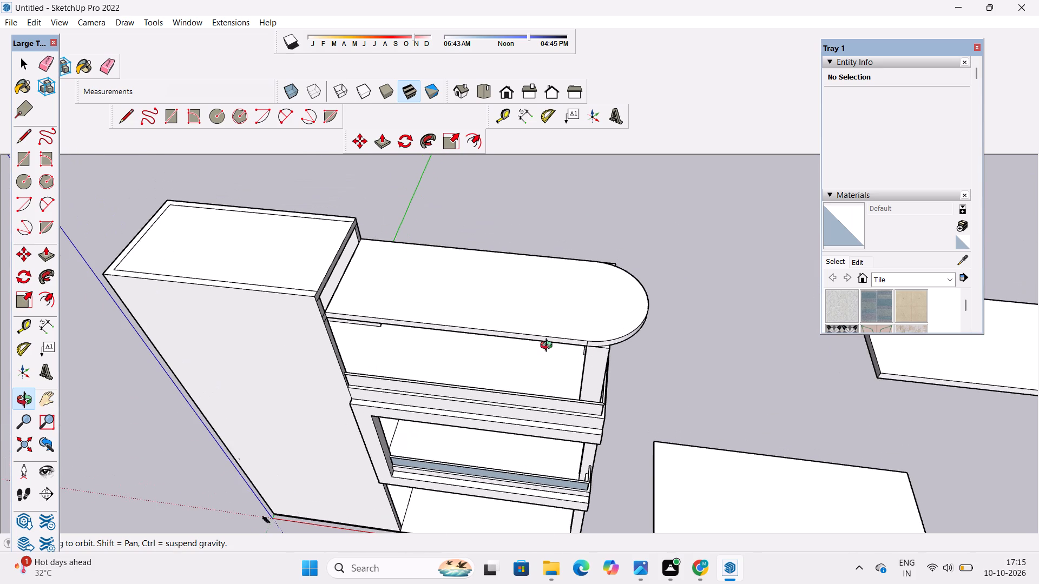
scroll(549, 347, up, 2)
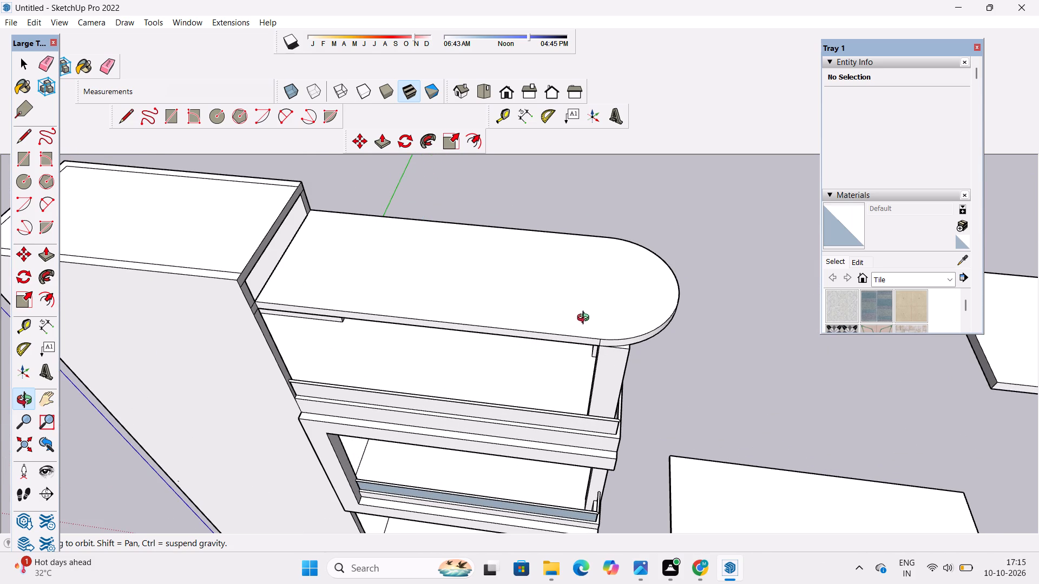
scroll(562, 350, down, 5)
shift+drag(567, 345, 416, 387)
drag(415, 386, 418, 361)
drag(418, 361, 383, 384)
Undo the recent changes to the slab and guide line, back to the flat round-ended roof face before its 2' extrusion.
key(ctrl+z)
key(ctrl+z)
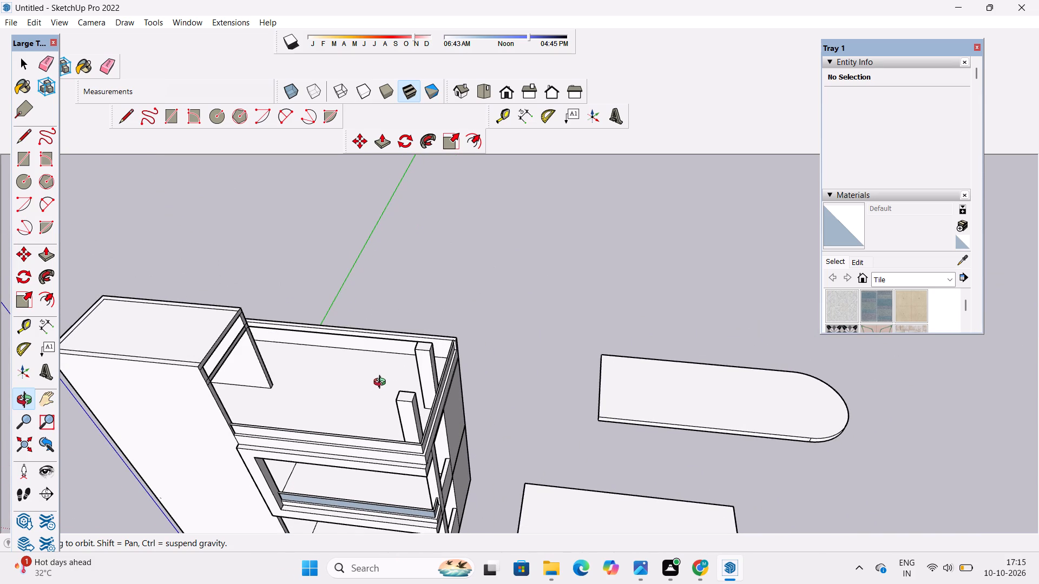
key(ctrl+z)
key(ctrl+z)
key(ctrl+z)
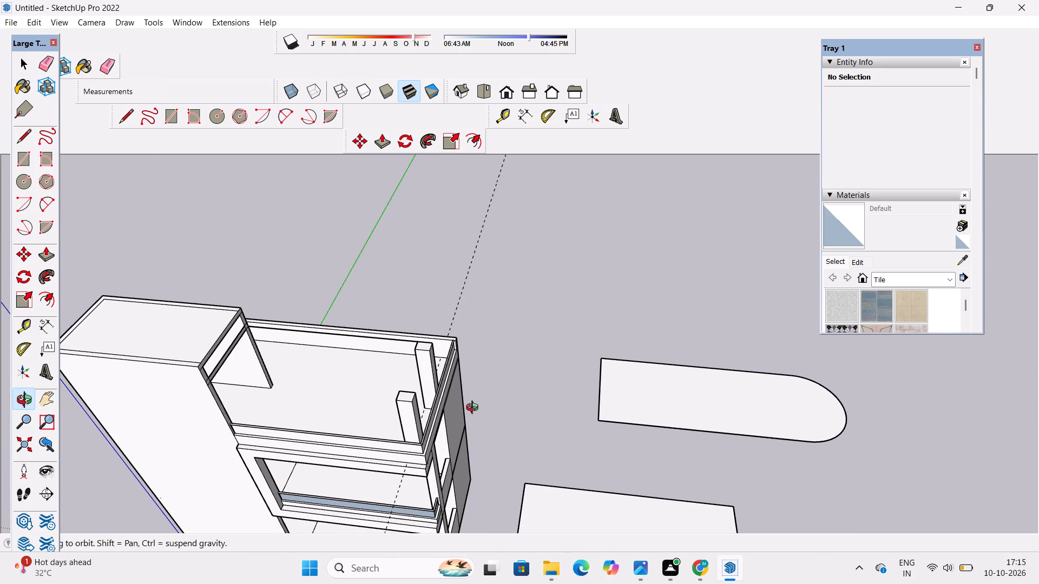
Undo the earlier edits to the roof slab face, back to the plain rectangle without its rounded end.
key(ctrl+z)
key(ctrl+z)
key(ctrl+z)
key(ctrl+z)
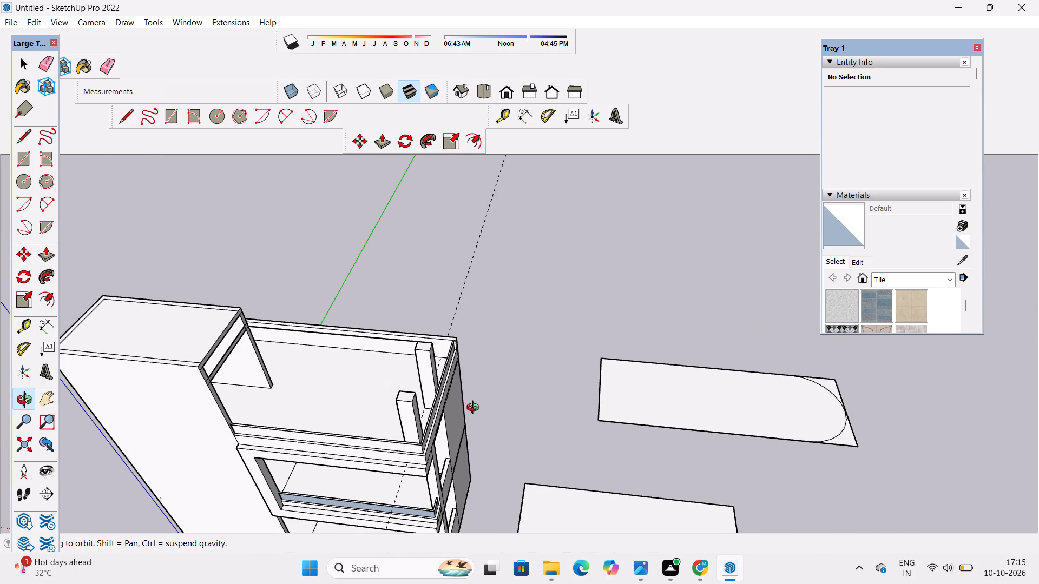
key(ctrl+z)
Widen the roof slab rectangle by moving its 88' long edge facing the other rectangle 10' outward along the green axis.
scroll(482, 406, down, 3)
shift+drag(543, 413, 430, 413)
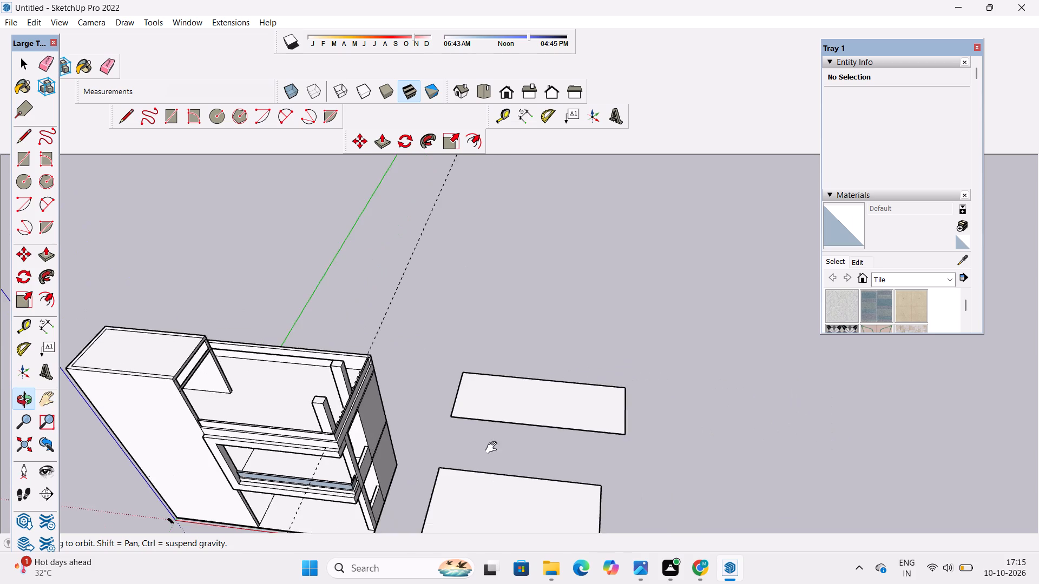
shift+drag(508, 452, 435, 434)
drag(472, 433, 489, 429)
scroll(459, 422, up, 3)
shift+drag(459, 422, 485, 423)
key(space)
scroll(487, 419, up, 3)
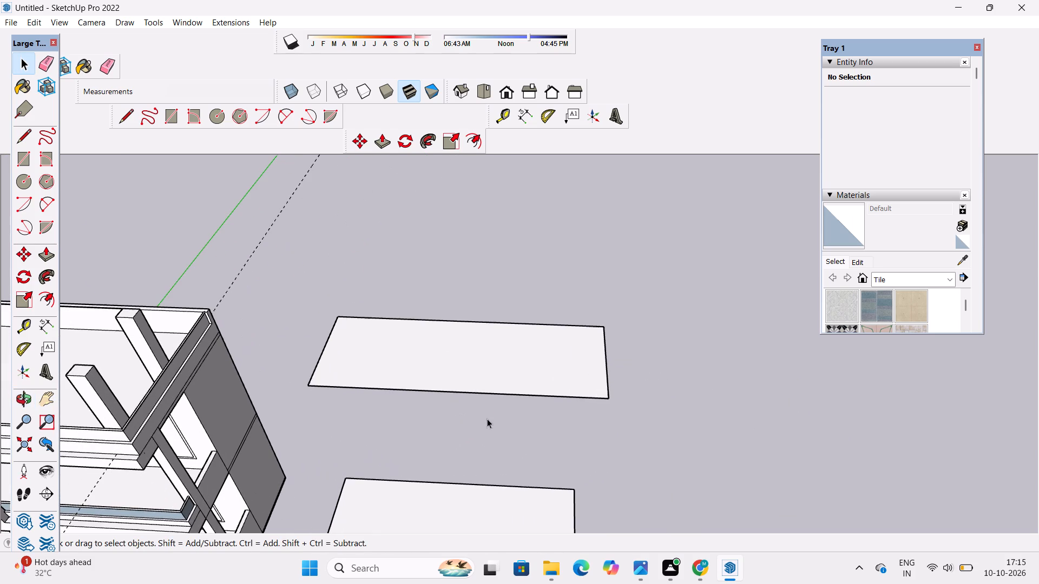
click(508, 394)
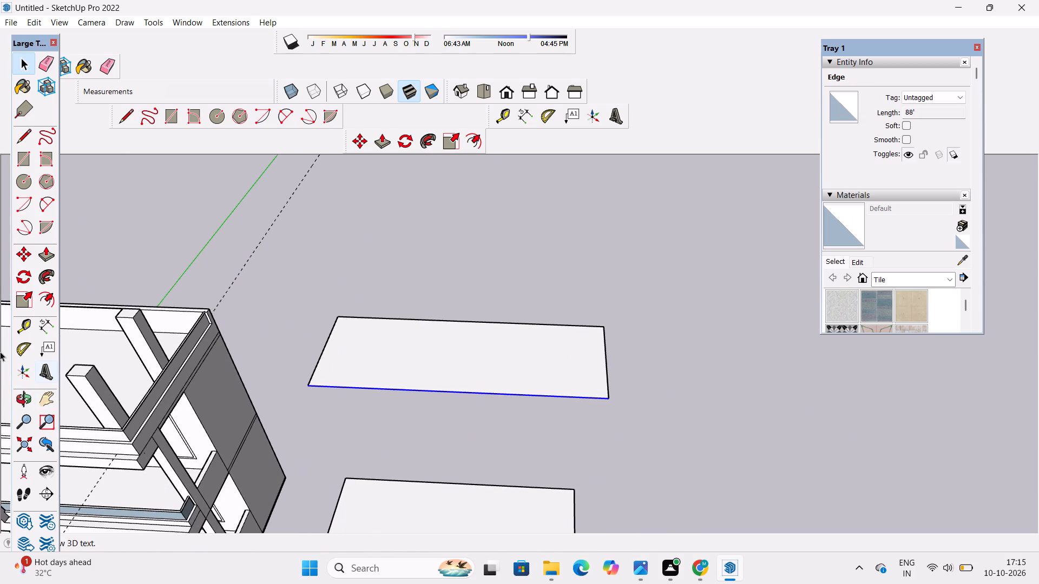
click(25, 258)
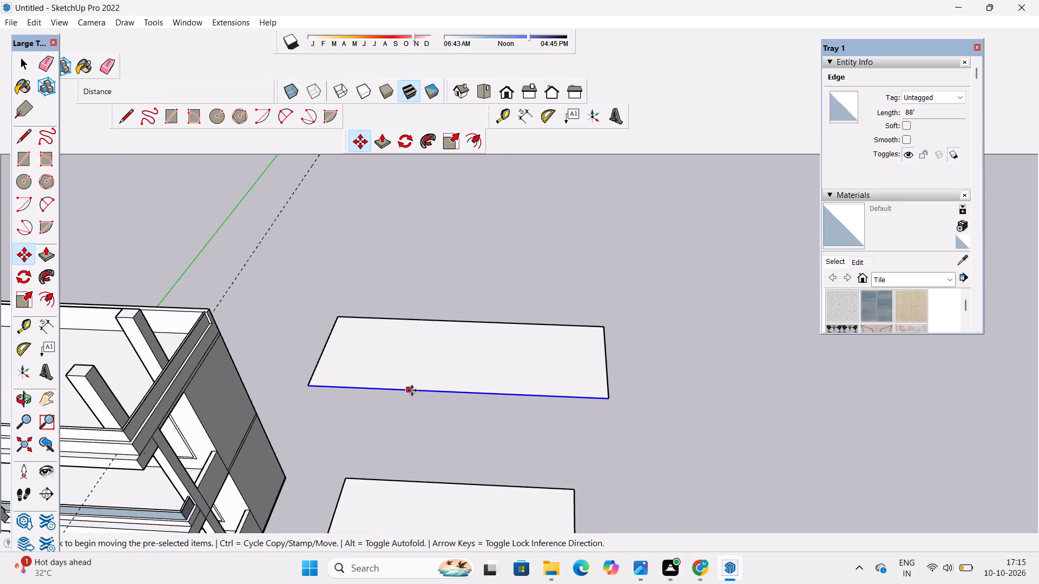
click(456, 394)
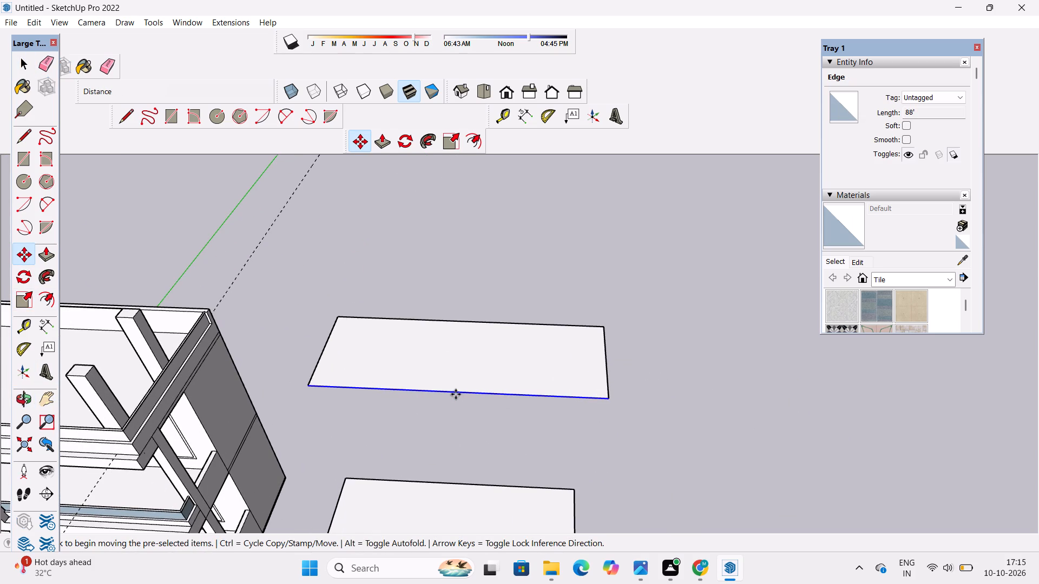
text(10)
key(apostrophe)
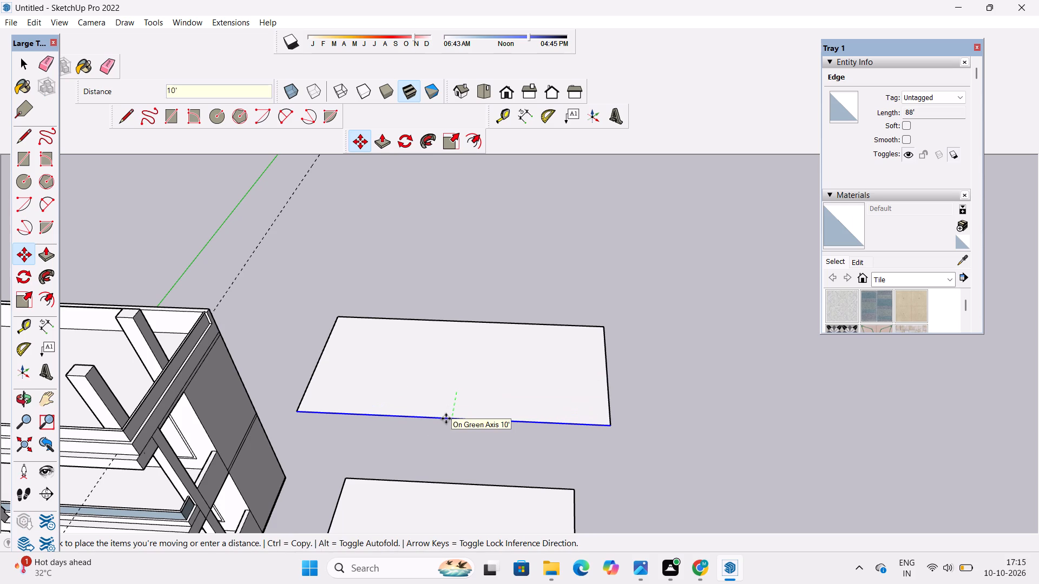
key(Return)
click(624, 375)
key(space)
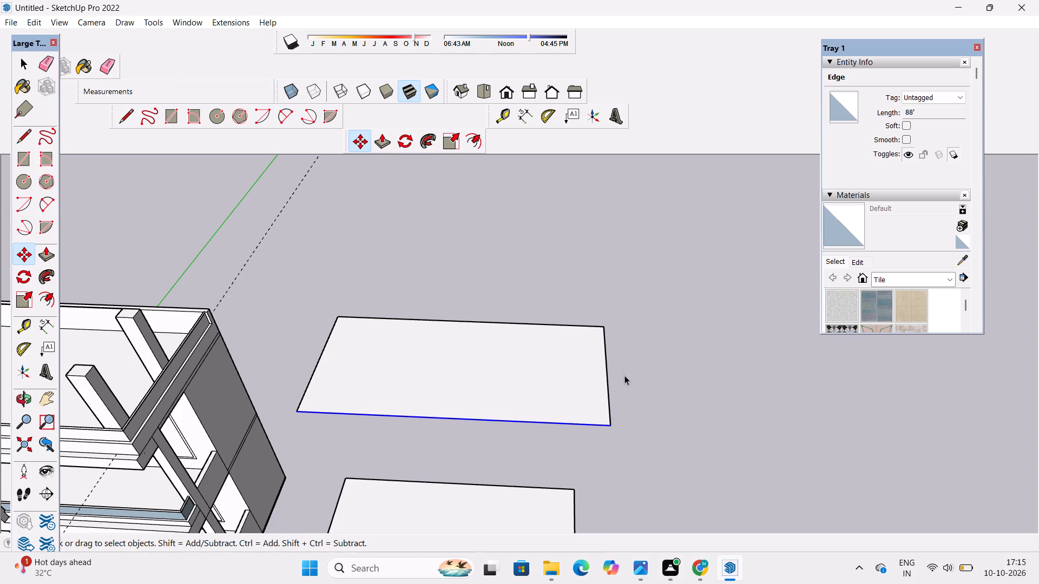
click(549, 293)
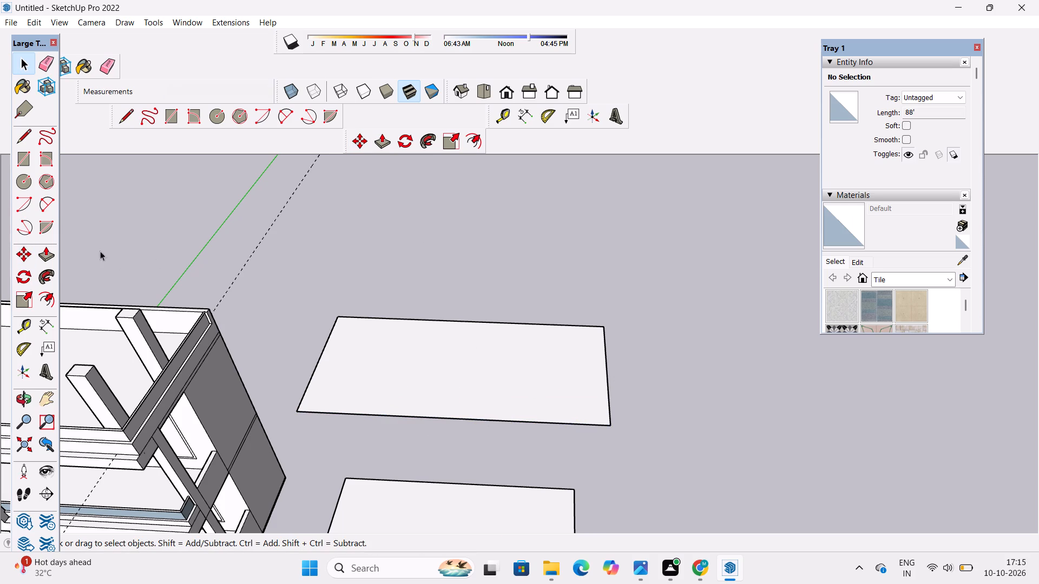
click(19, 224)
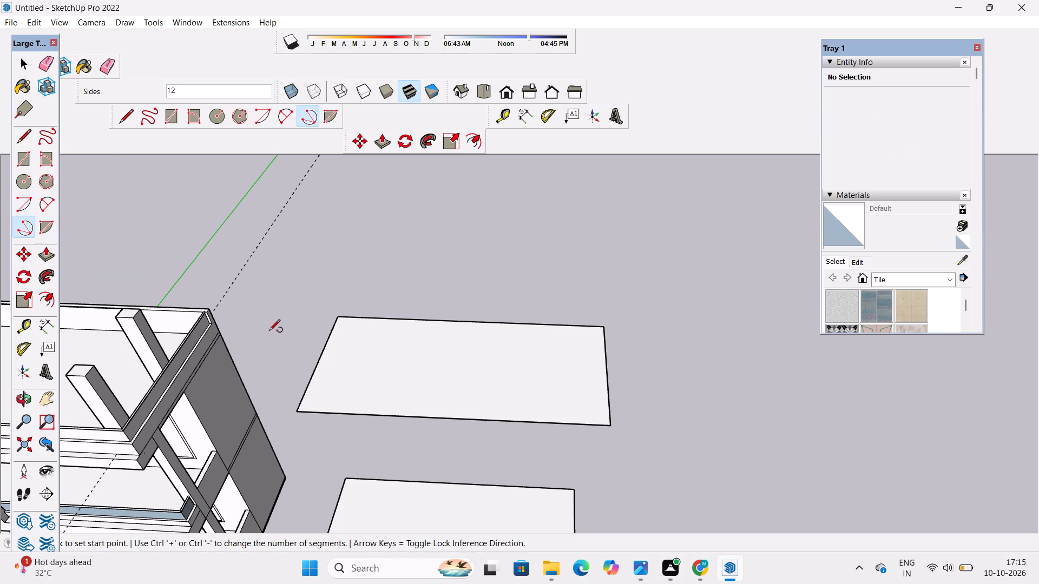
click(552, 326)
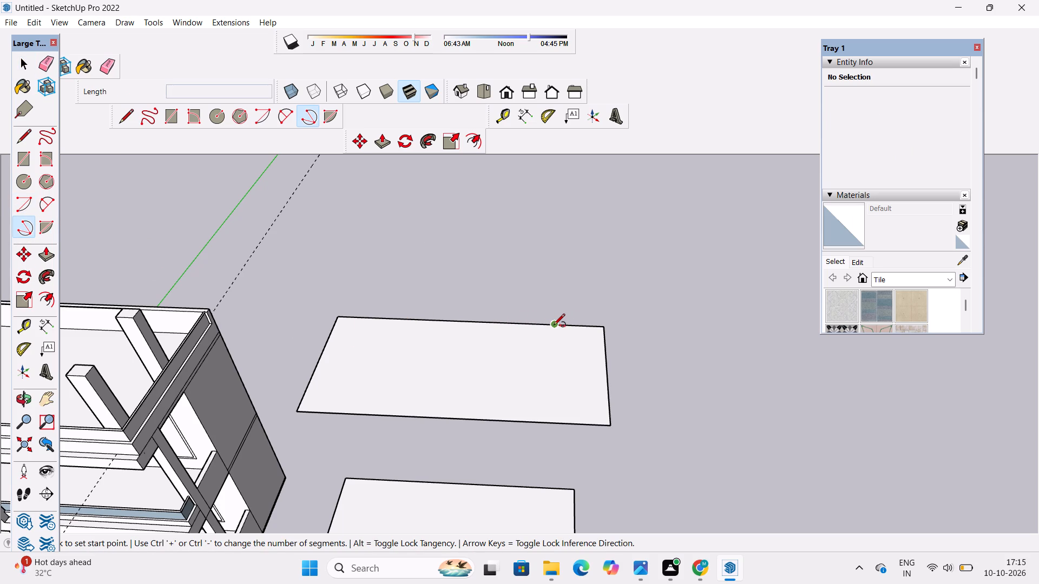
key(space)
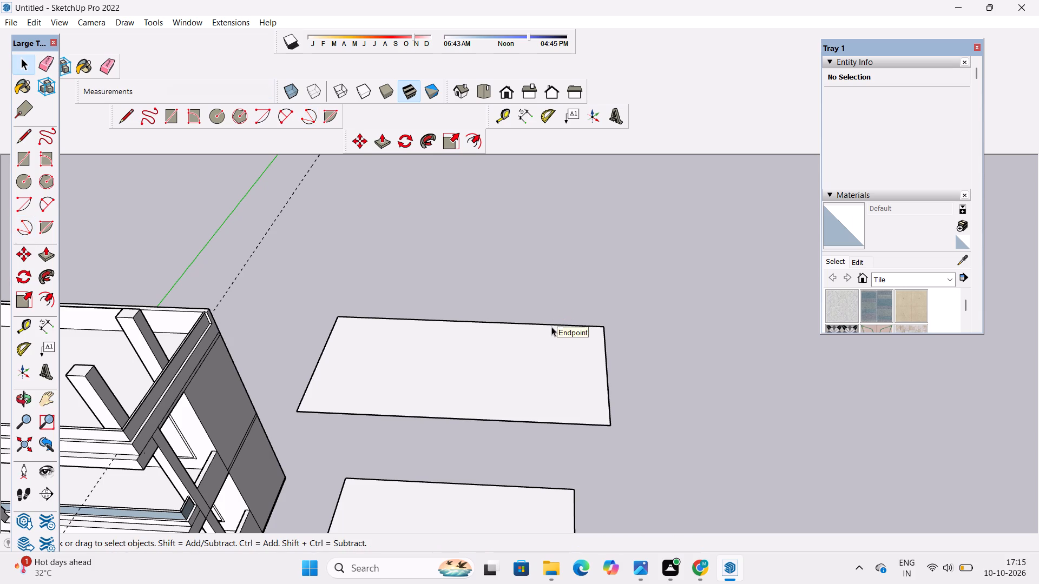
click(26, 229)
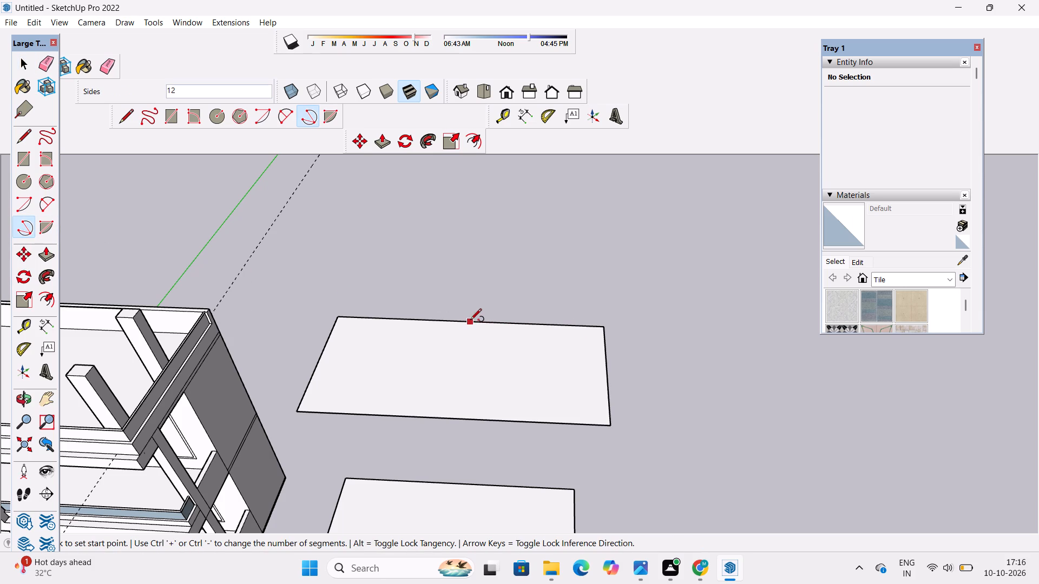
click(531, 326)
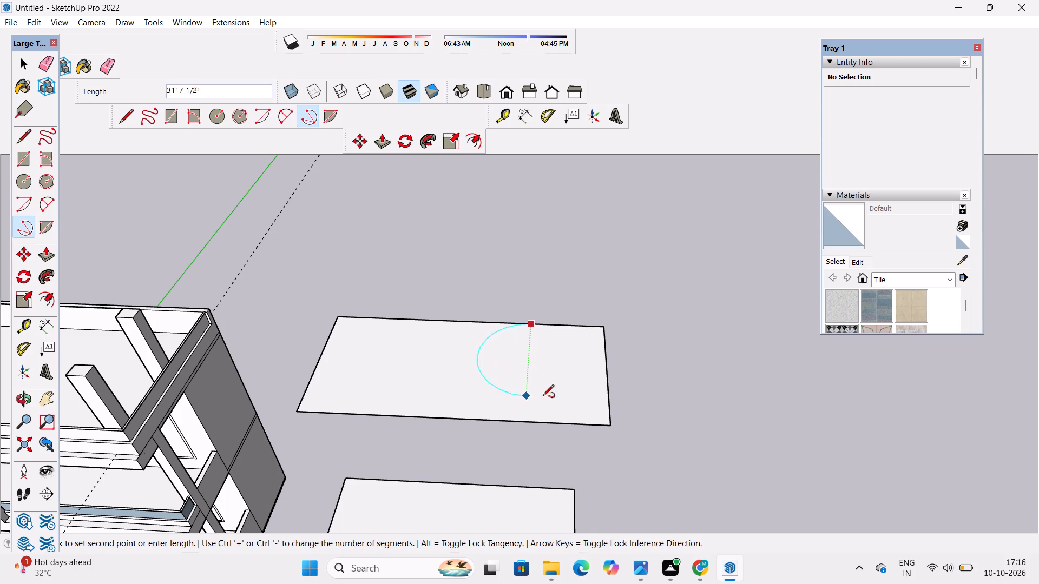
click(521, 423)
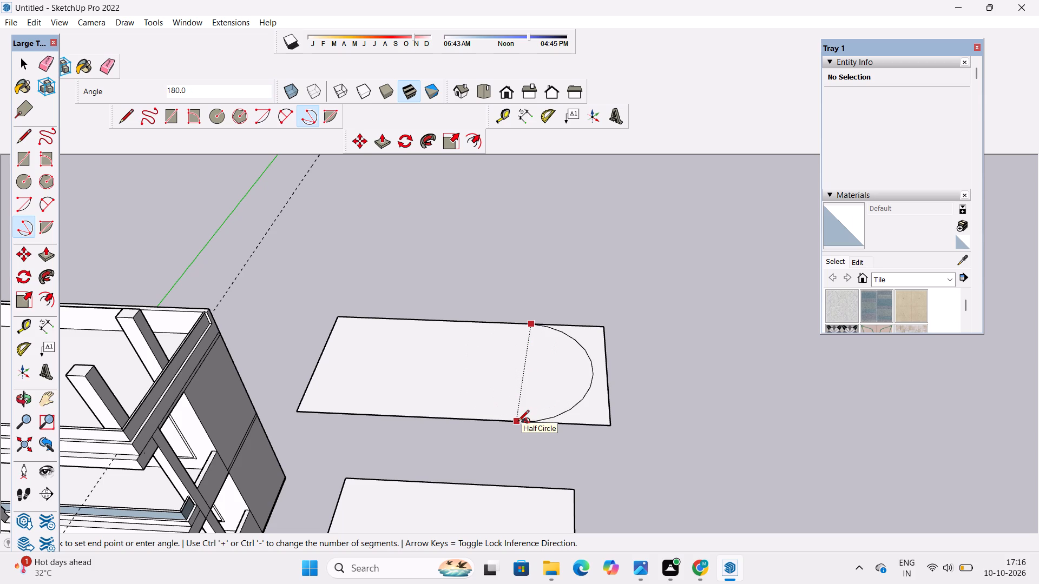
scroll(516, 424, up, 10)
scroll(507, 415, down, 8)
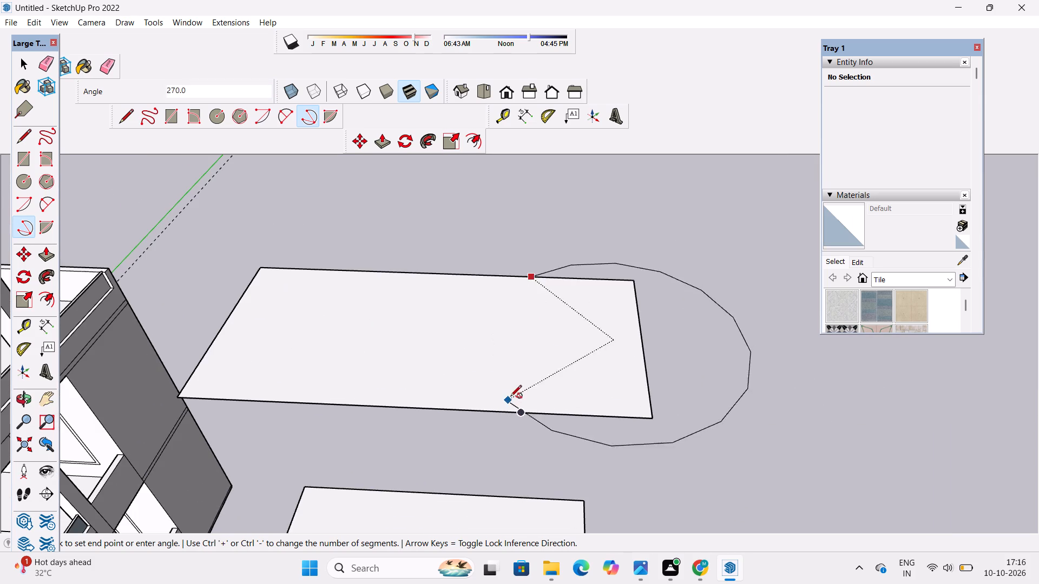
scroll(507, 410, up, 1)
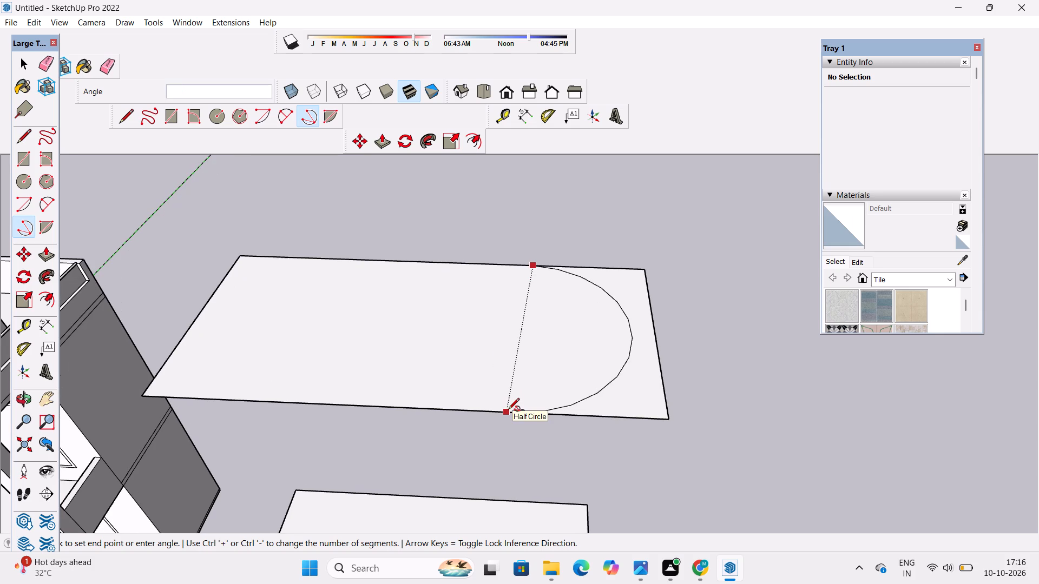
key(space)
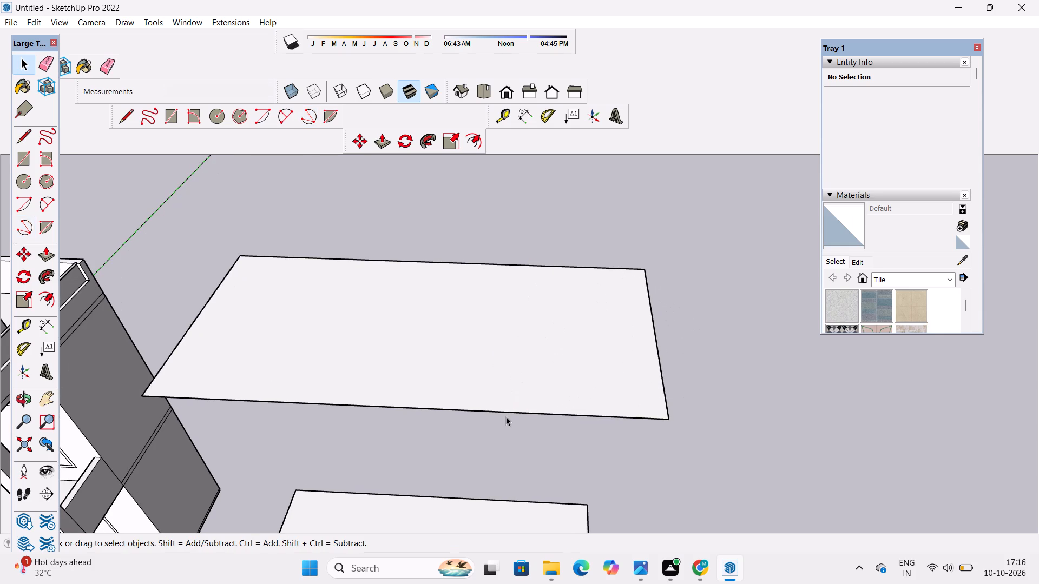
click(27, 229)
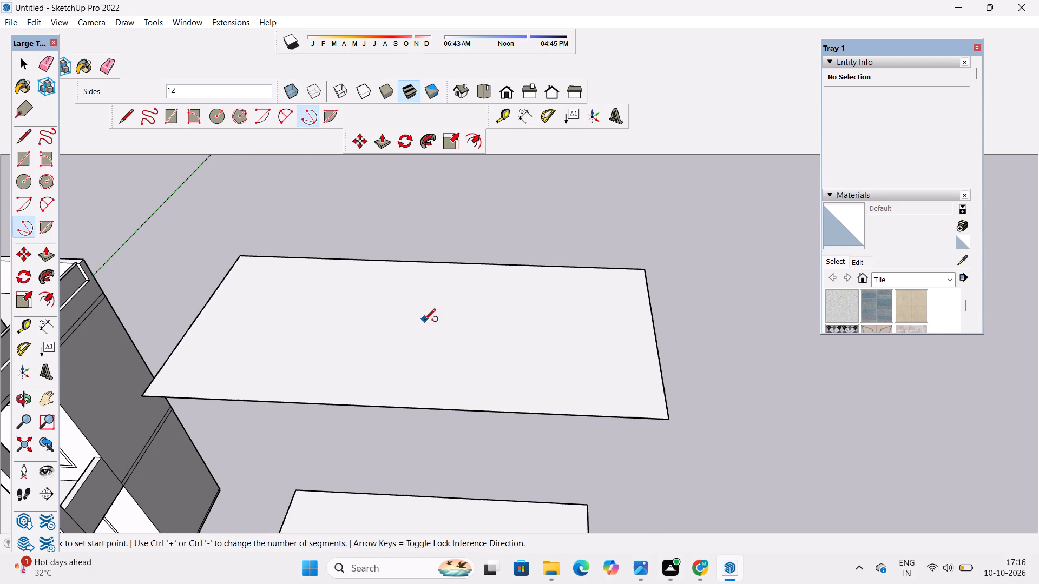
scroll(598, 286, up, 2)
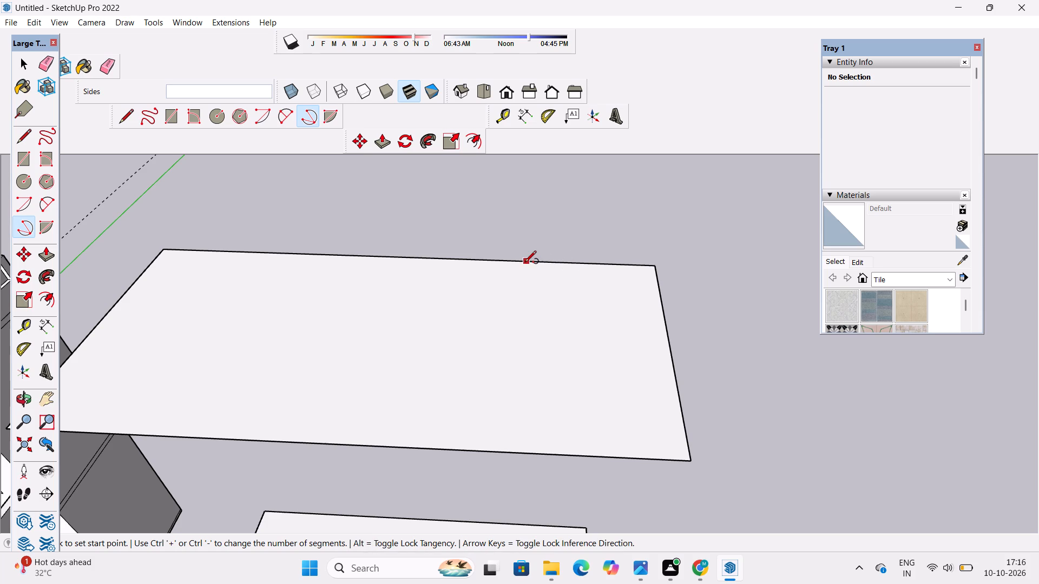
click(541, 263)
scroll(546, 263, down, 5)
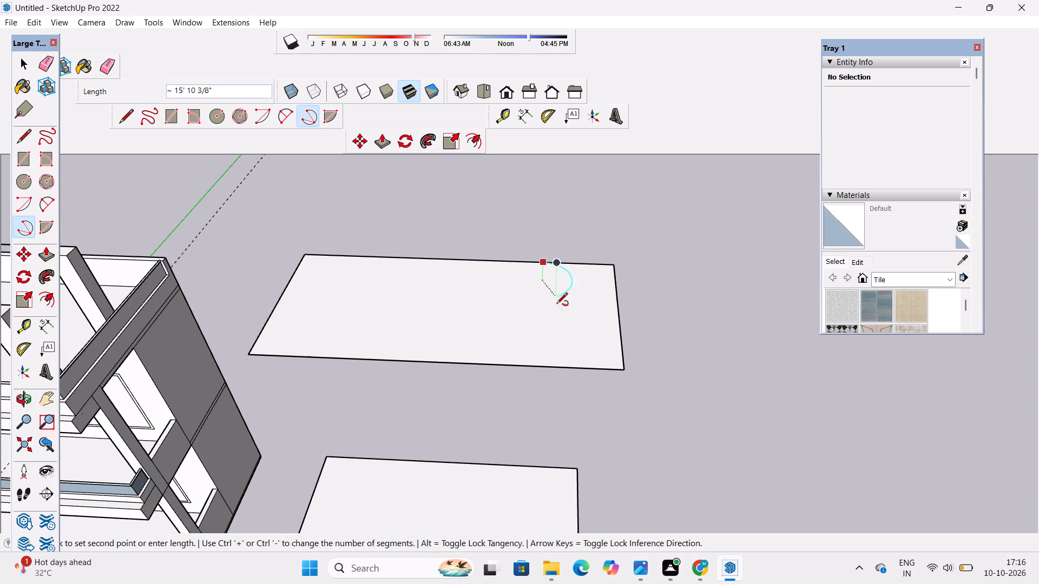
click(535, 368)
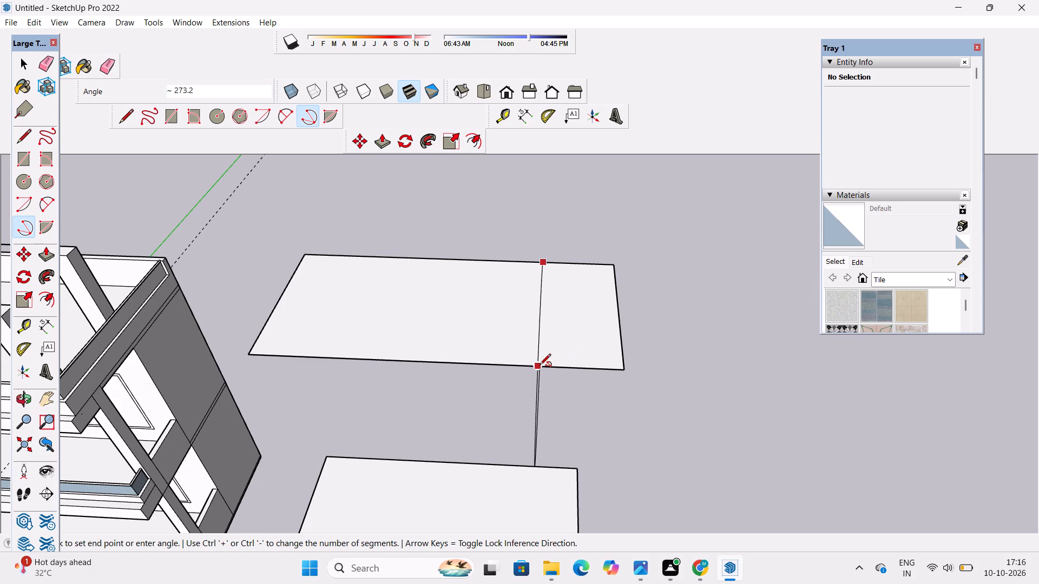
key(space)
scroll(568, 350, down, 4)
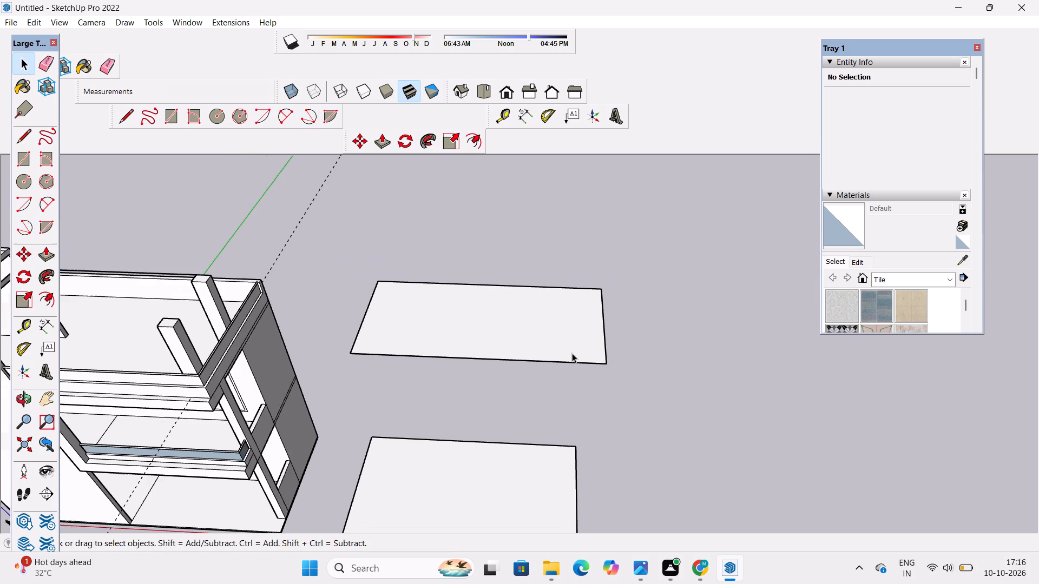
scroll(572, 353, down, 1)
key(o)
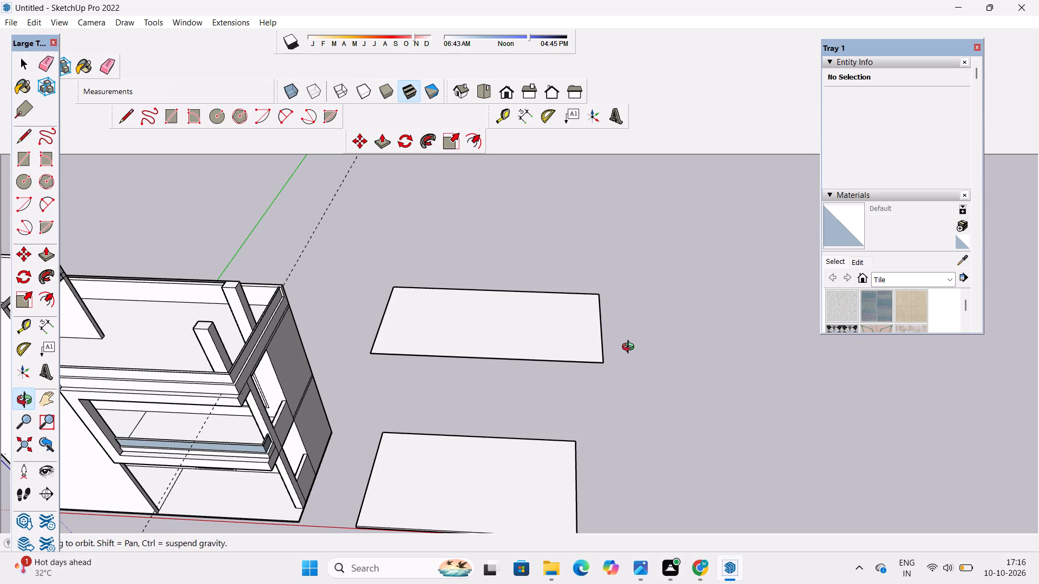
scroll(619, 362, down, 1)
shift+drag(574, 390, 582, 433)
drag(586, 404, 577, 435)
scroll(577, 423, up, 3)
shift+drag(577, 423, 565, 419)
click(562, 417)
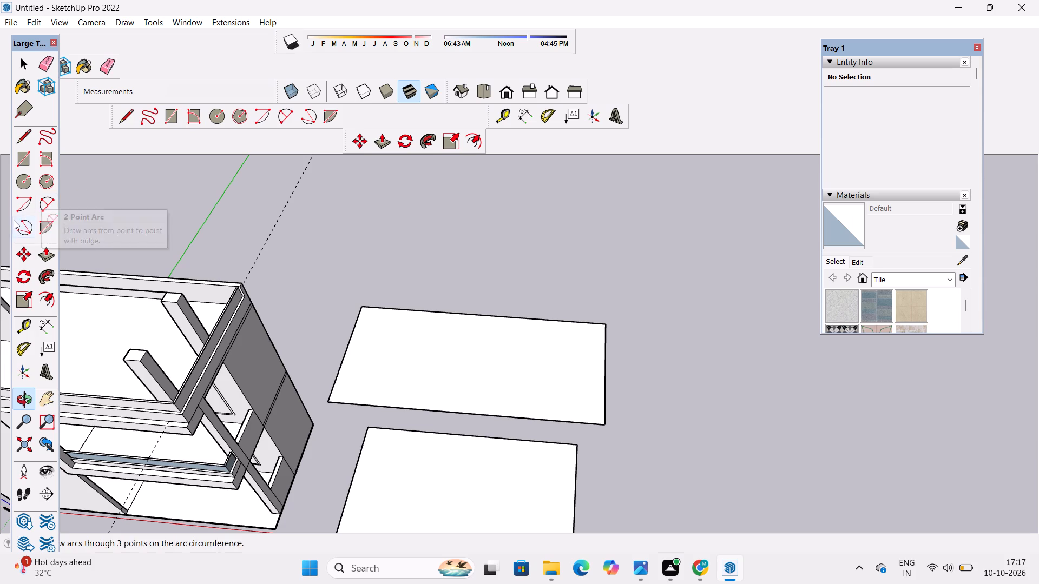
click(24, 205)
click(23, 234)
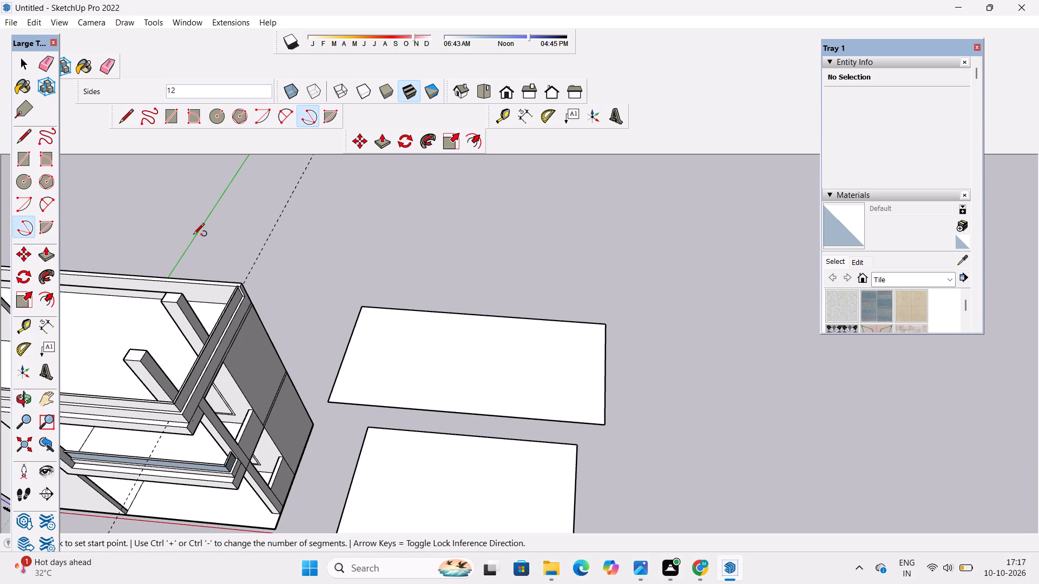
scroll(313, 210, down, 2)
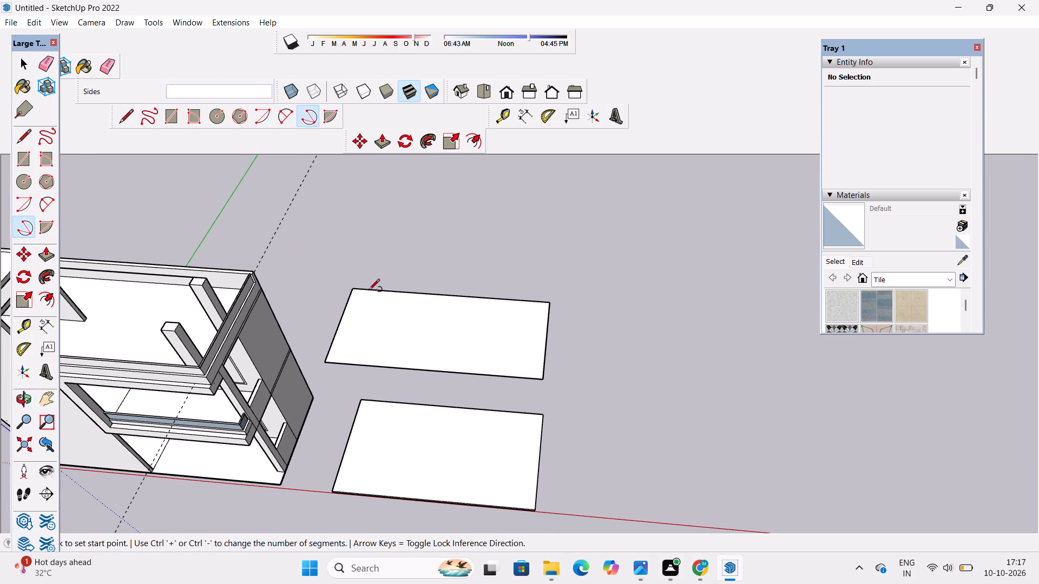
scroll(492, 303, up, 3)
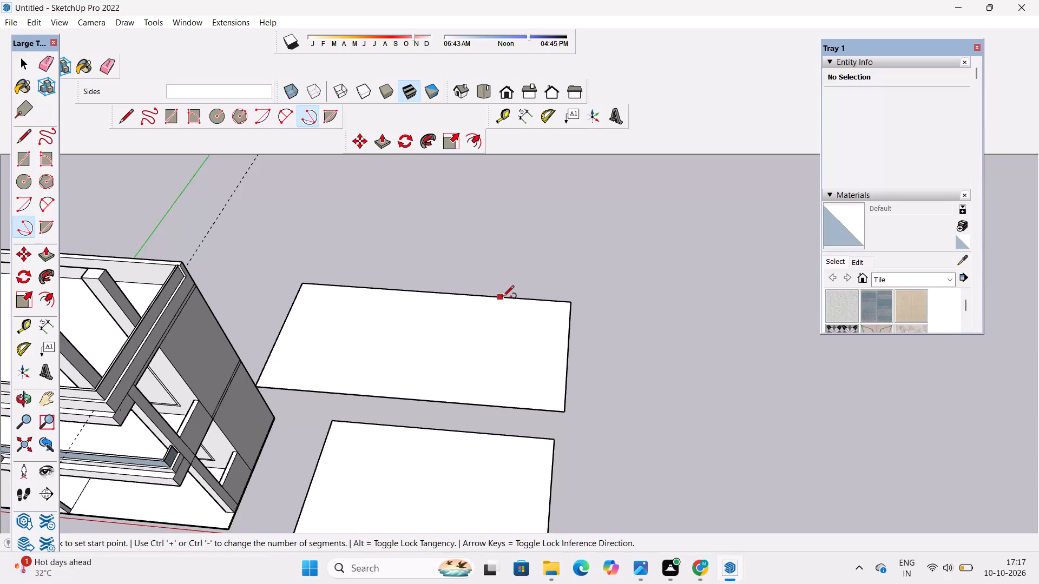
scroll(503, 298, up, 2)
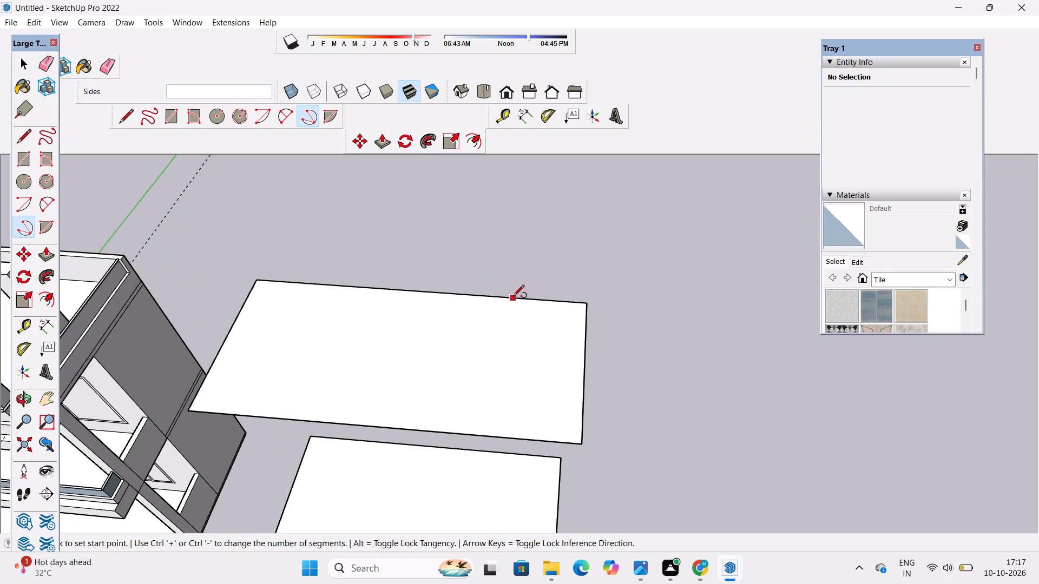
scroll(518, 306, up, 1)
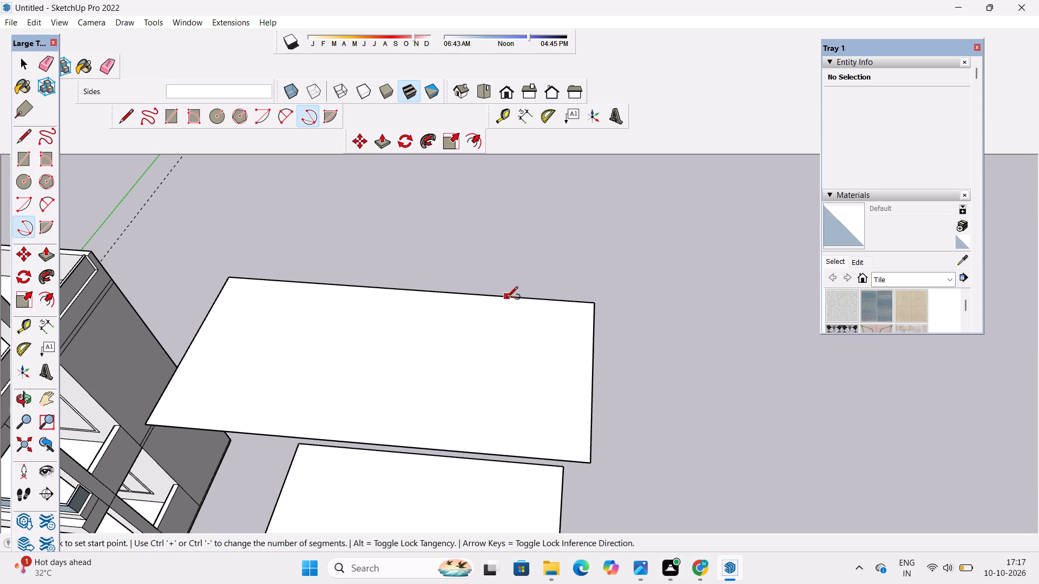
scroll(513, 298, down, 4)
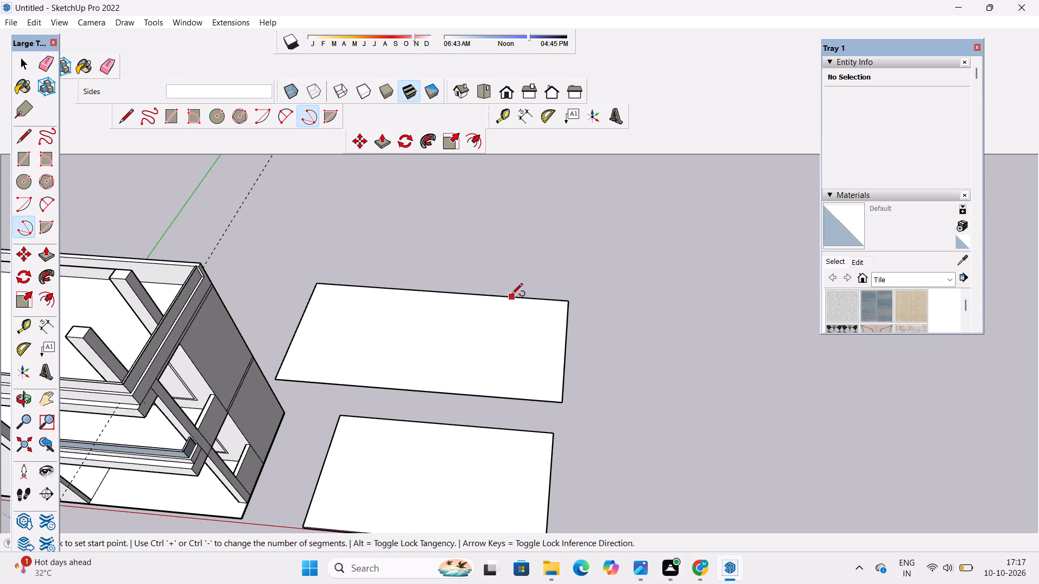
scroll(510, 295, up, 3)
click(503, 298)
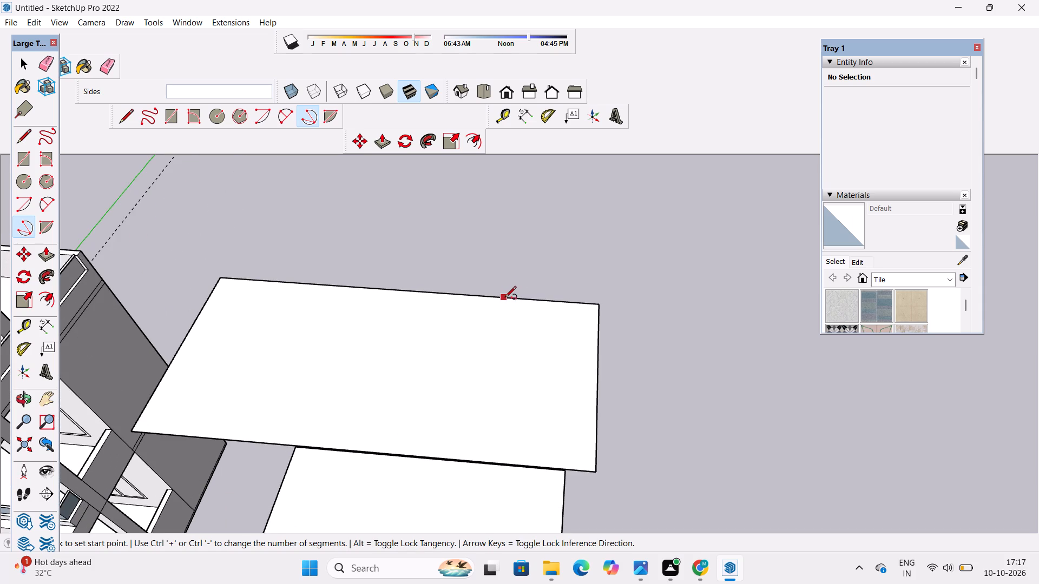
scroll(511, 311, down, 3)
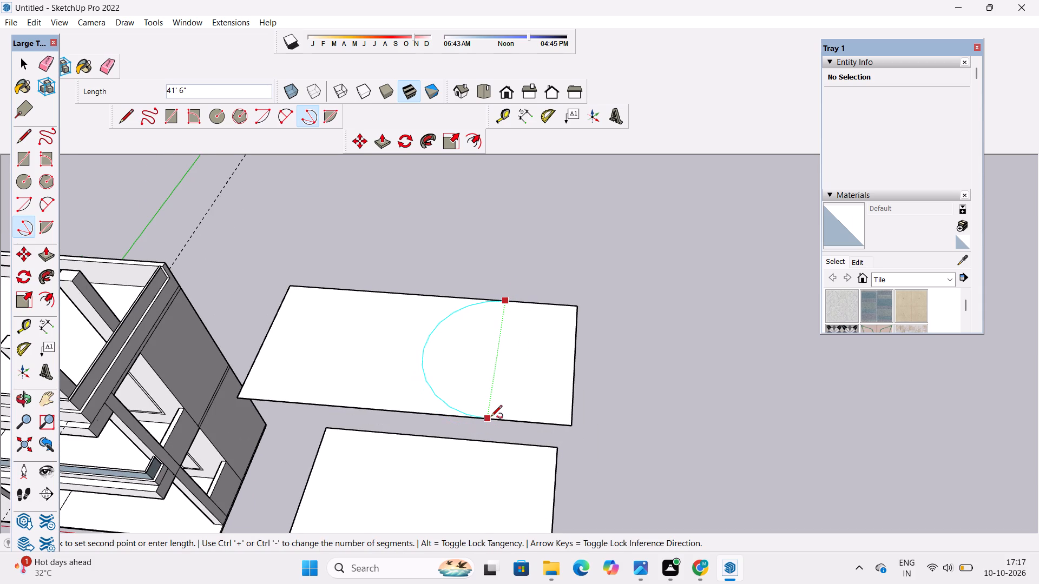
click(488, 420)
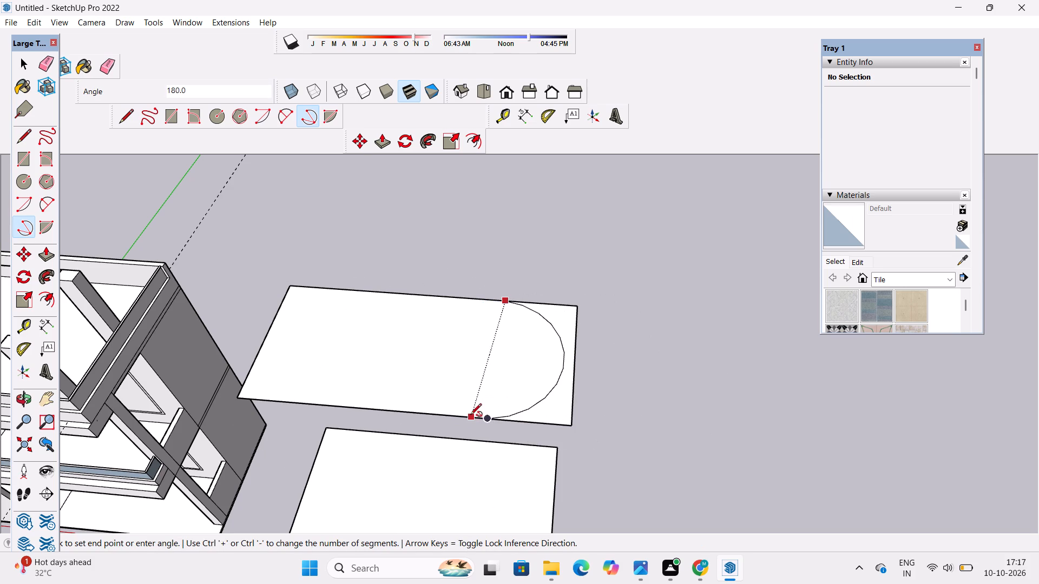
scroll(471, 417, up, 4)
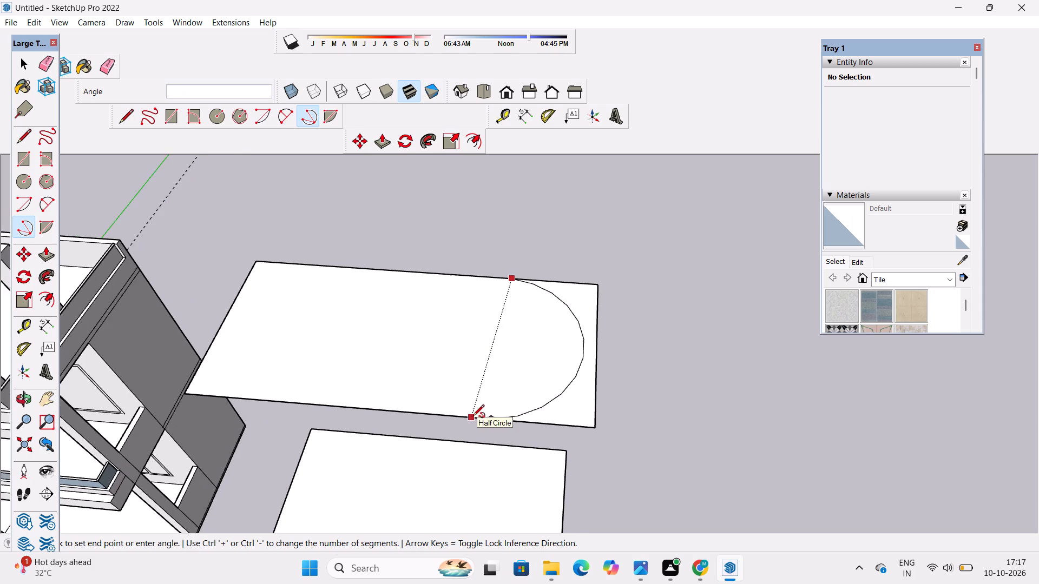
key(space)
Examine the widened roof slab rectangle and the smaller rectangle beside it from several angles above.
text(o)
scroll(446, 372, down, 1)
shift+drag(445, 374, 531, 377)
scroll(532, 378, down, 4)
shift+drag(524, 393, 516, 394)
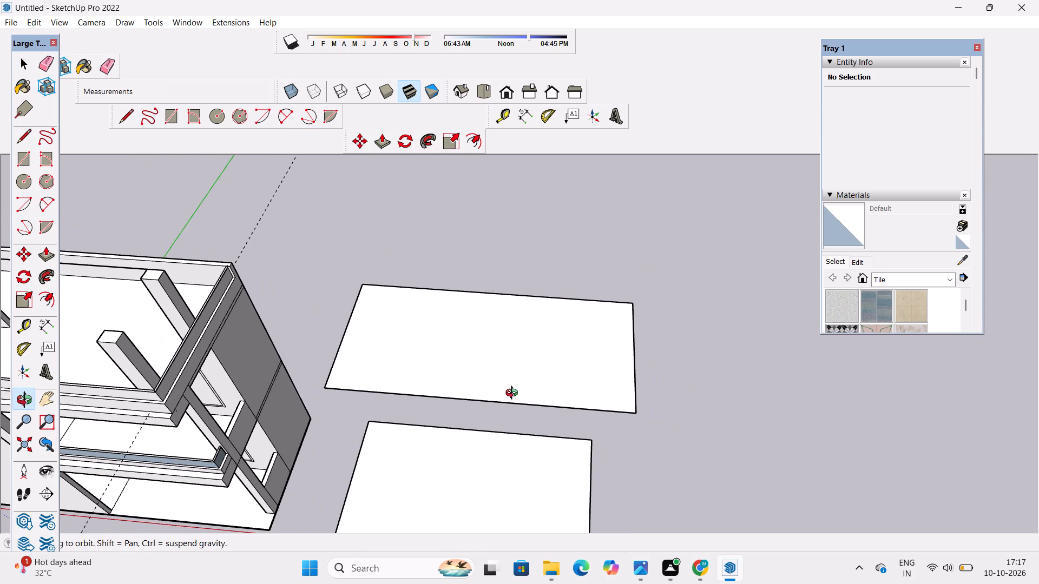
key(space)
text(o)
scroll(517, 369, down, 2)
drag(507, 386, 509, 391)
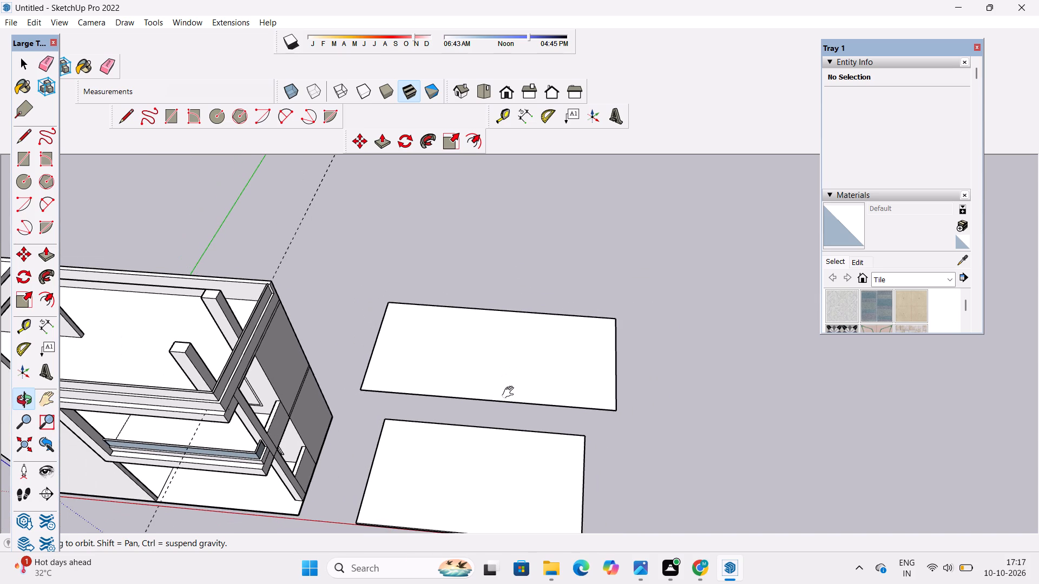
shift+scroll(512, 393, down, 1)
drag(517, 406, 519, 414)
scroll(519, 414, up, 2)
shift+drag(503, 388, 508, 400)
shift+drag(508, 401, 484, 401)
drag(486, 401, 504, 416)
scroll(505, 415, up, 2)
shift+drag(508, 405, 473, 402)
scroll(471, 402, down, 2)
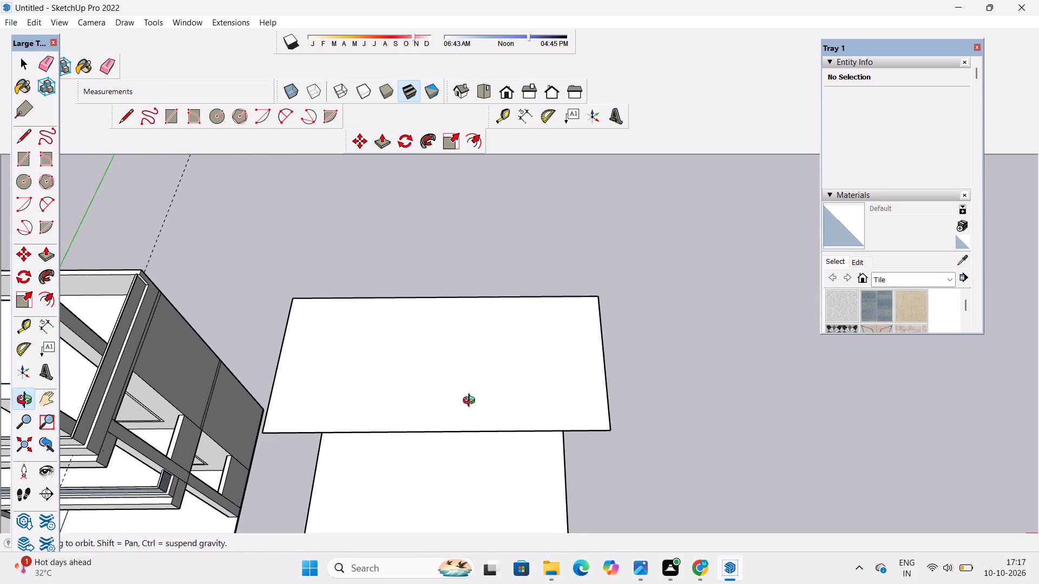
key(space)
text(o)
shift+drag(471, 401, 439, 410)
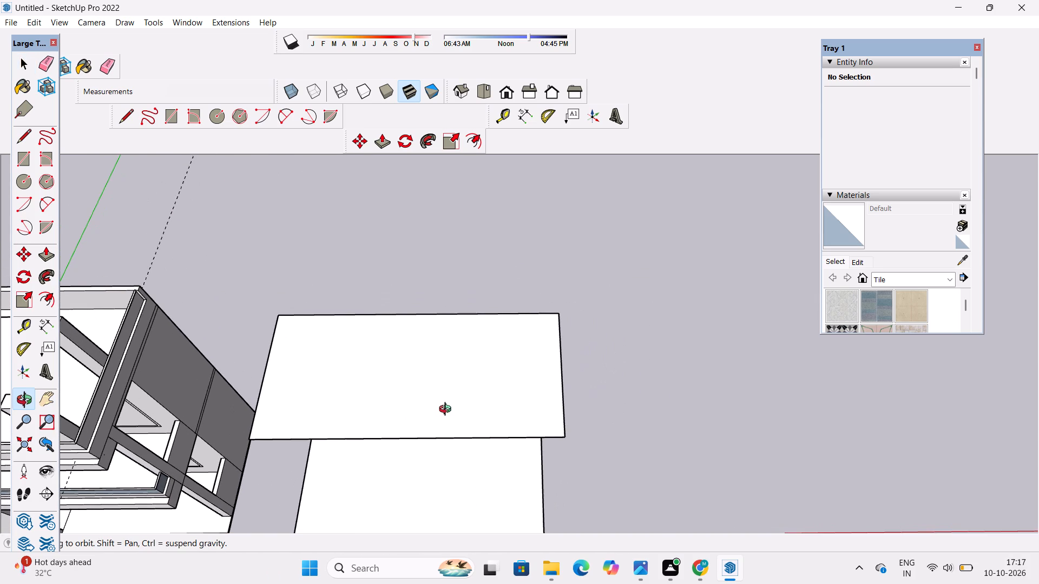
shift+drag(452, 422, 451, 391)
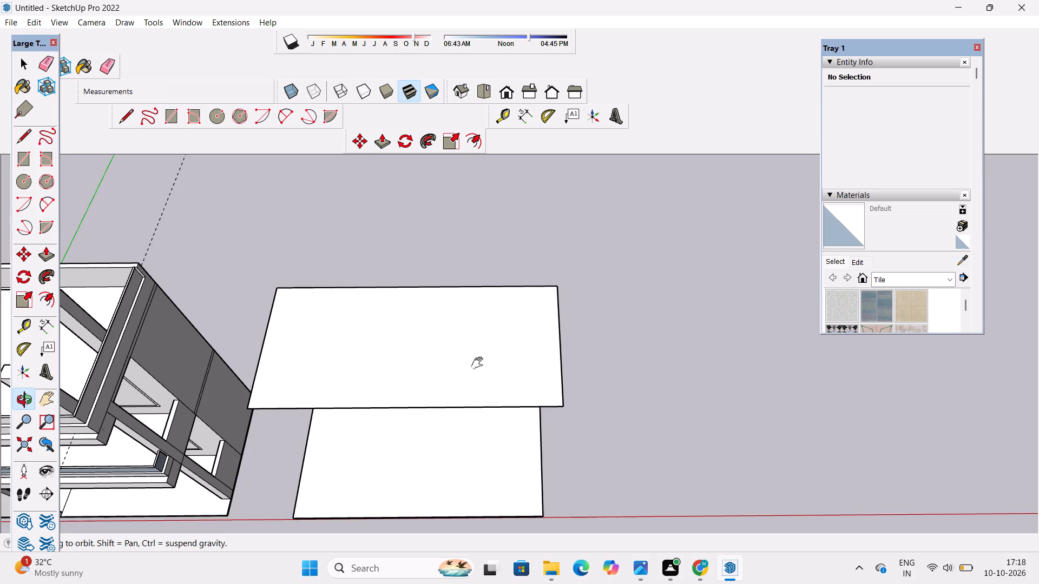
shift+drag(479, 363, 479, 403)
shift+scroll(455, 434, up, 2)
shift+drag(450, 427, 421, 377)
scroll(419, 367, down, 4)
drag(417, 374, 411, 390)
scroll(411, 390, up, 2)
shift+drag(405, 388, 402, 390)
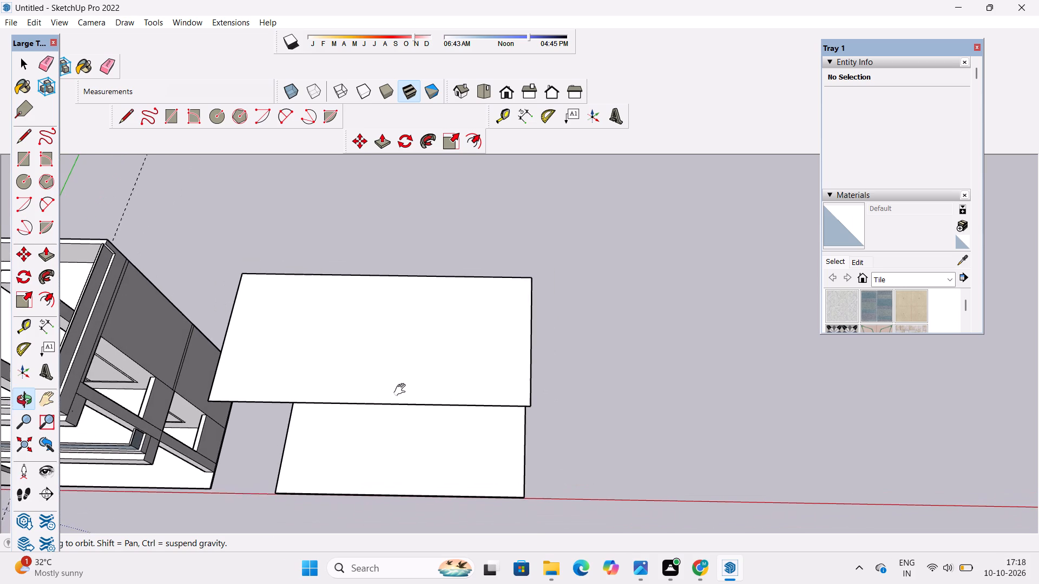
shift+drag(402, 390, 400, 391)
key(space)
click(545, 349)
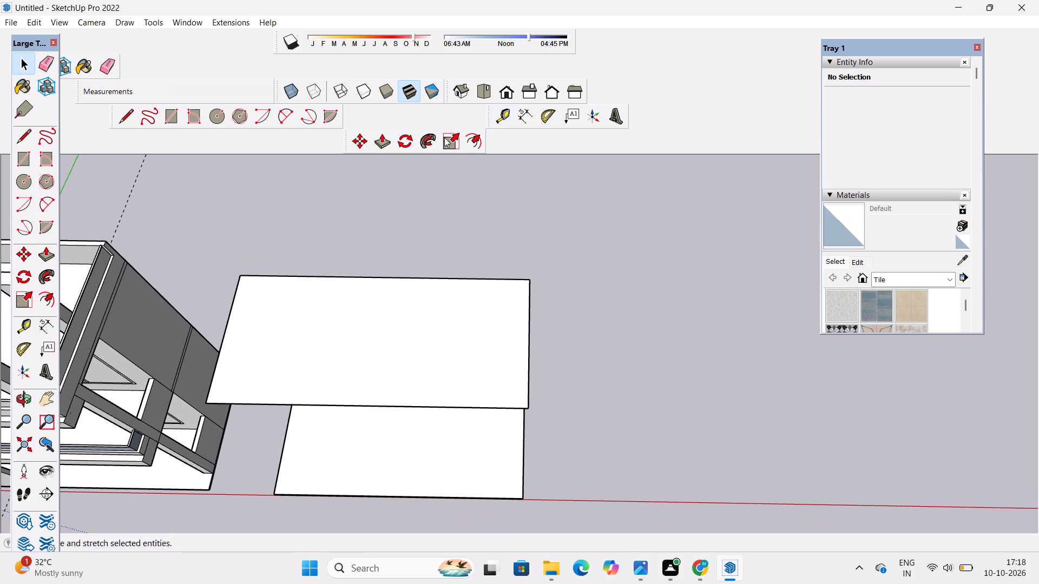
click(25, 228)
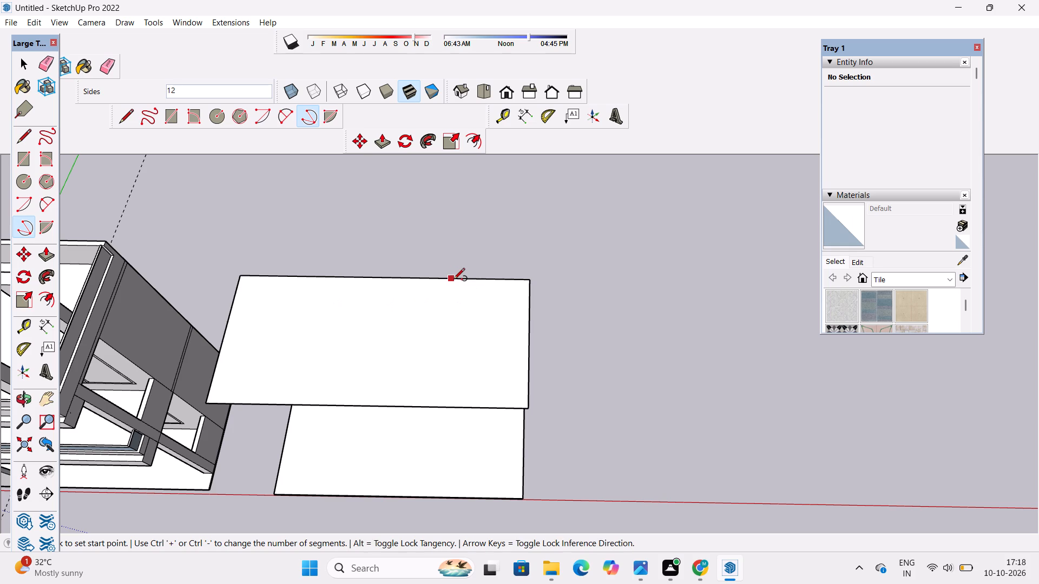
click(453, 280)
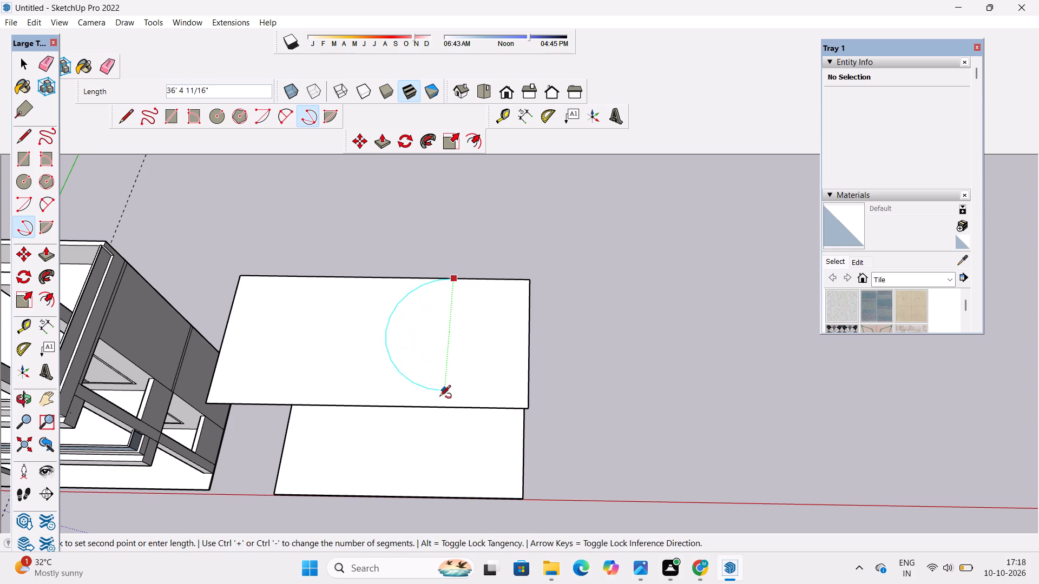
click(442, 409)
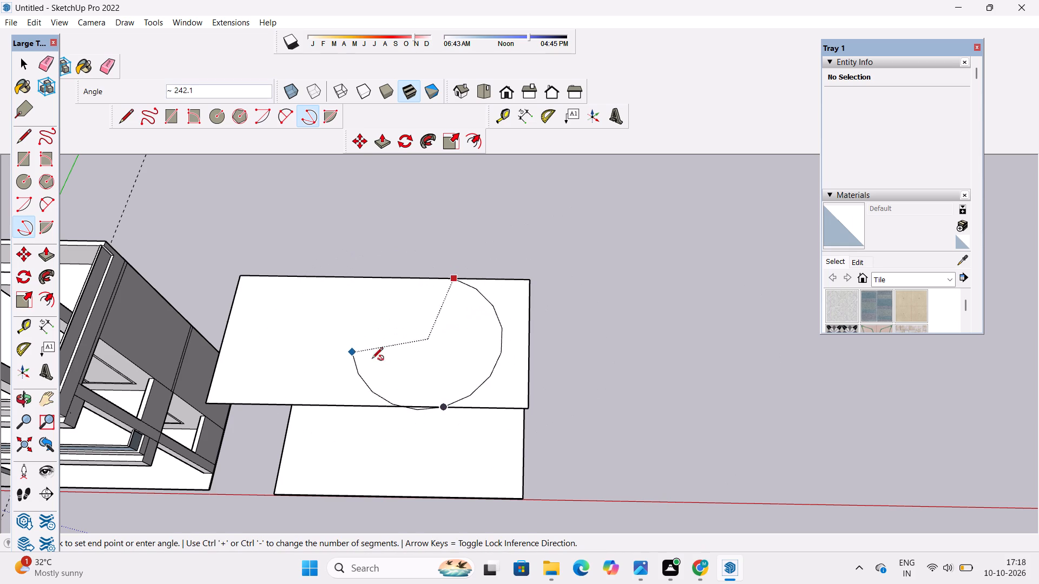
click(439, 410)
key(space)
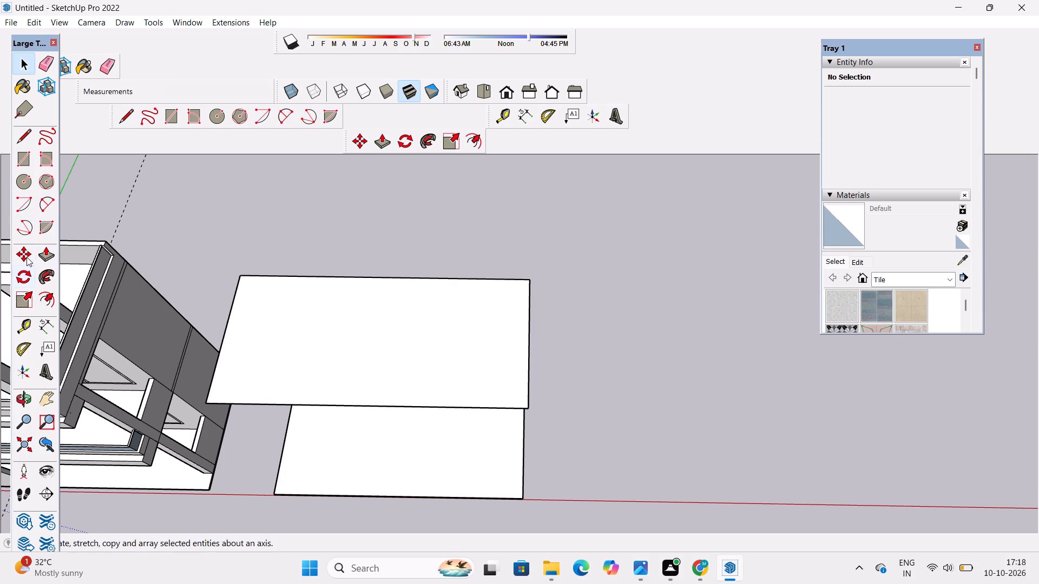
Draw a three-point arc of about 219° and 21' radius across the roof slab's two long edges, bulging toward the short edge away from the house.
click(24, 227)
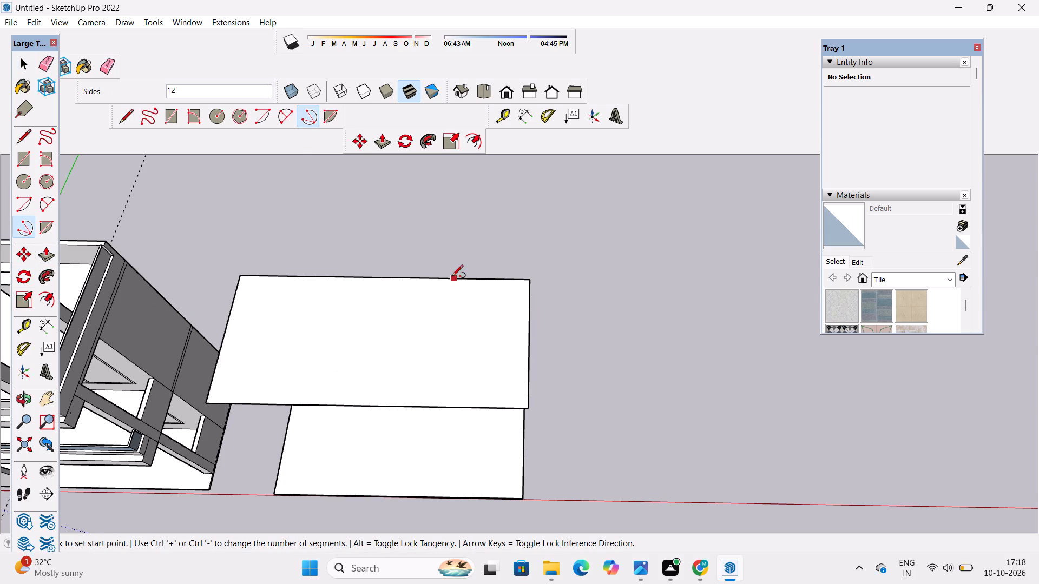
click(449, 278)
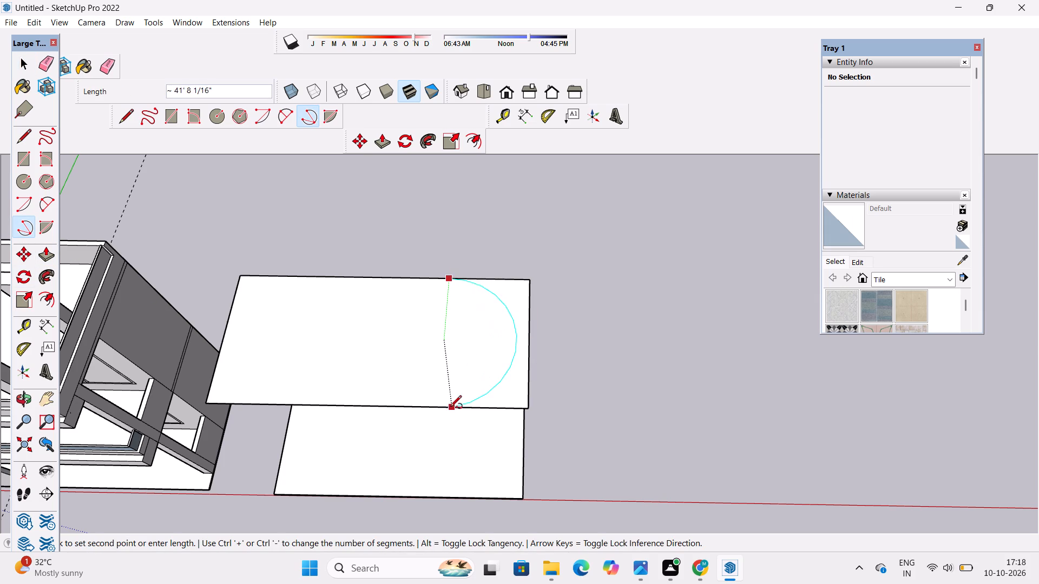
scroll(437, 412, up, 4)
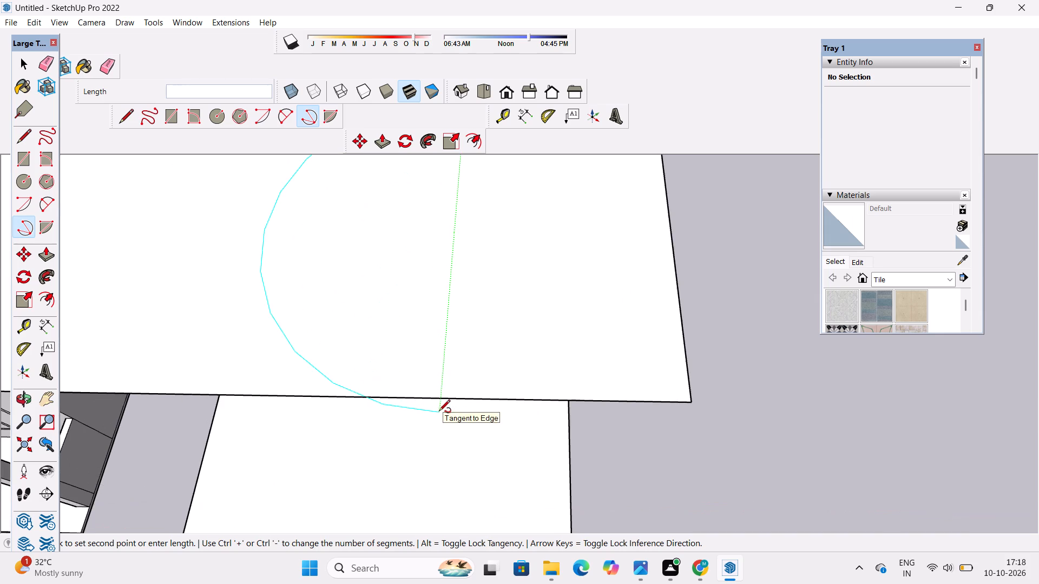
click(437, 399)
scroll(439, 398, down, 6)
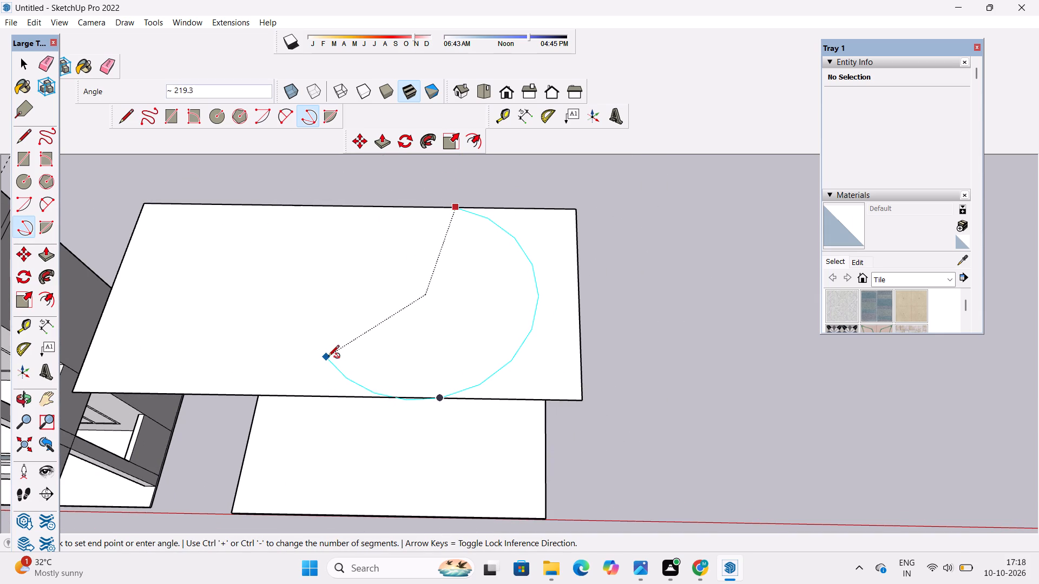
click(326, 357)
key(space)
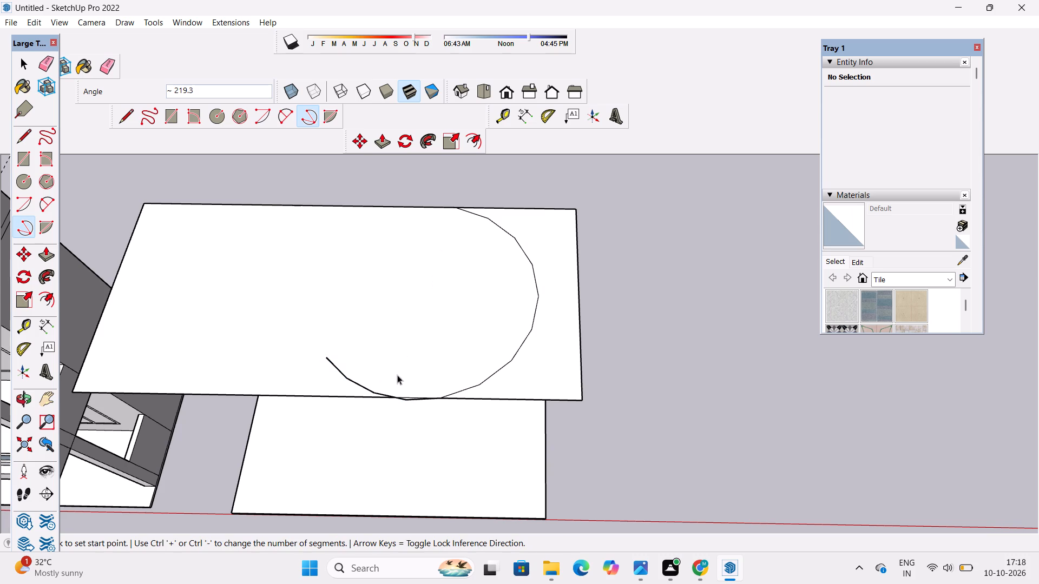
Erase the arc's surplus tail inside the slab face and its small overhang beyond the long edge facing the other rectangle.
key(e)
drag(349, 339, 342, 378)
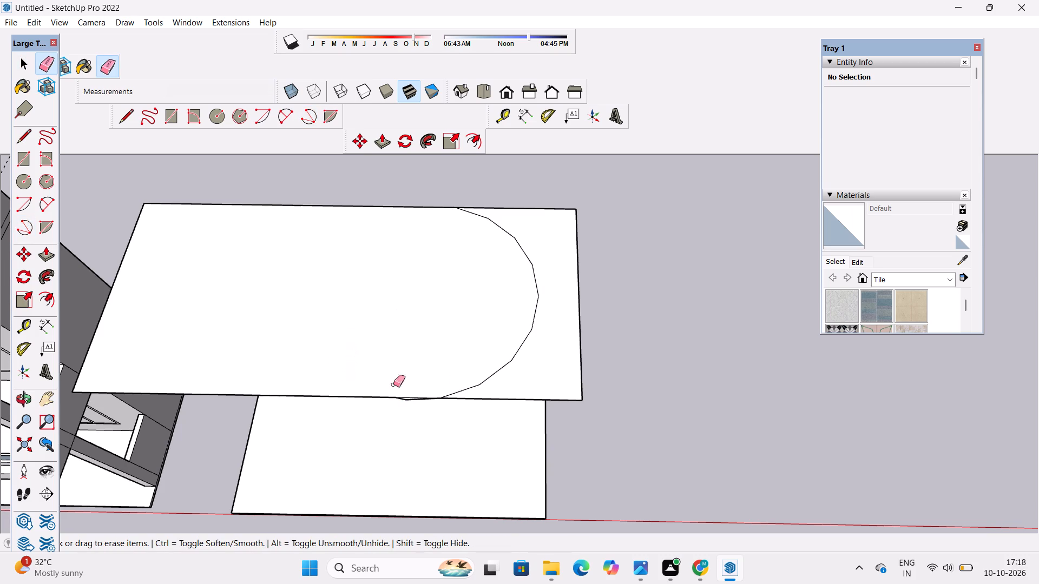
scroll(429, 423, up, 5)
scroll(431, 401, down, 3)
scroll(403, 354, up, 5)
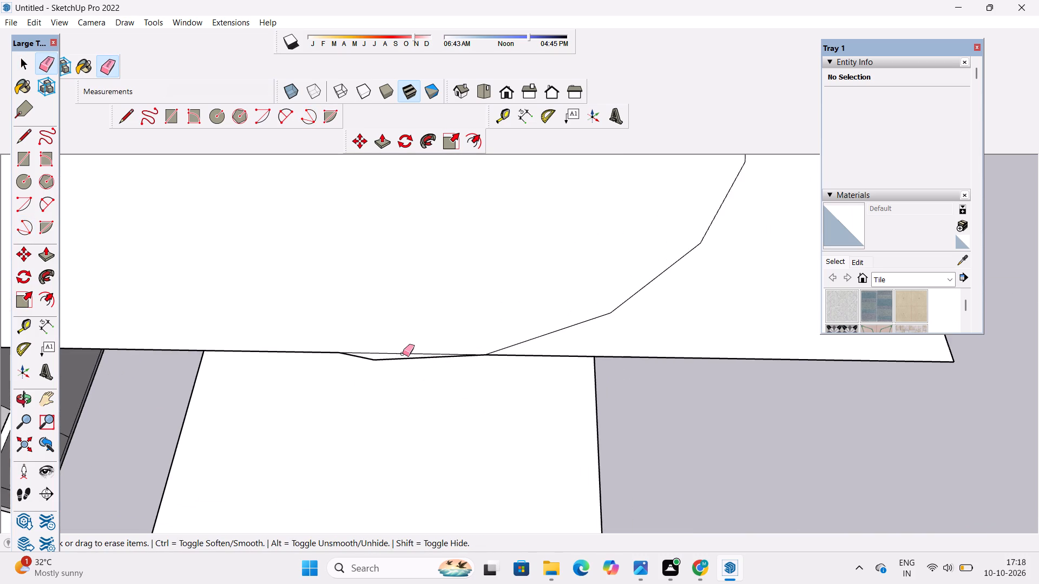
scroll(403, 354, up, 5)
click(387, 363)
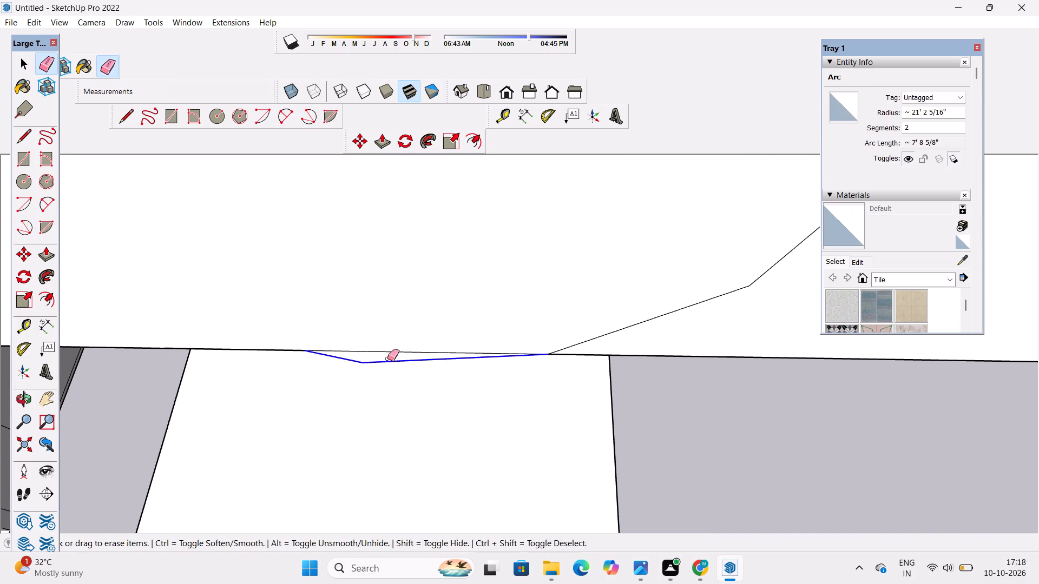
scroll(336, 402, down, 7)
key(v)
key(space)
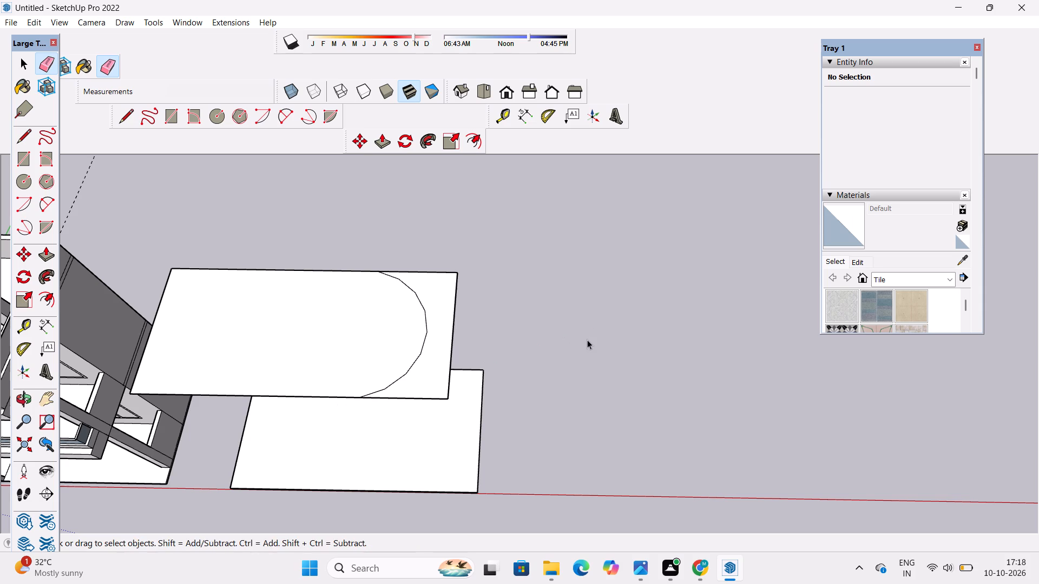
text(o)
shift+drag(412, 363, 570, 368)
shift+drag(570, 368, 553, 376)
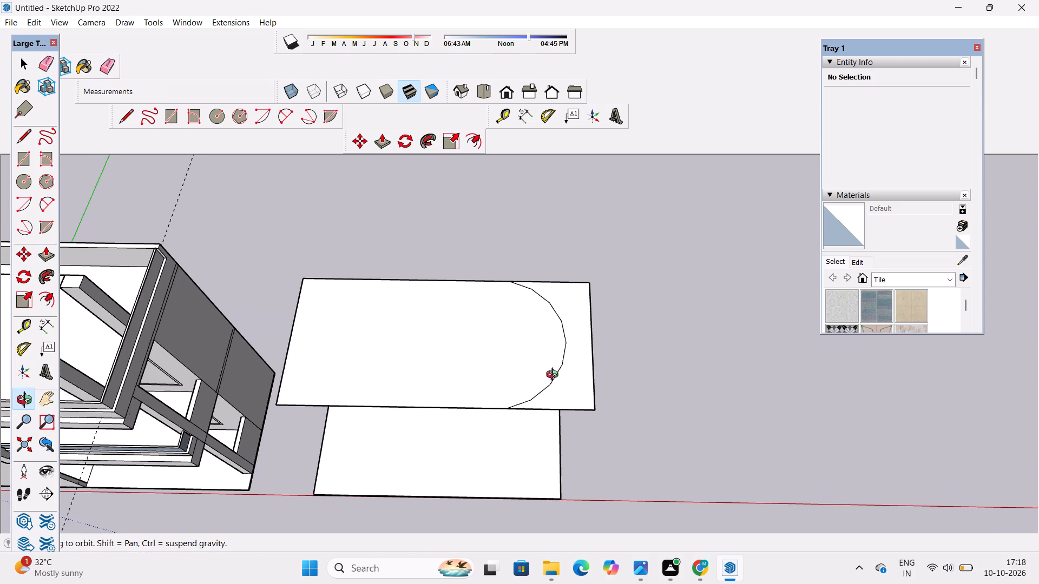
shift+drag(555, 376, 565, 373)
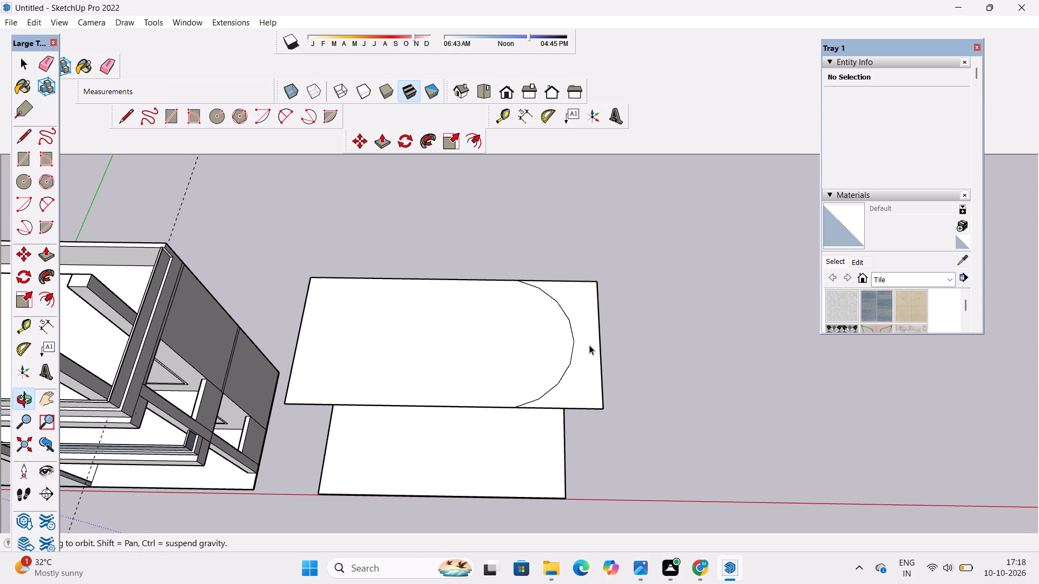
Smooth the roof slab's end arc by setting its segment count to 30.
key(space)
click(573, 341)
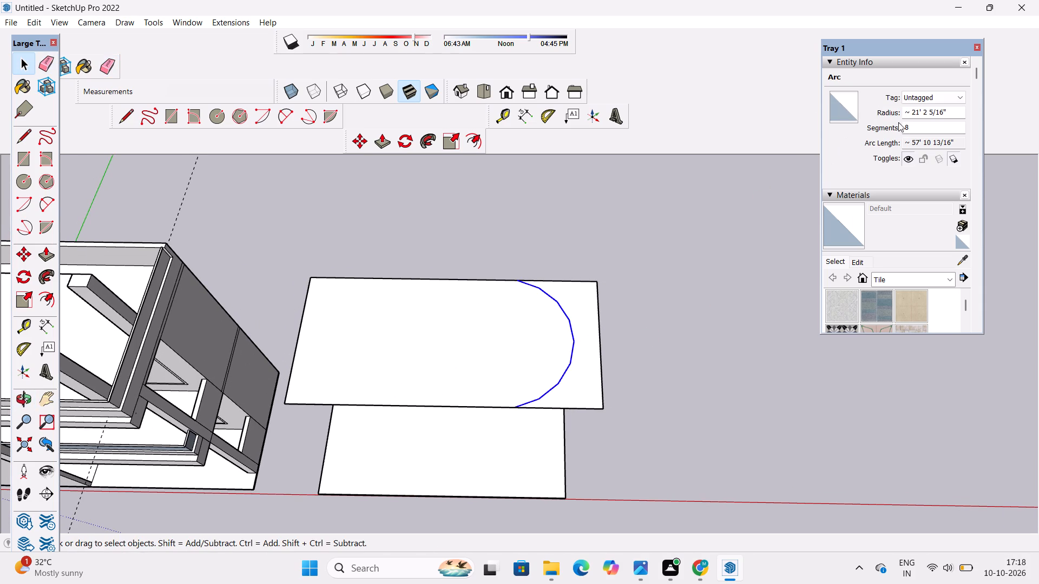
click(916, 127)
key(BackSpace)
key(BackSpace)
key(BackSpace)
key(BackSpace)
key(BackSpace)
key(BackSpace)
text(30)
key(Return)
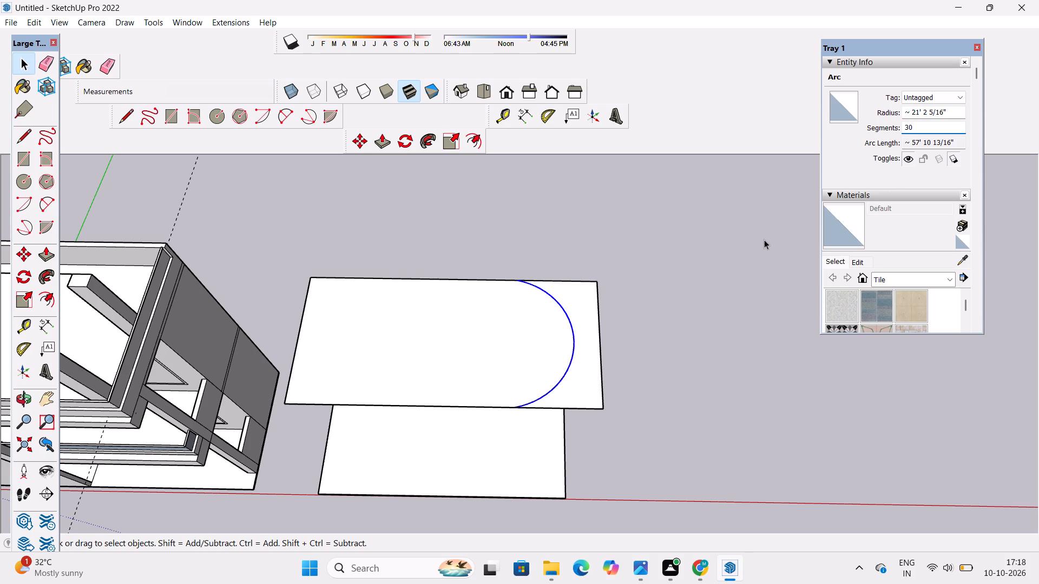
click(756, 240)
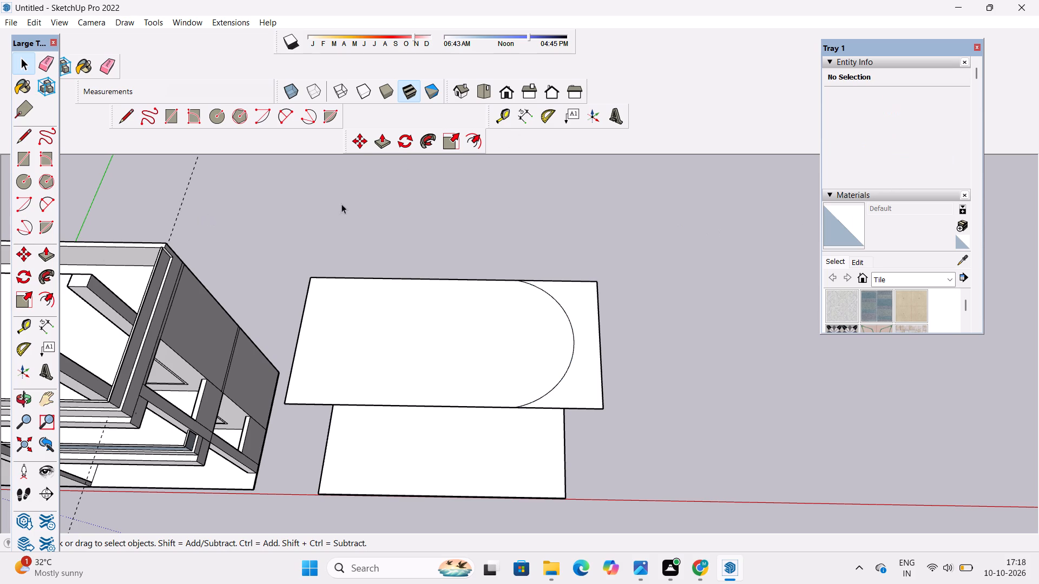
Erase the slab's short edge and the leftover long-edge pieces outside the arc, leaving a rounded end.
click(104, 72)
drag(585, 266, 591, 304)
drag(593, 305, 595, 428)
scroll(568, 287, up, 7)
drag(497, 238, 508, 274)
drag(678, 253, 653, 300)
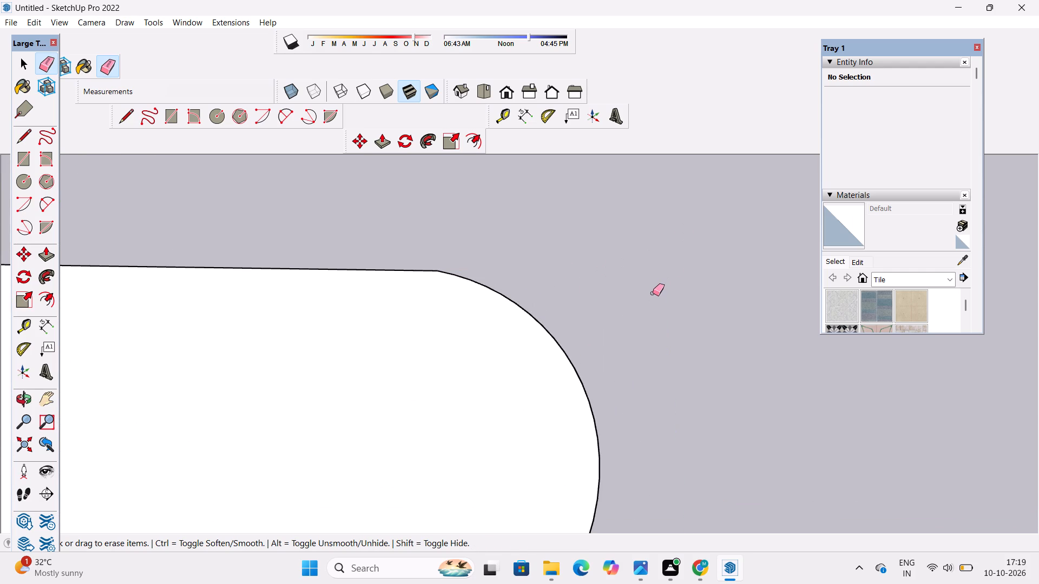
Extrude the round-ended roof slab face upward by 2'.
key(space)
key(o)
scroll(659, 267, down, 5)
shift+drag(570, 355, 600, 323)
scroll(601, 322, down, 2)
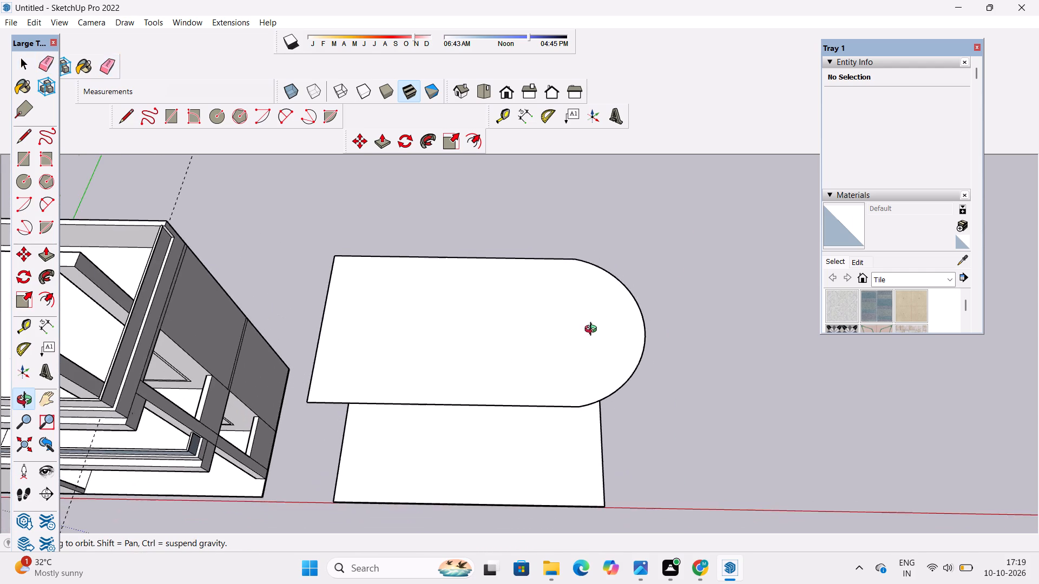
scroll(593, 330, down, 1)
shift+drag(496, 362, 581, 333)
scroll(581, 333, down, 4)
shift+drag(574, 333, 528, 348)
shift+drag(528, 348, 545, 330)
shift+click(544, 334)
click(530, 342)
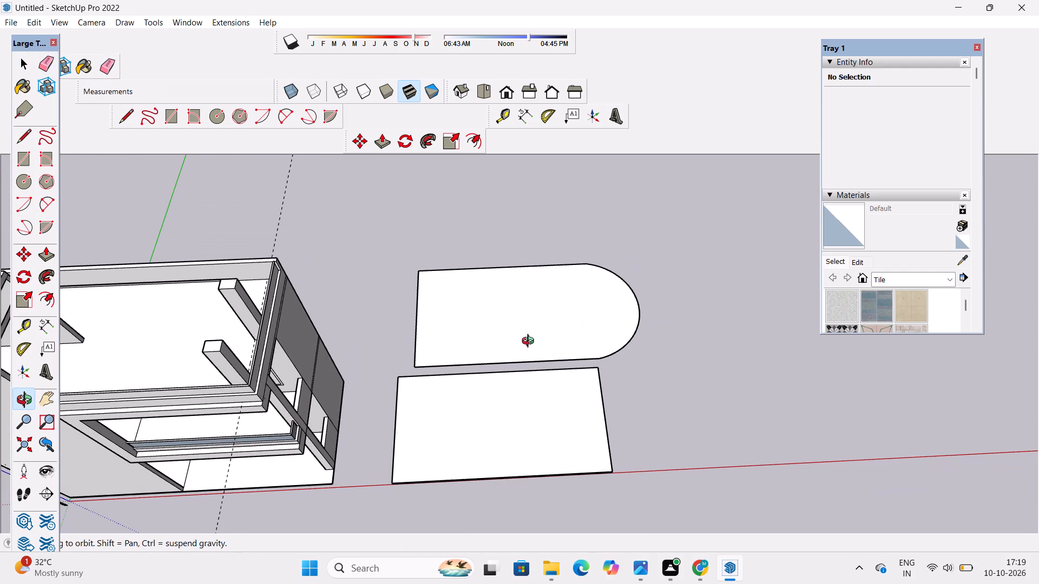
key(space)
click(587, 324)
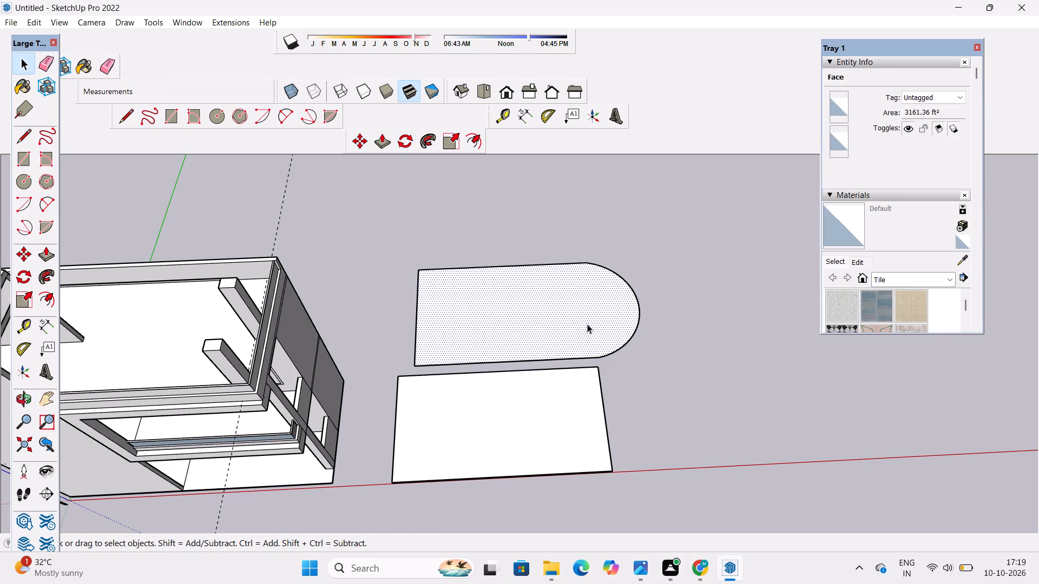
key(p)
click(587, 324)
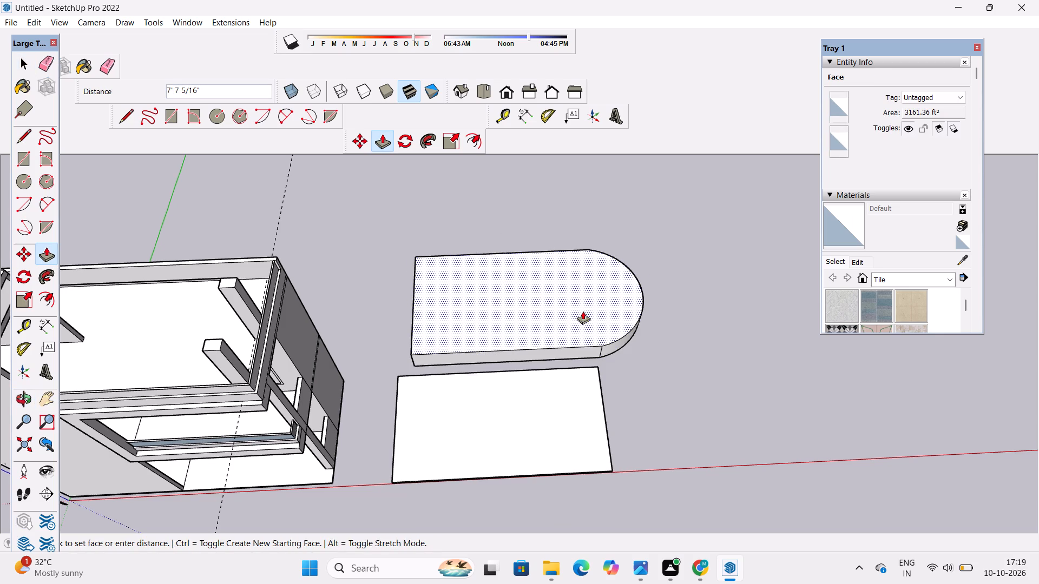
text(2')
key(Return)
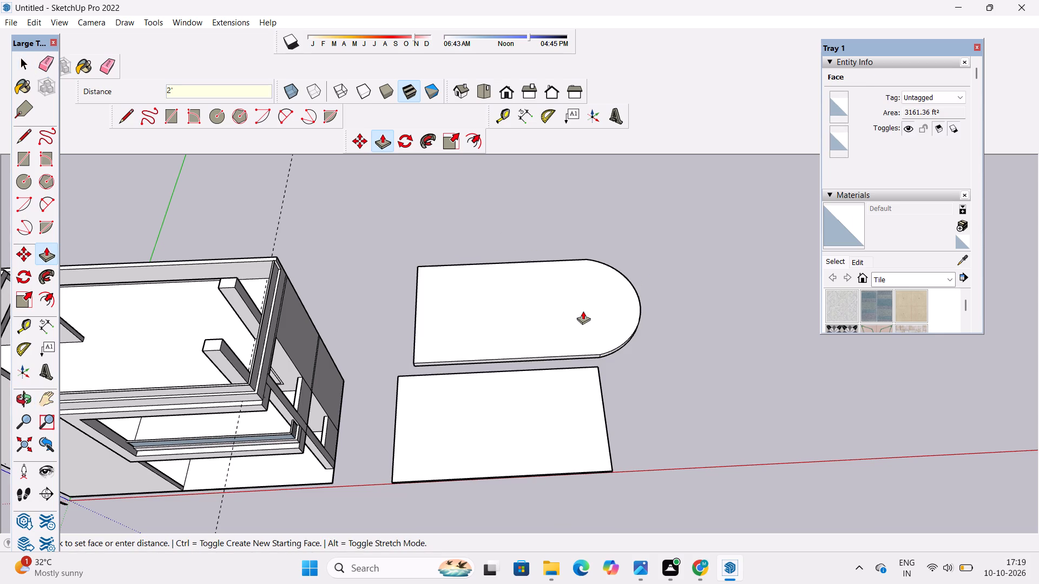
Make a group of all the faces and edges of the round-ended roof slab.
key(o)
scroll(562, 333, up, 2)
shift+drag(553, 337, 604, 332)
scroll(604, 333, down, 2)
shift+click(586, 367)
shift+drag(586, 368, 592, 354)
key(space)
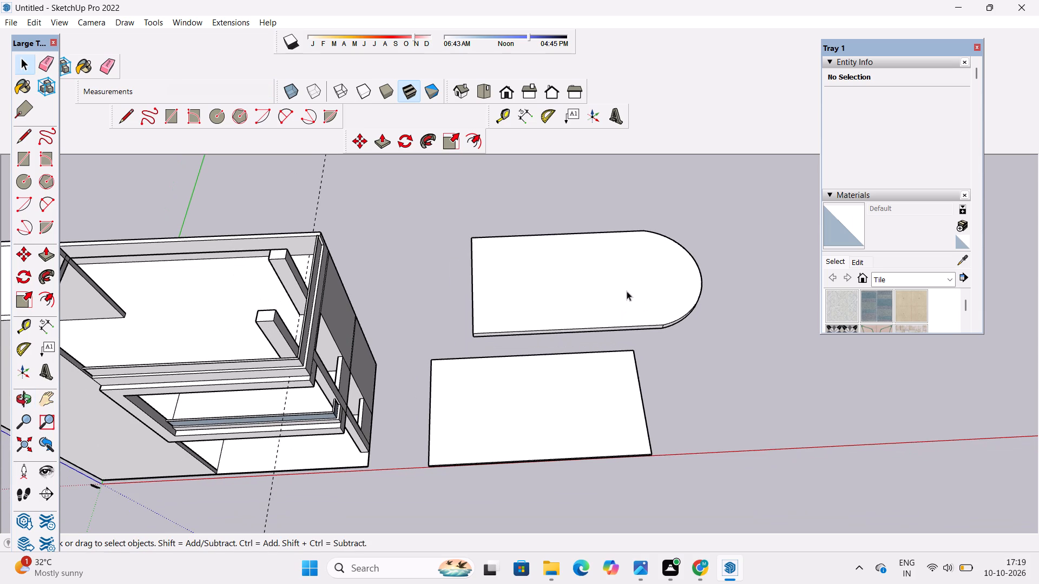
triple_click(627, 291)
click(627, 291)
right_click(627, 290)
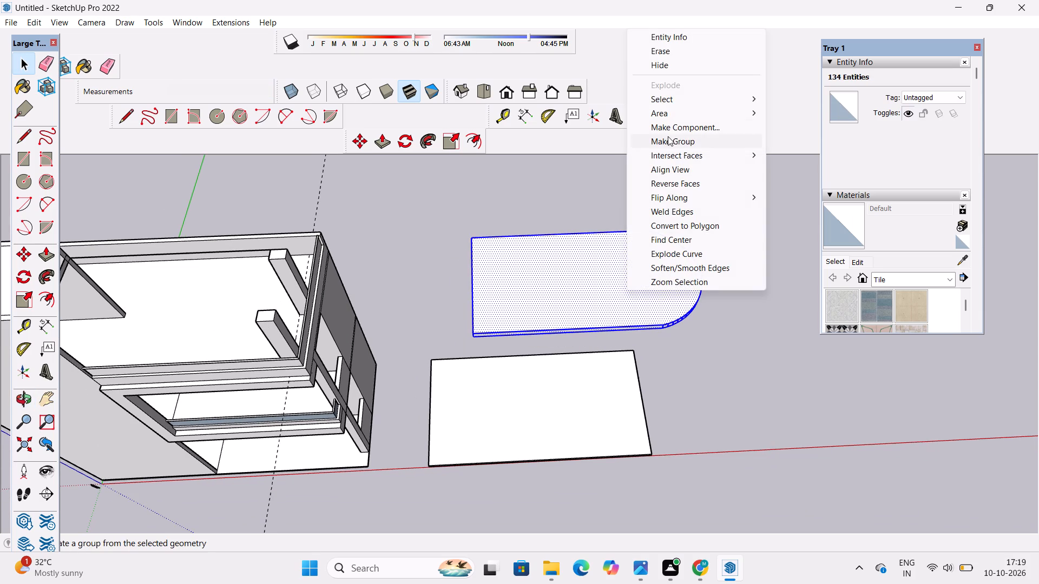
click(667, 141)
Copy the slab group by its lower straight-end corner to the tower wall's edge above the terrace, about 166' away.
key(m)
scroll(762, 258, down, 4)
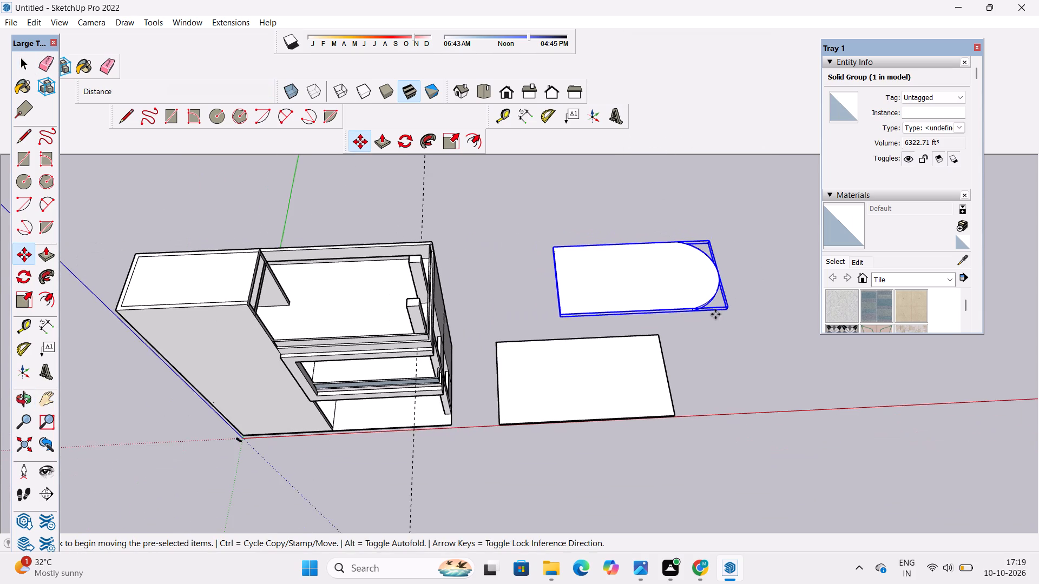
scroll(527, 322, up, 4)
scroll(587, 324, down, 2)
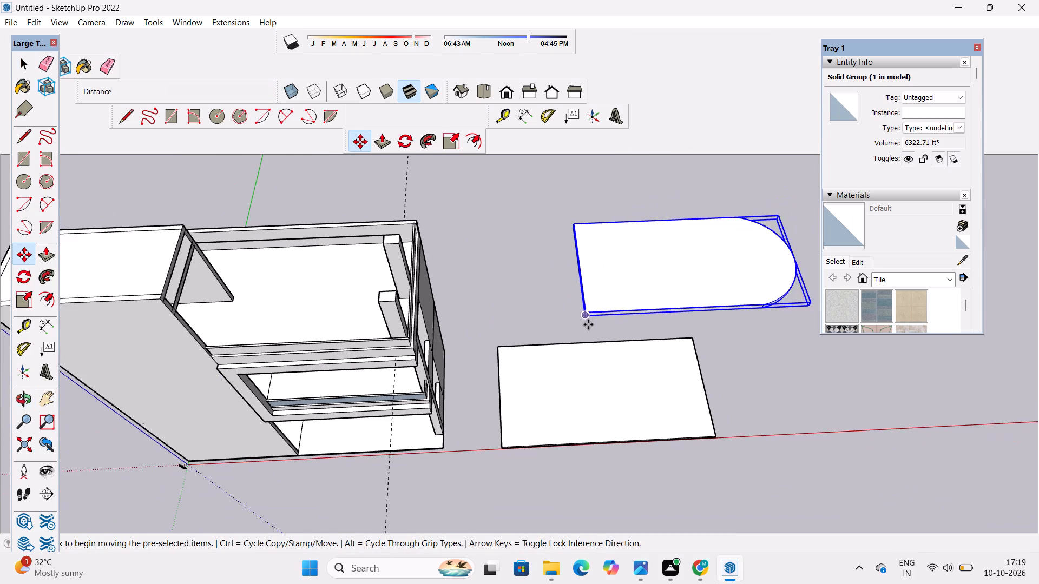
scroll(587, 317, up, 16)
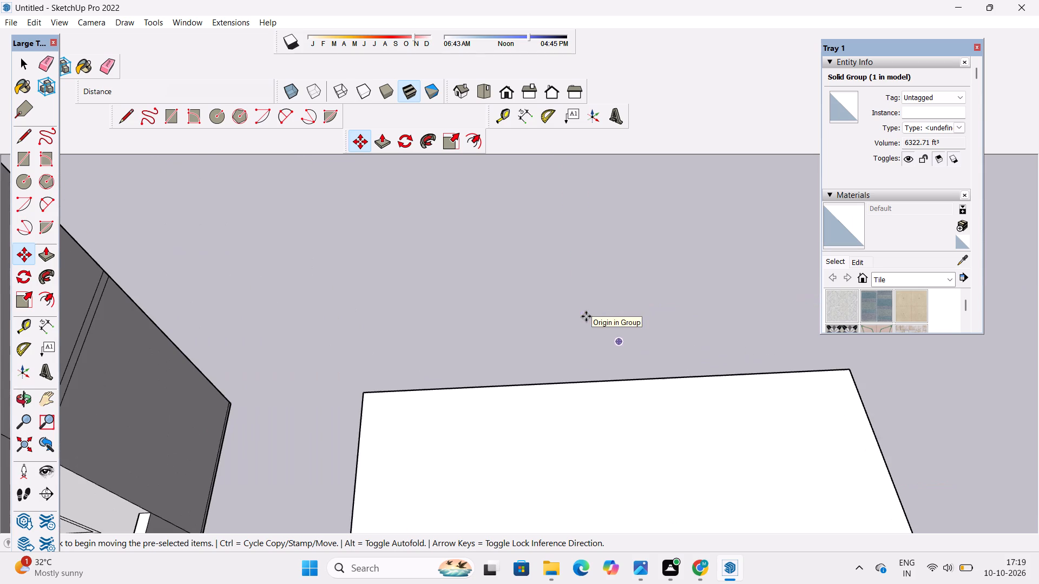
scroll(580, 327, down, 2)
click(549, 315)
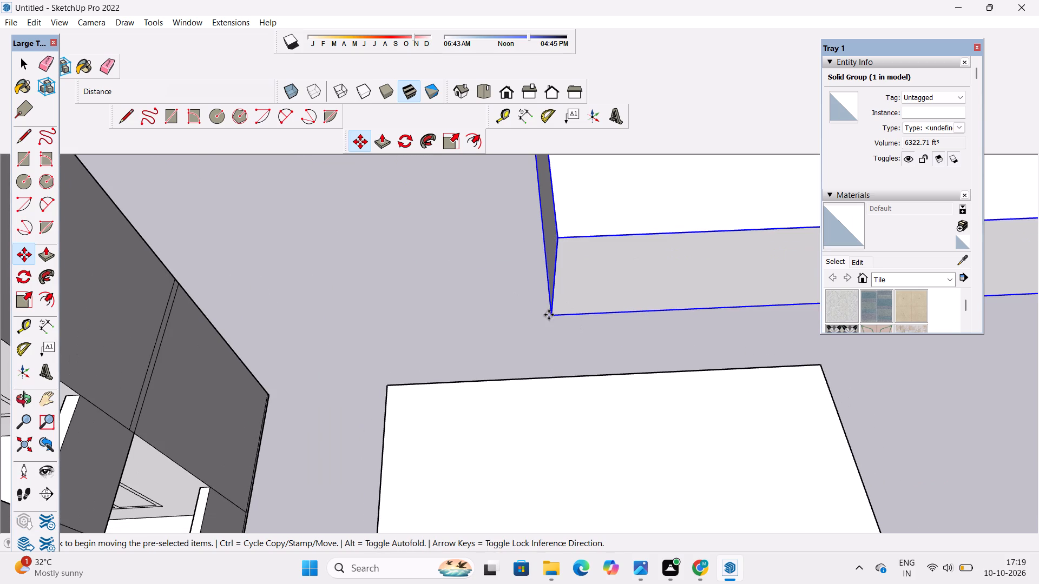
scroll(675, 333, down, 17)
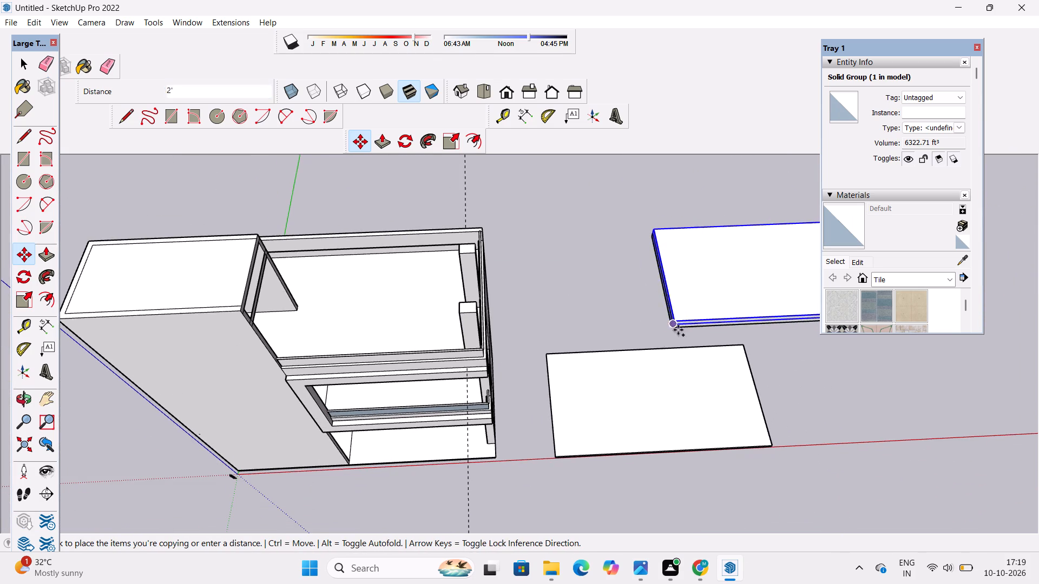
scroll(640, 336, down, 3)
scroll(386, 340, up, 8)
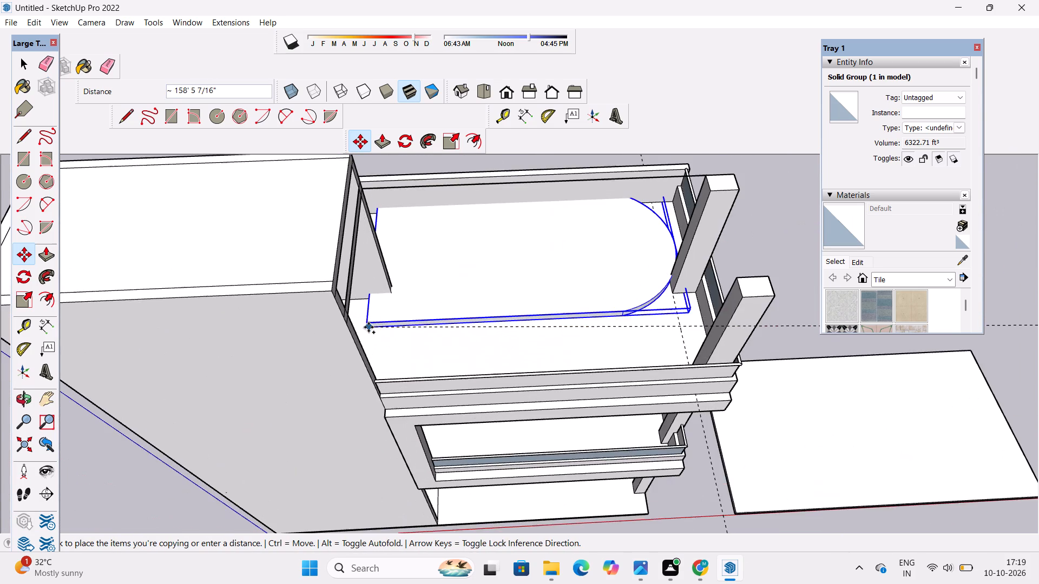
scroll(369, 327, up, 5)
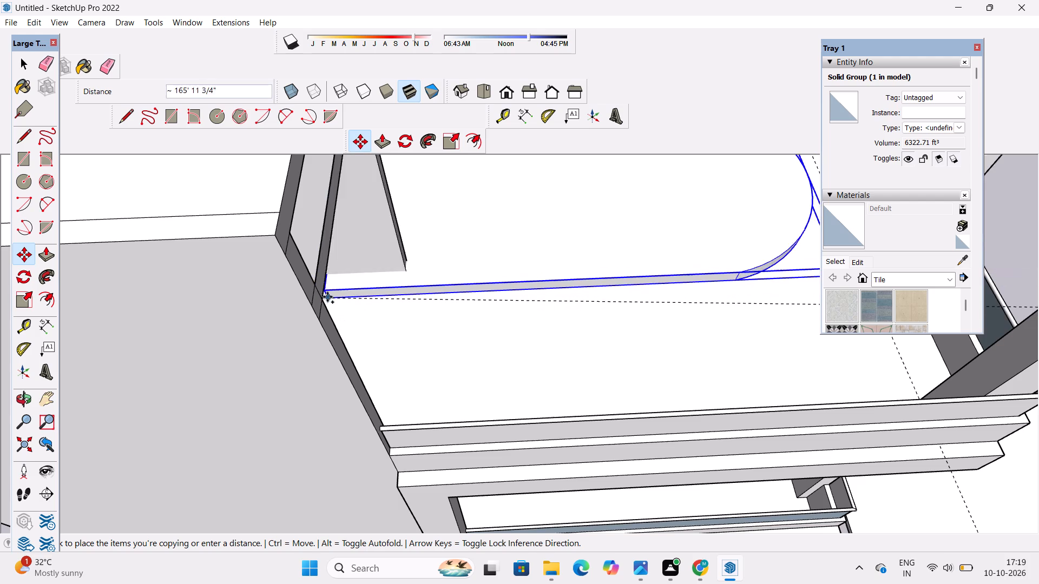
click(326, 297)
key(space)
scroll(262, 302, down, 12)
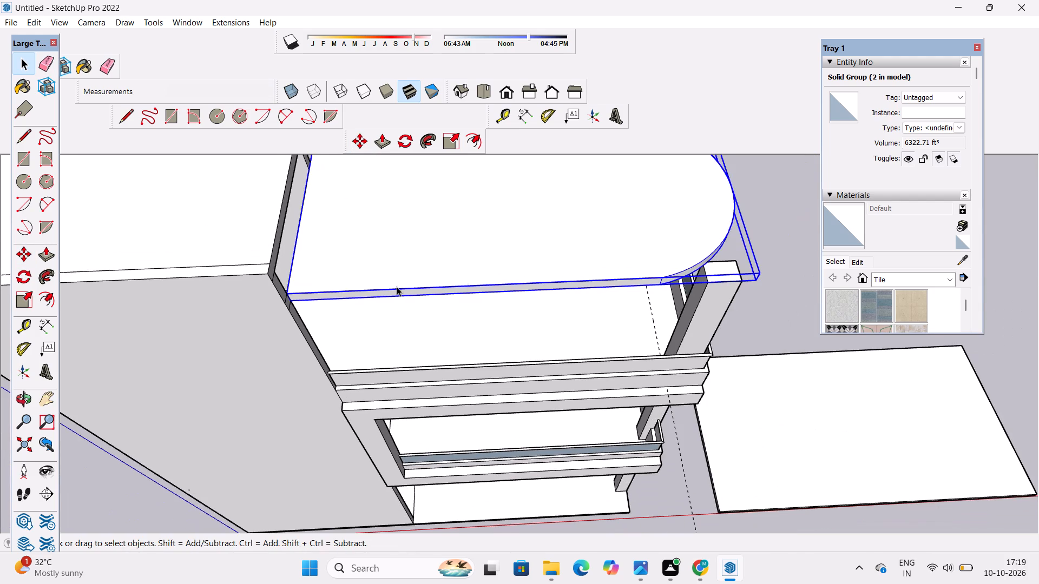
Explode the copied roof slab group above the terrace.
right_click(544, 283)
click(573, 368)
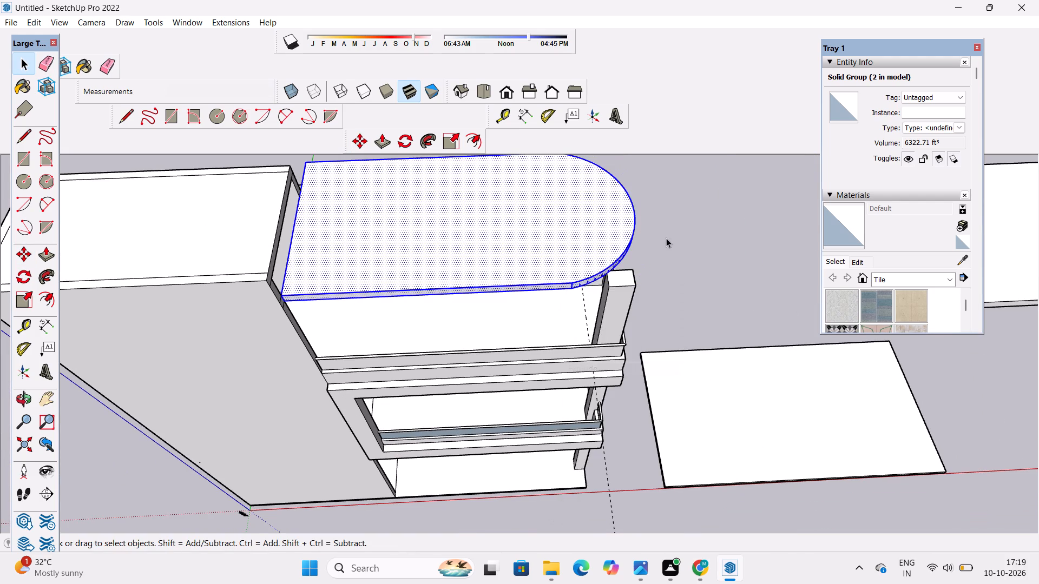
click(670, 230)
Examine how the rounded roof slab sits over the terrace pillars and against the tower, from low, side and overhead views.
key(o)
drag(635, 342, 617, 236)
scroll(615, 236, down, 2)
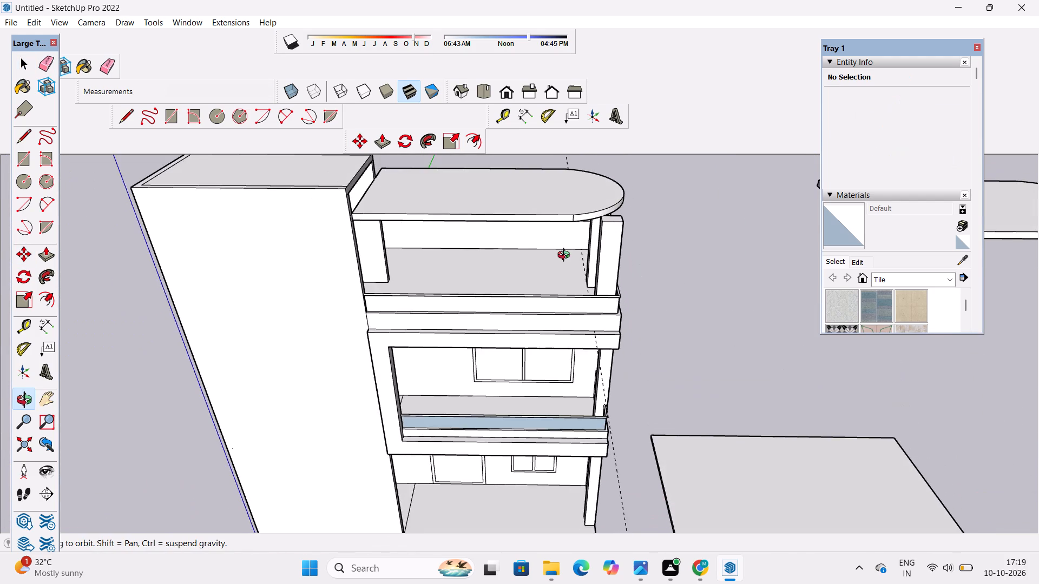
drag(566, 256, 683, 247)
scroll(643, 235, down, 4)
shift+drag(643, 238, 626, 293)
drag(626, 295, 478, 213)
scroll(603, 285, up, 3)
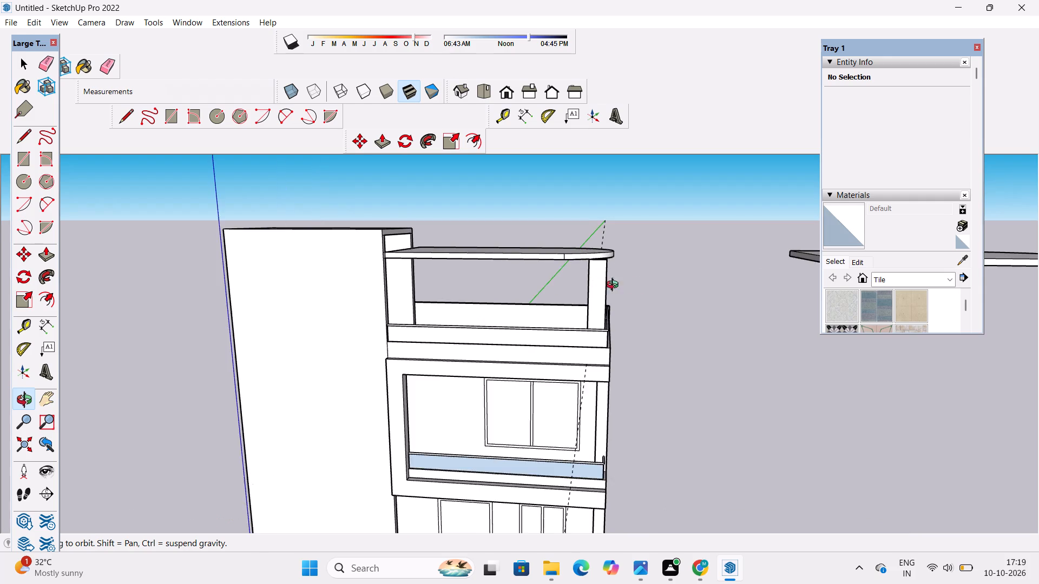
drag(640, 286, 483, 337)
scroll(697, 292, up, 4)
drag(505, 339, 648, 373)
shift+drag(604, 373, 580, 312)
drag(580, 310, 738, 323)
scroll(645, 336, up, 3)
drag(490, 343, 500, 252)
scroll(507, 238, down, 6)
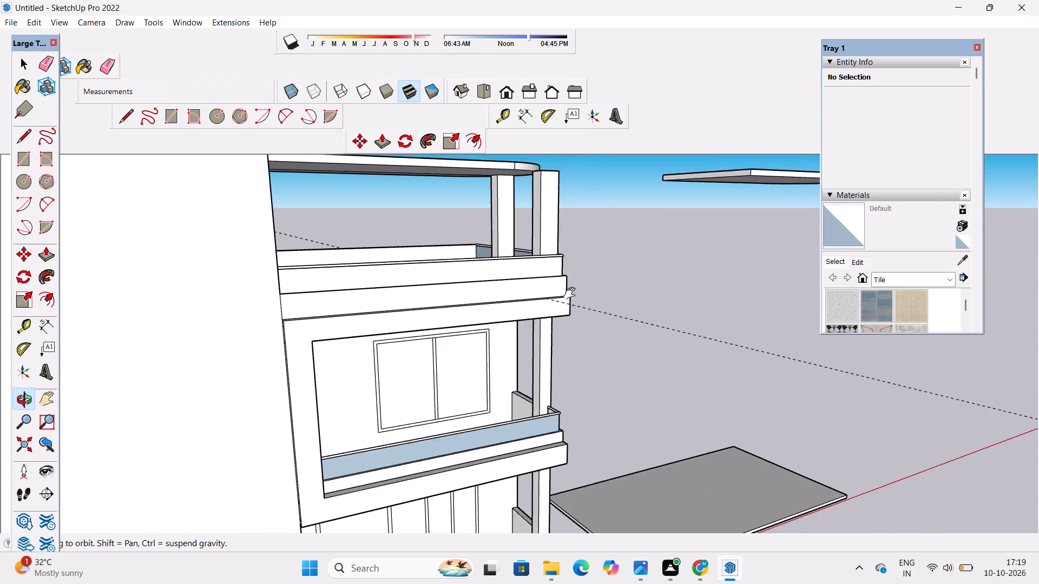
shift+drag(590, 307, 607, 414)
drag(569, 388, 501, 303)
scroll(494, 281, up, 4)
shift+drag(491, 309, 527, 255)
drag(528, 258, 538, 390)
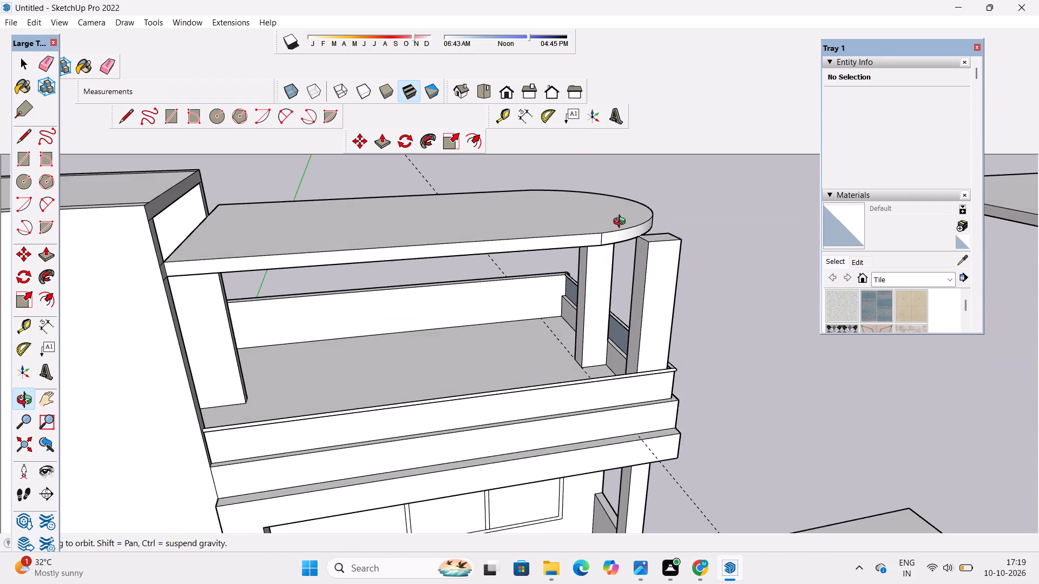
scroll(622, 222, down, 5)
drag(693, 282, 221, 307)
drag(337, 368, 650, 373)
scroll(491, 271, down, 5)
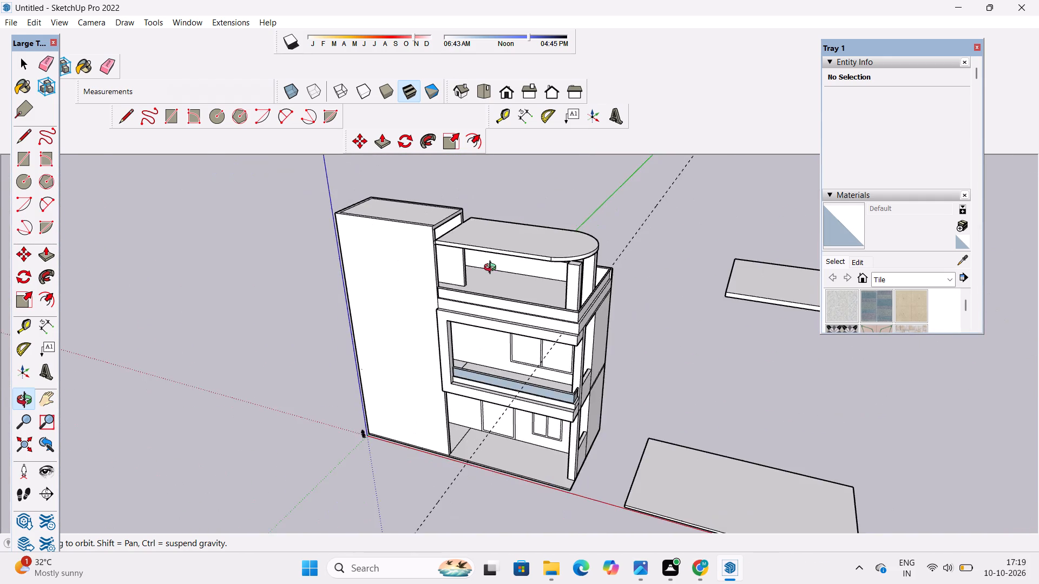
drag(497, 281, 563, 452)
scroll(477, 293, up, 2)
drag(639, 312, 642, 381)
drag(532, 368, 532, 285)
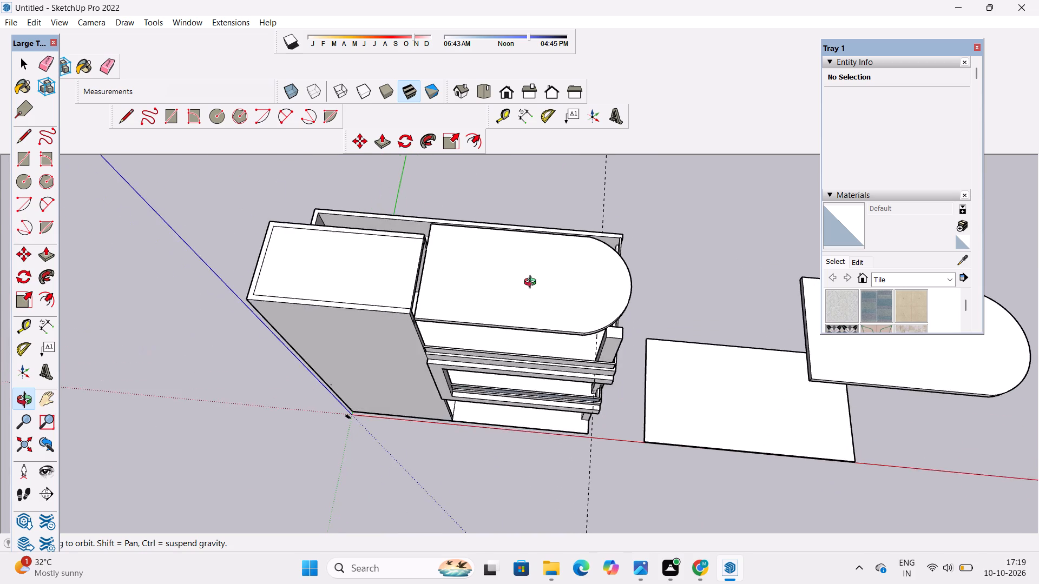
scroll(534, 279, down, 3)
shift+drag(536, 267, 497, 313)
drag(486, 318, 510, 263)
drag(508, 316, 496, 328)
drag(479, 335, 488, 304)
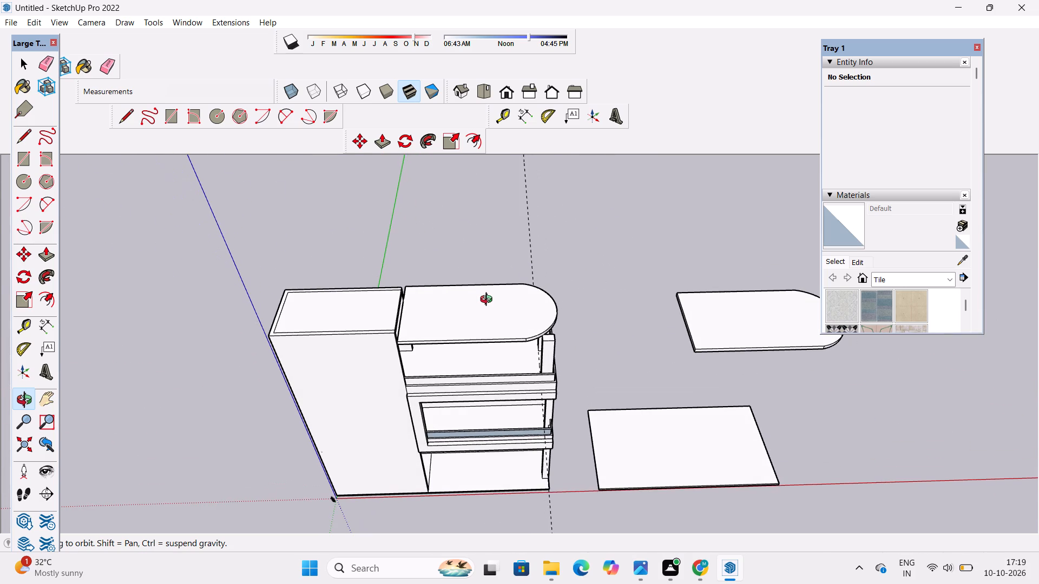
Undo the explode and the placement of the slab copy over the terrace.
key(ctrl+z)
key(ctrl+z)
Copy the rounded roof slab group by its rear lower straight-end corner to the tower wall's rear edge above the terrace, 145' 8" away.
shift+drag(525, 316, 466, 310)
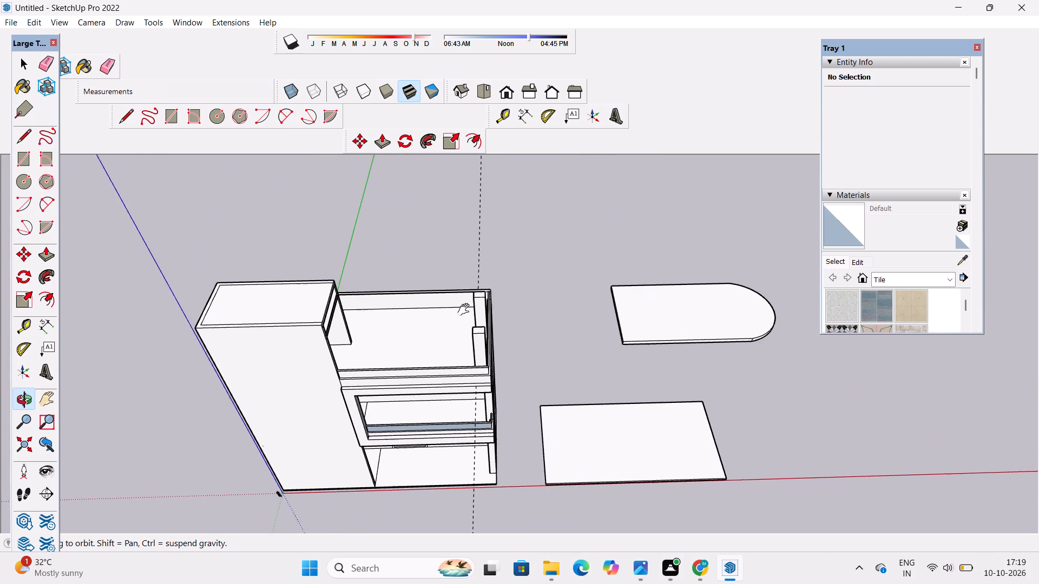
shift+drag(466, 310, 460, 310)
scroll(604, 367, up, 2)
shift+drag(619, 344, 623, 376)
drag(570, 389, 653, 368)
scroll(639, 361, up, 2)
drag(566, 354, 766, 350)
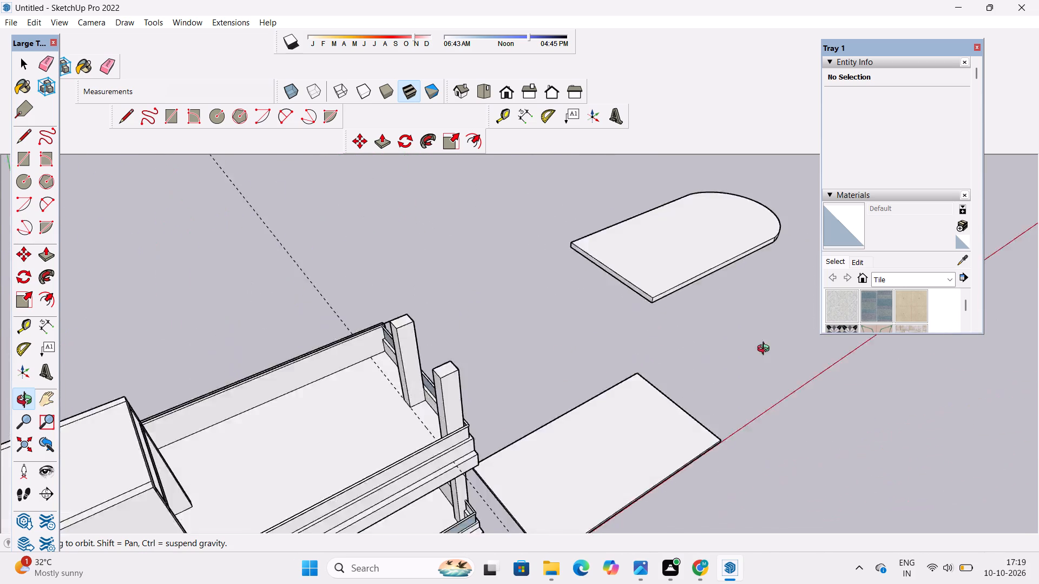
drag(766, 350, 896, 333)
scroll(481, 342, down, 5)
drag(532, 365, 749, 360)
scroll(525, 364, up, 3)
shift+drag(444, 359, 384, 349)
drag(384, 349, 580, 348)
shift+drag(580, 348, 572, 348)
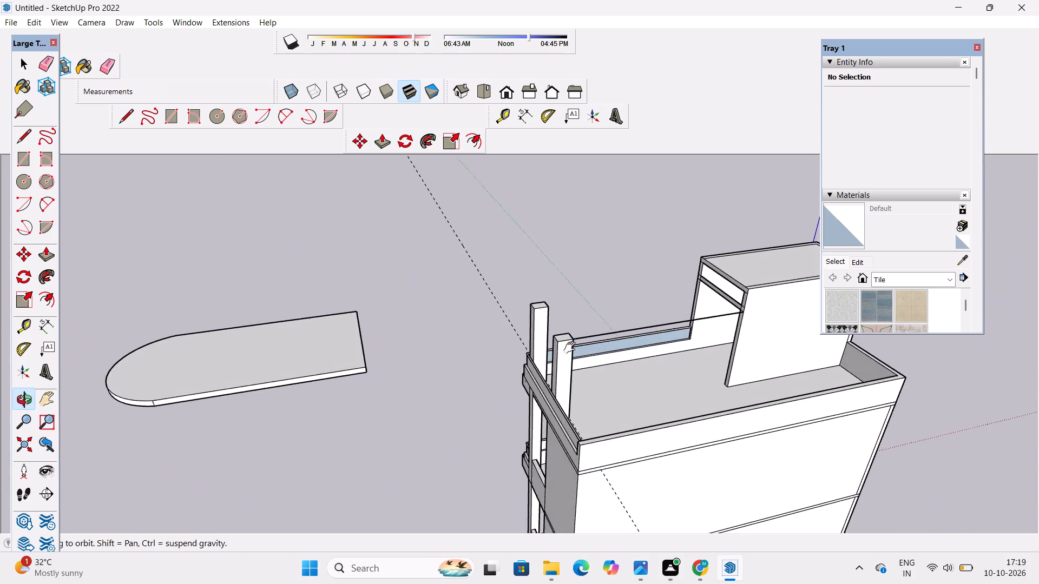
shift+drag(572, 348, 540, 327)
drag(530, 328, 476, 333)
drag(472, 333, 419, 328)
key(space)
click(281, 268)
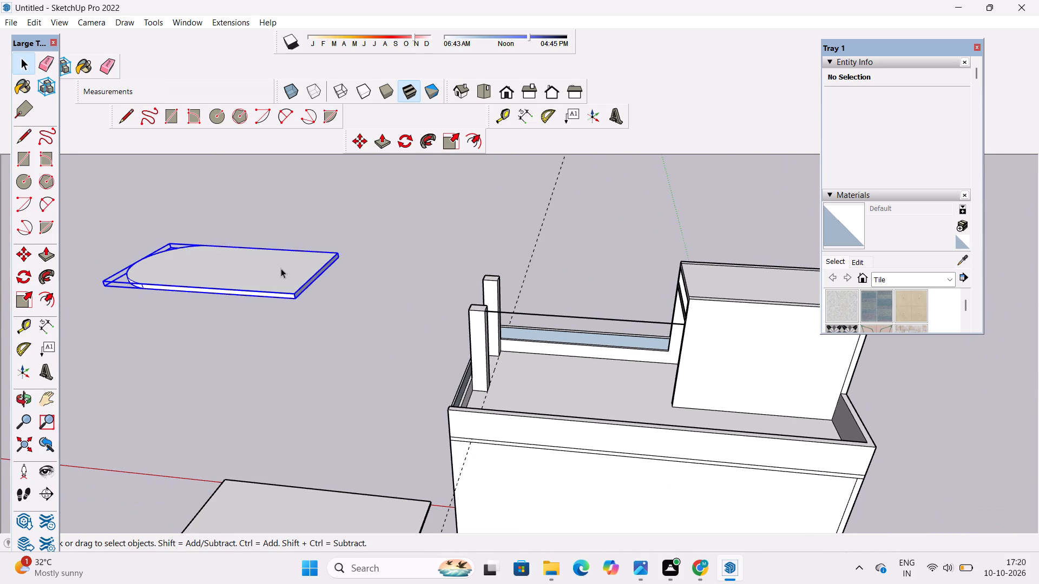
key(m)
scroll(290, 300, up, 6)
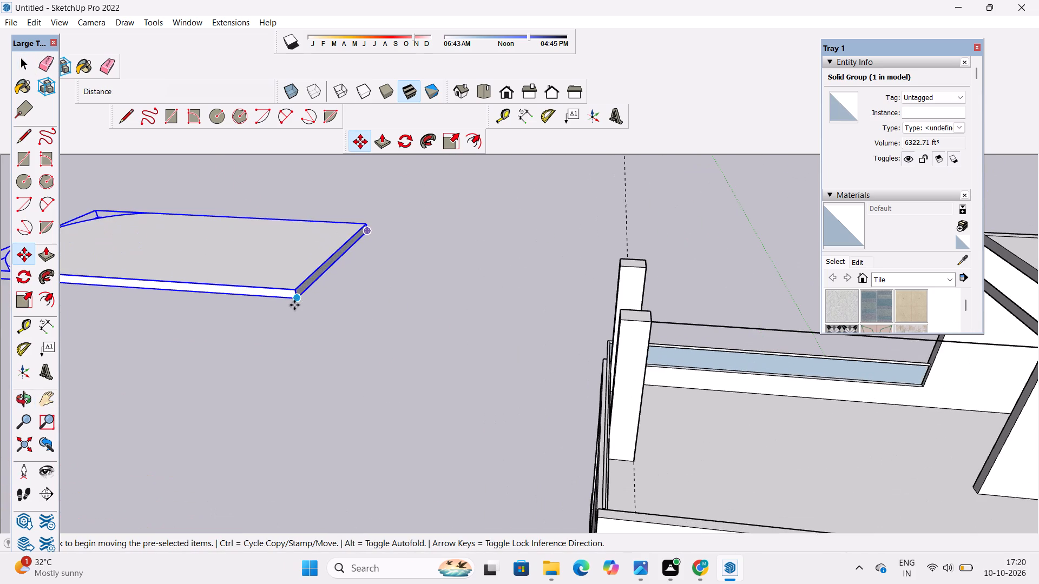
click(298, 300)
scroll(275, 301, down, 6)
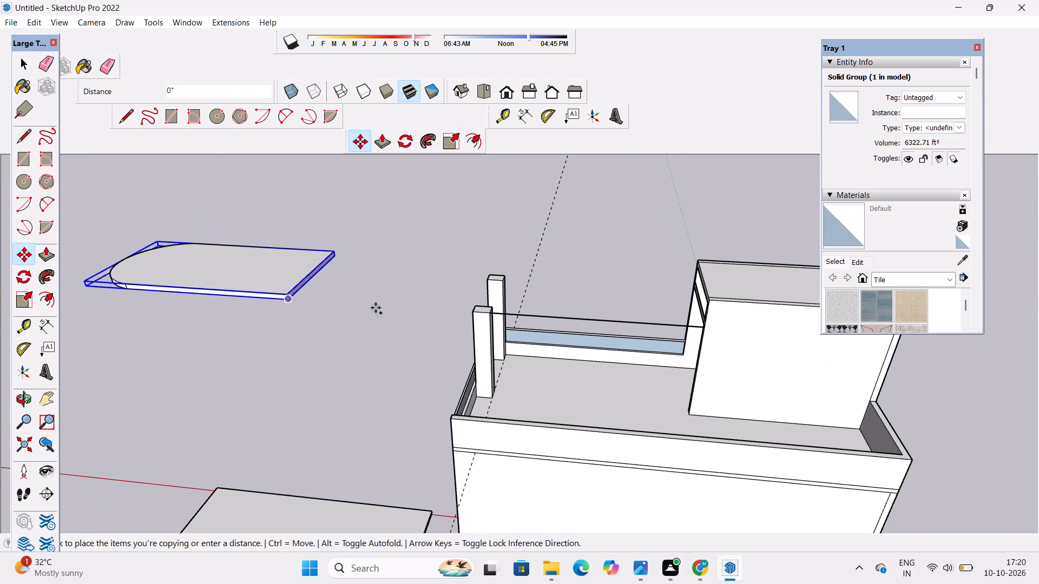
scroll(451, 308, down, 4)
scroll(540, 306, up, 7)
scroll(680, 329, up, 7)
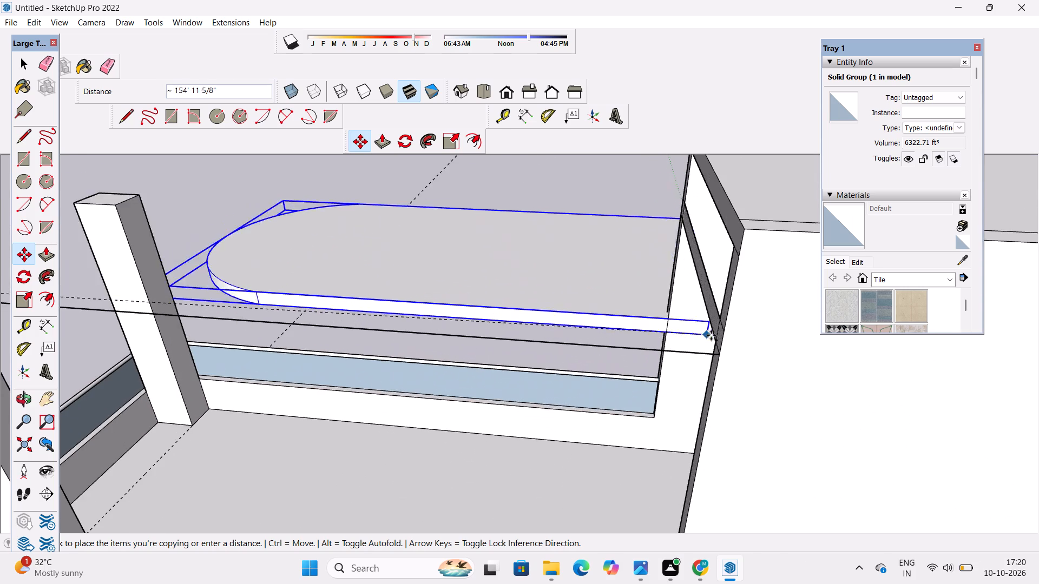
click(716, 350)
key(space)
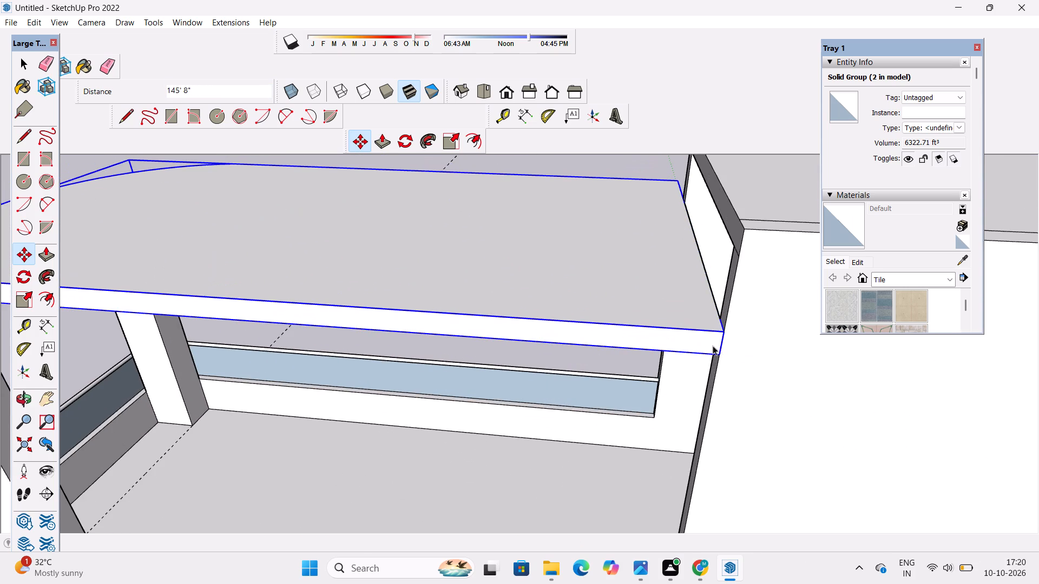
Examine how the copied slab sits against the tower and over the terrace pillars from overhead, front and side views.
key(o)
scroll(573, 293, down, 6)
drag(424, 332, 682, 374)
scroll(399, 298, down, 4)
drag(400, 351, 576, 371)
shift+drag(607, 369, 441, 353)
drag(440, 351, 595, 350)
drag(538, 373, 402, 388)
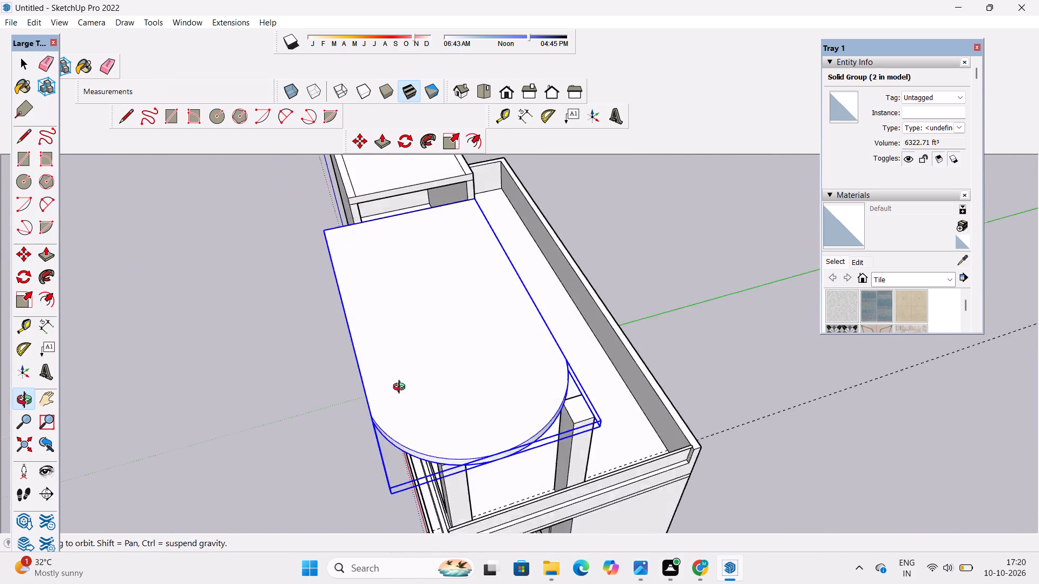
drag(402, 388, 343, 388)
drag(303, 390, 766, 383)
drag(652, 402, 607, 434)
drag(601, 434, 547, 379)
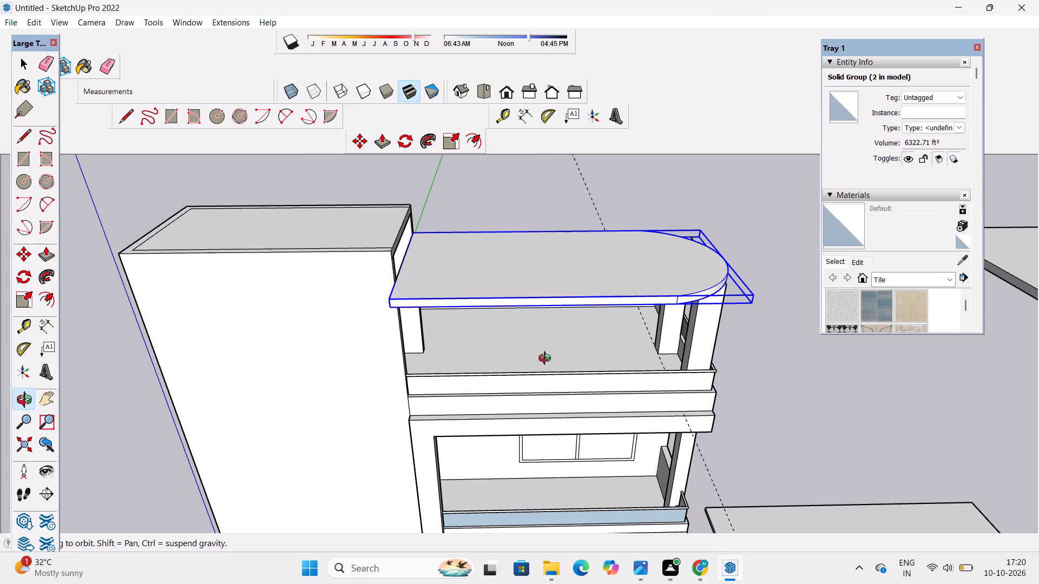
key(space)
key(o)
scroll(562, 305, down, 1)
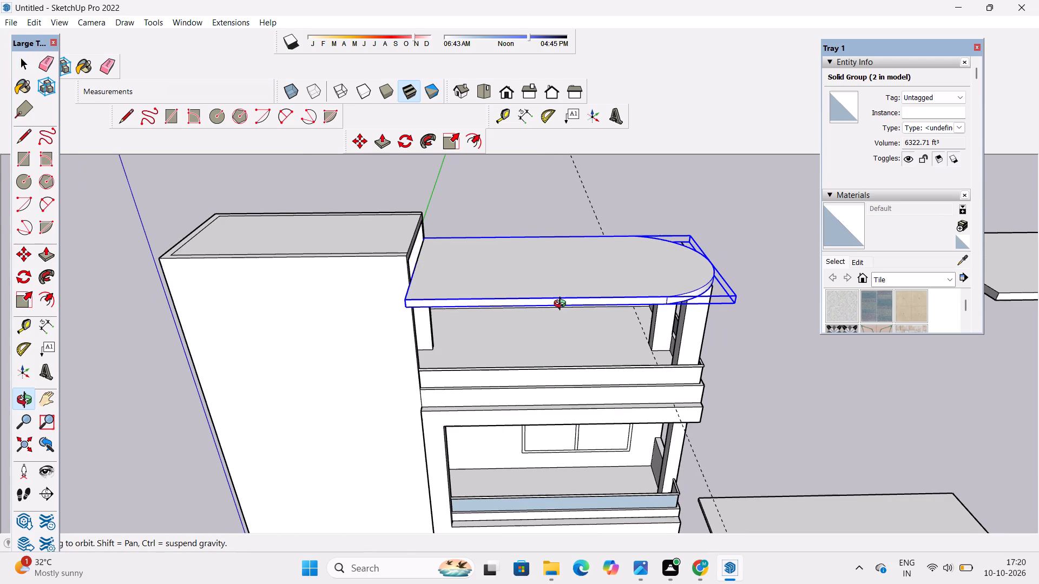
drag(567, 348, 568, 290)
drag(568, 290, 568, 390)
scroll(528, 270, up, 1)
drag(532, 278, 524, 307)
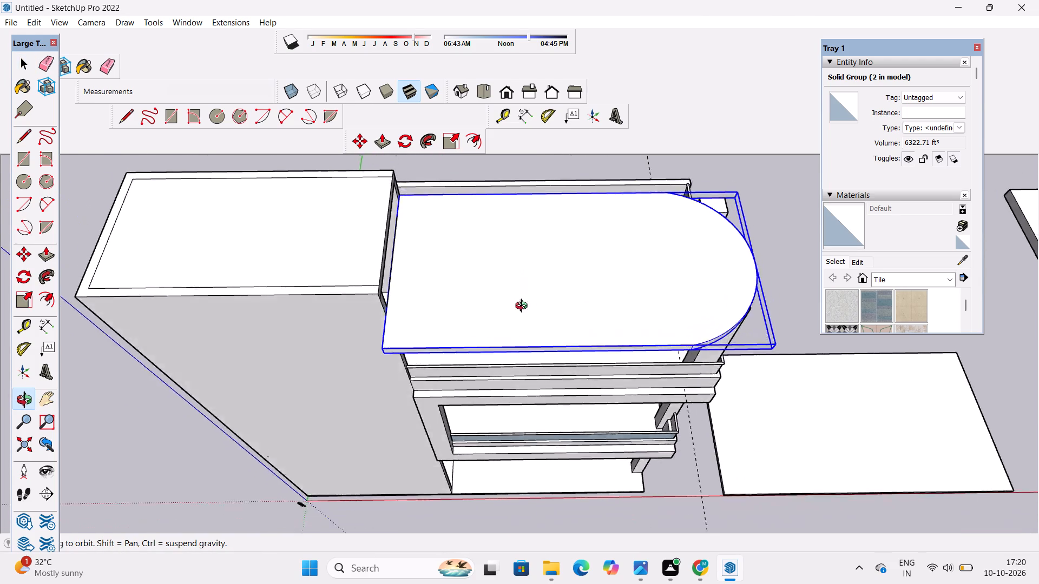
drag(524, 307, 392, 298)
shift+drag(401, 286, 403, 349)
drag(569, 330, 454, 335)
shift+drag(476, 319, 481, 357)
drag(482, 357, 443, 331)
shift+click(444, 330)
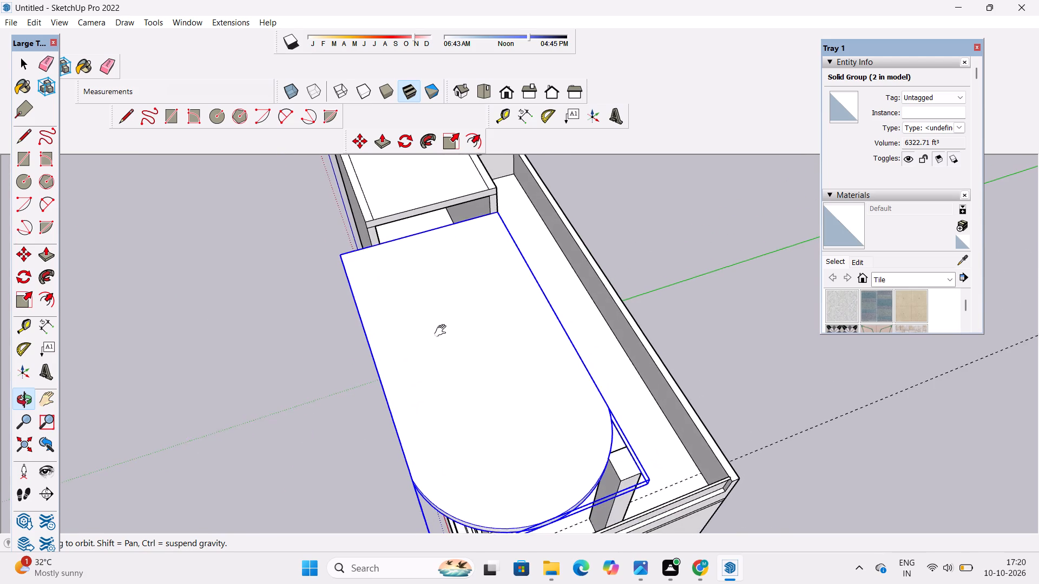
drag(443, 337, 443, 346)
drag(446, 347, 528, 338)
shift+drag(528, 338, 535, 350)
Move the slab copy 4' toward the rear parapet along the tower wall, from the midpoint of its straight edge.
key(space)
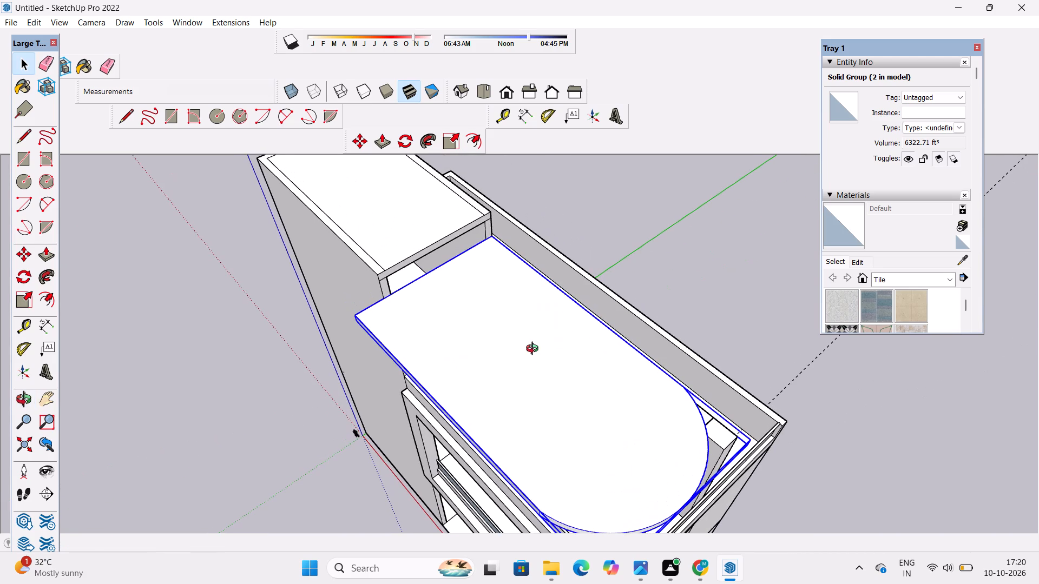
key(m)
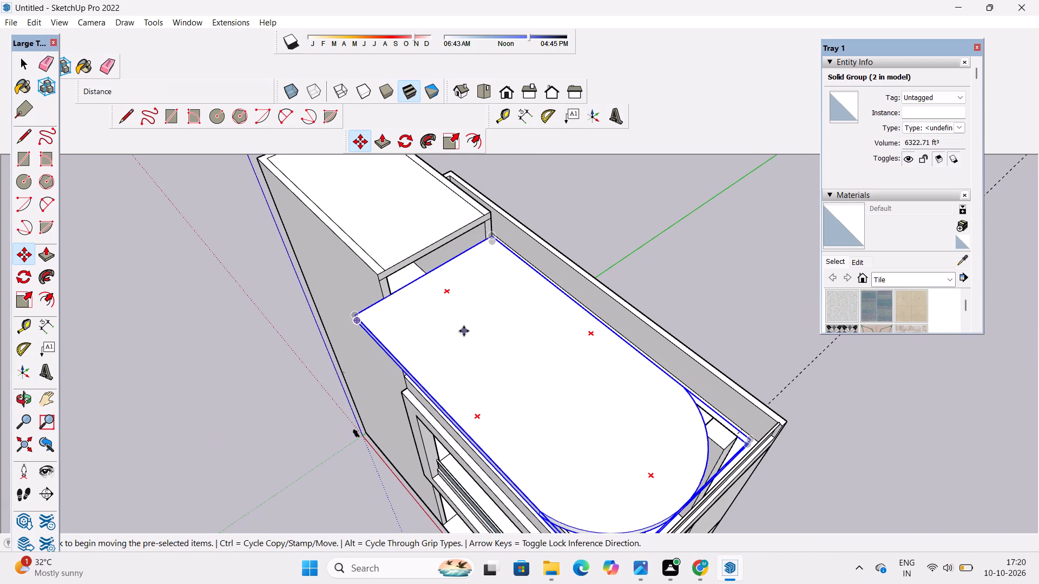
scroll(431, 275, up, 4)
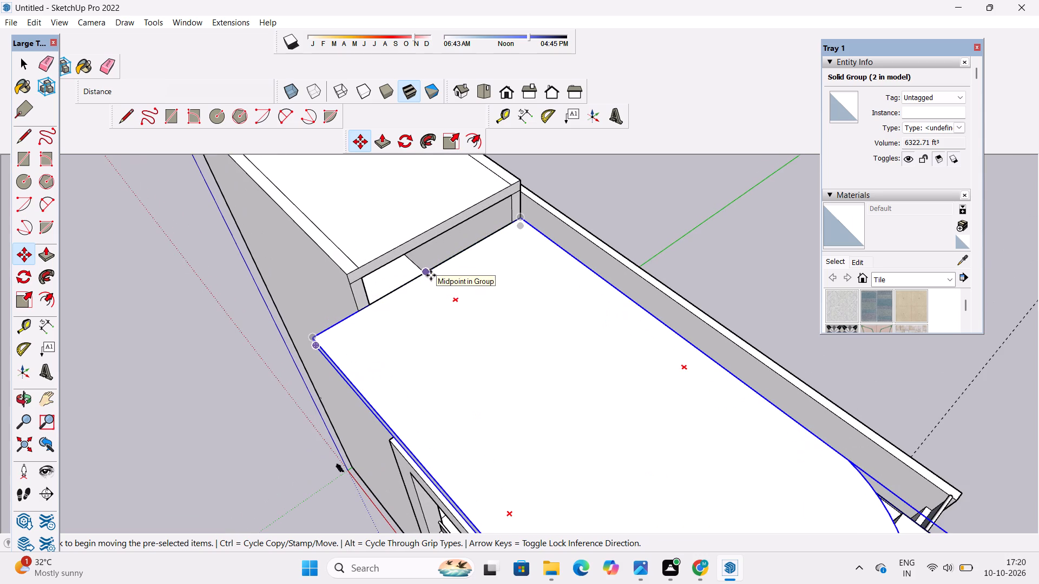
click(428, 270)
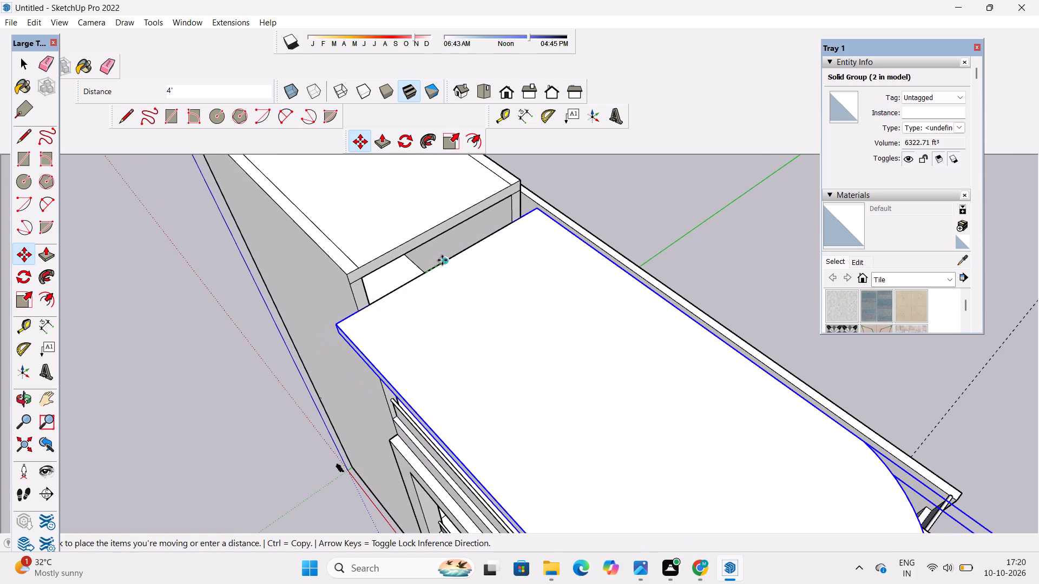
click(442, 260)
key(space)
Examine the shifted slab's overhang and its alignment with the tower and pillars from below, the front and above.
text(o)
scroll(449, 235, down, 4)
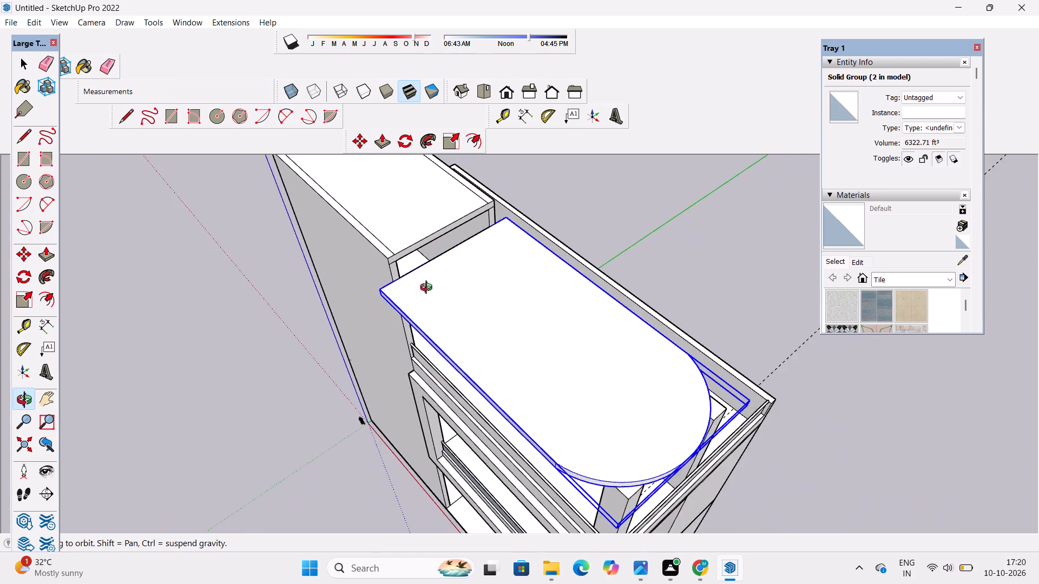
drag(428, 302, 615, 241)
scroll(586, 258, down, 2)
shift+drag(574, 266, 507, 286)
drag(482, 343, 524, 468)
drag(555, 435, 555, 413)
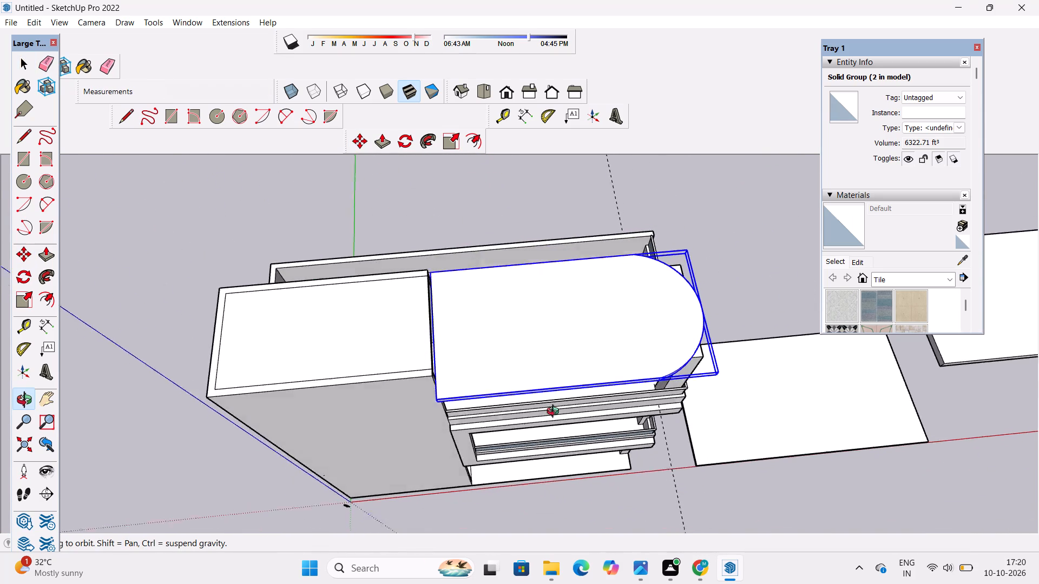
drag(555, 413, 556, 227)
shift+drag(548, 246, 530, 287)
shift+drag(516, 310, 507, 318)
key(space)
click(681, 236)
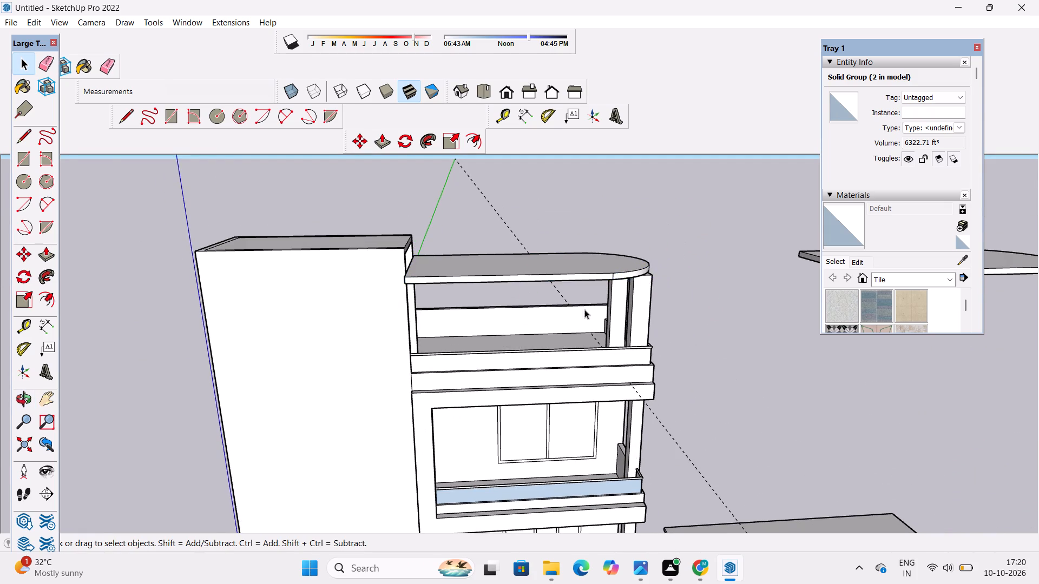
scroll(571, 324, up, 4)
key(o)
drag(575, 334, 541, 277)
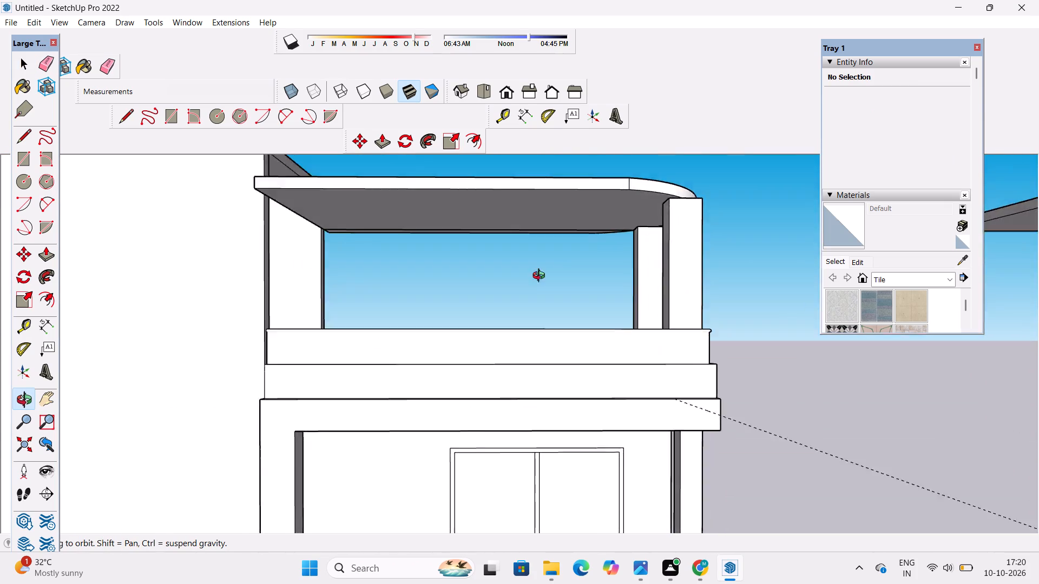
drag(541, 277, 515, 310)
scroll(510, 335, down, 6)
shift+drag(422, 282, 423, 318)
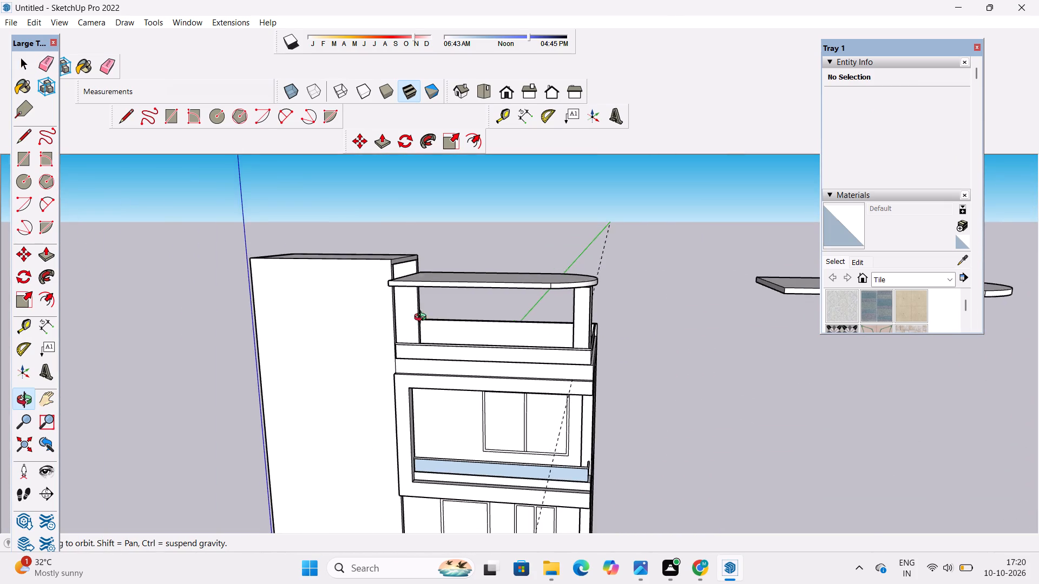
shift+drag(423, 318, 462, 446)
scroll(450, 368, up, 4)
drag(473, 325, 378, 487)
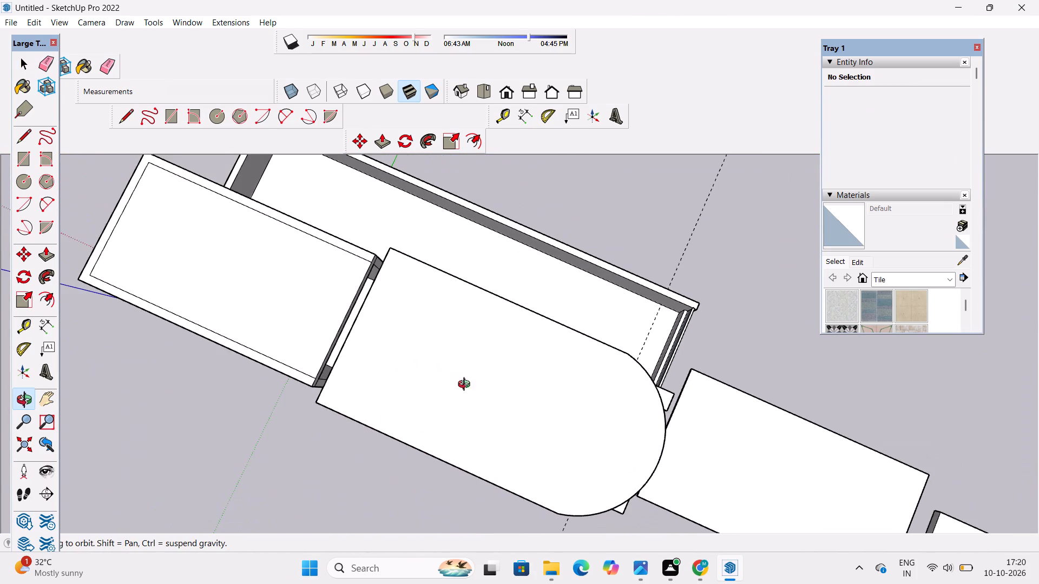
scroll(391, 262, up, 9)
shift+drag(402, 289, 397, 308)
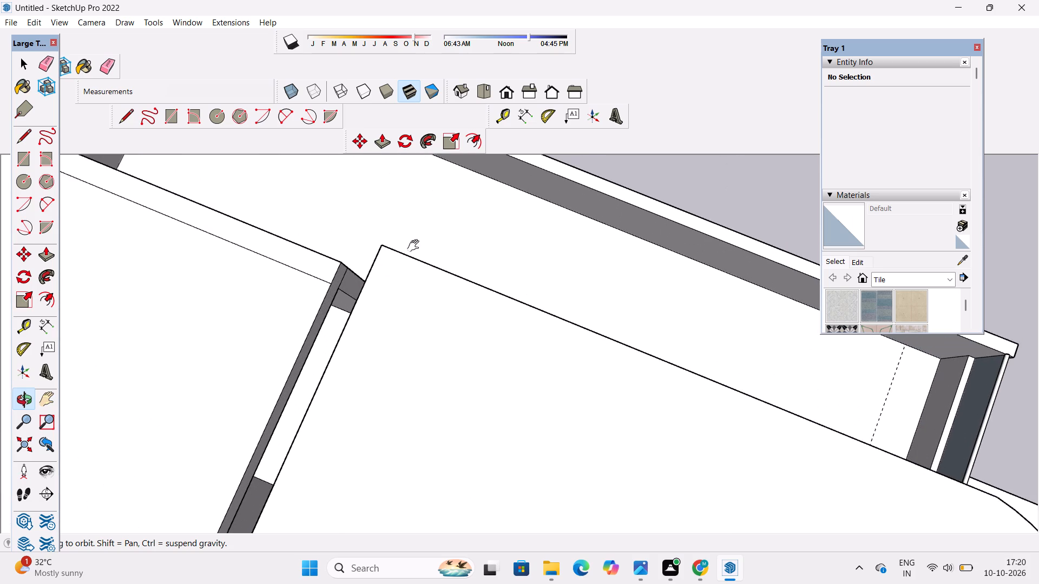
shift+scroll(416, 235, down, 5)
shift+drag(435, 320, 434, 291)
drag(435, 322, 492, 194)
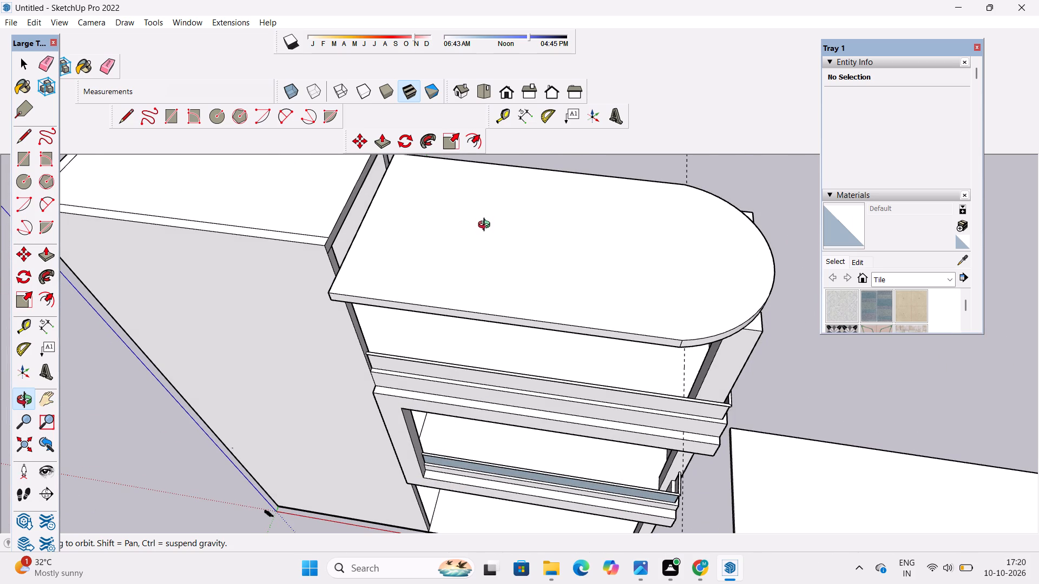
drag(576, 231, 439, 293)
shift+drag(468, 264, 426, 313)
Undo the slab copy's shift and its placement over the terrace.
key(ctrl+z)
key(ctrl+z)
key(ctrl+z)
Measure the tower's width with the Line tool along the upper edge of its crossbeam facing the terrace, without drawing the line.
shift+drag(452, 290, 474, 337)
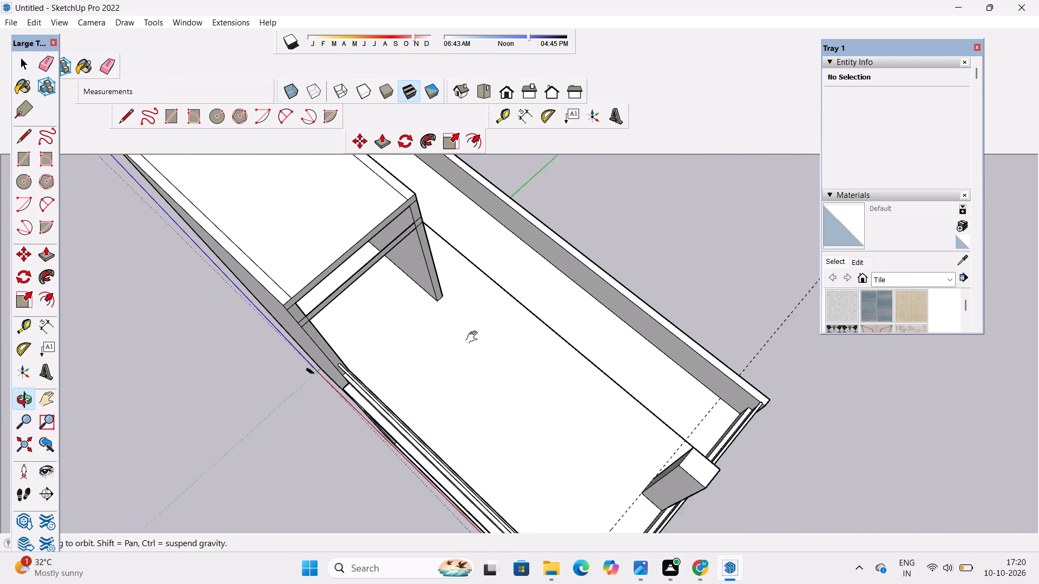
shift+drag(474, 337, 475, 340)
drag(475, 341, 352, 270)
shift+drag(351, 236, 380, 349)
scroll(397, 338, up, 4)
drag(401, 341, 401, 293)
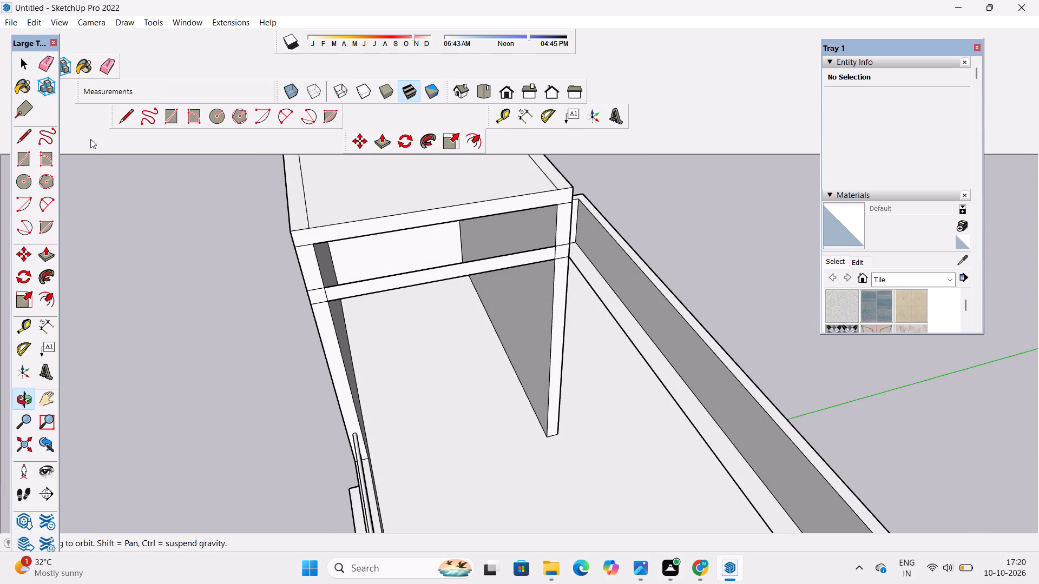
click(123, 114)
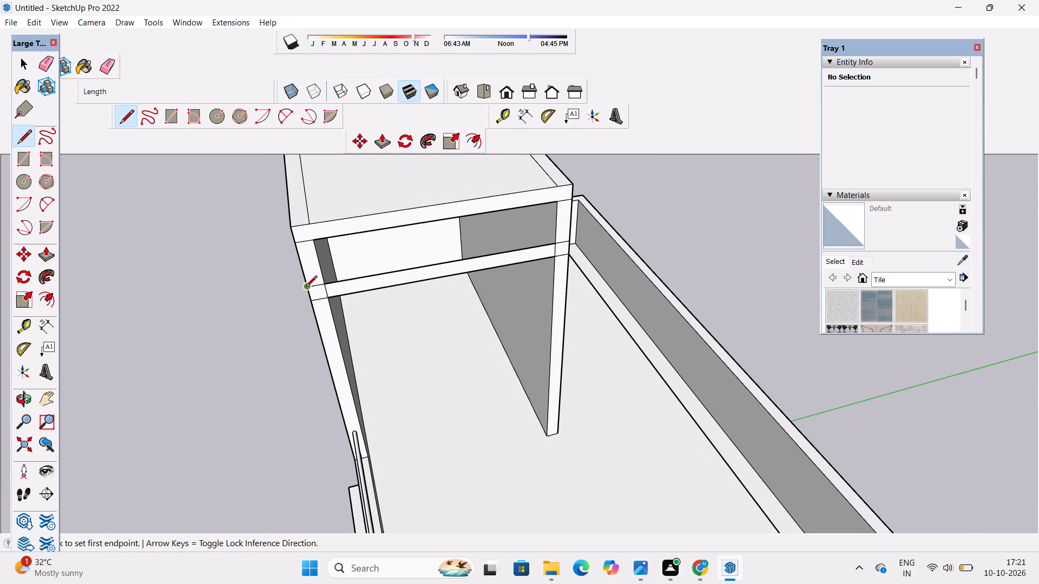
click(306, 288)
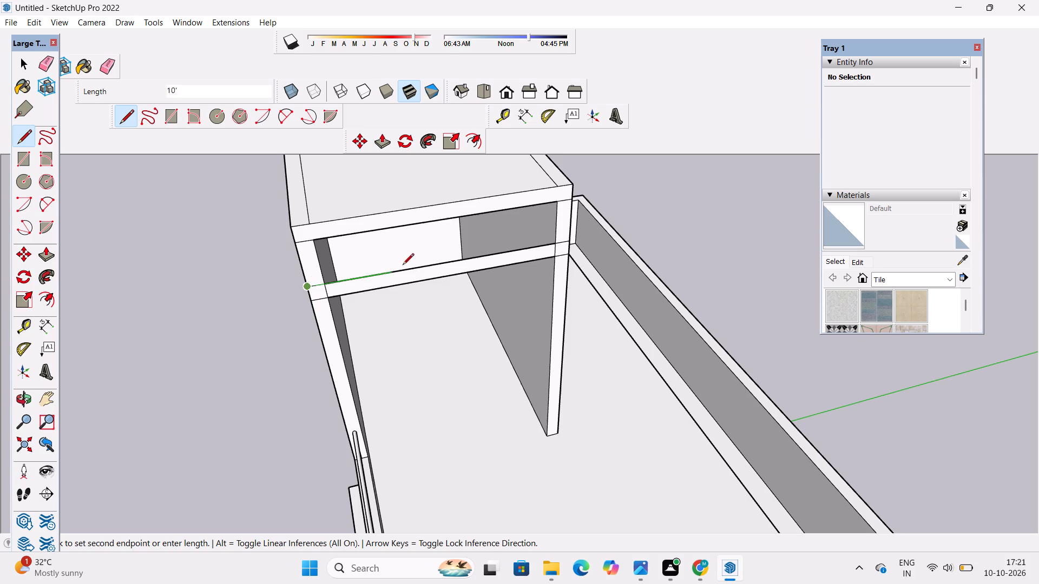
scroll(542, 240, up, 3)
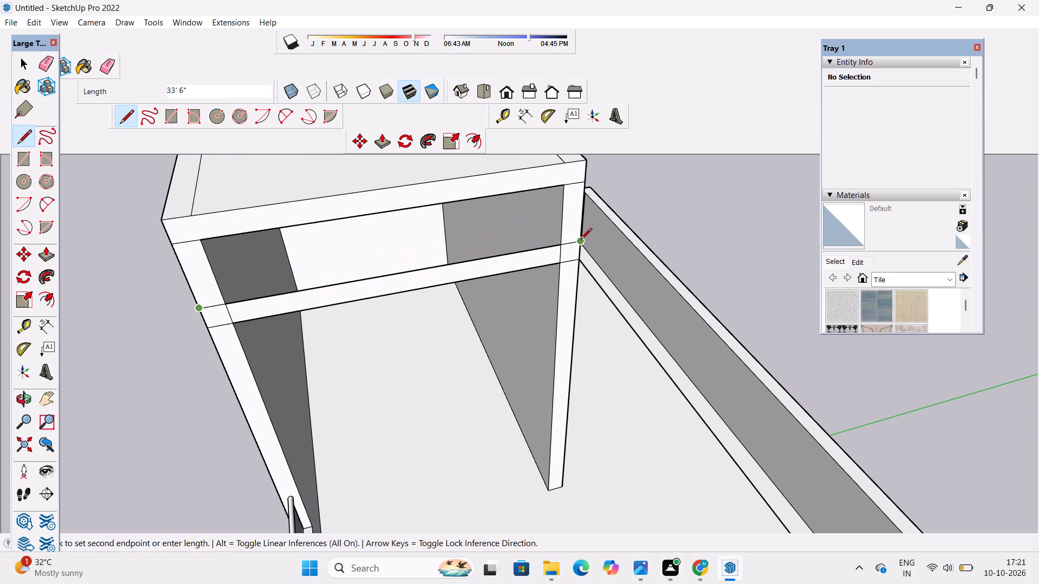
key(space)
Undo the rounded roof slab beside the house back to a flat rectangular face with the arc across one end.
text(o)
scroll(525, 239, down, 4)
drag(464, 307, 556, 318)
drag(570, 306, 429, 281)
scroll(379, 279, down, 6)
drag(364, 316, 438, 336)
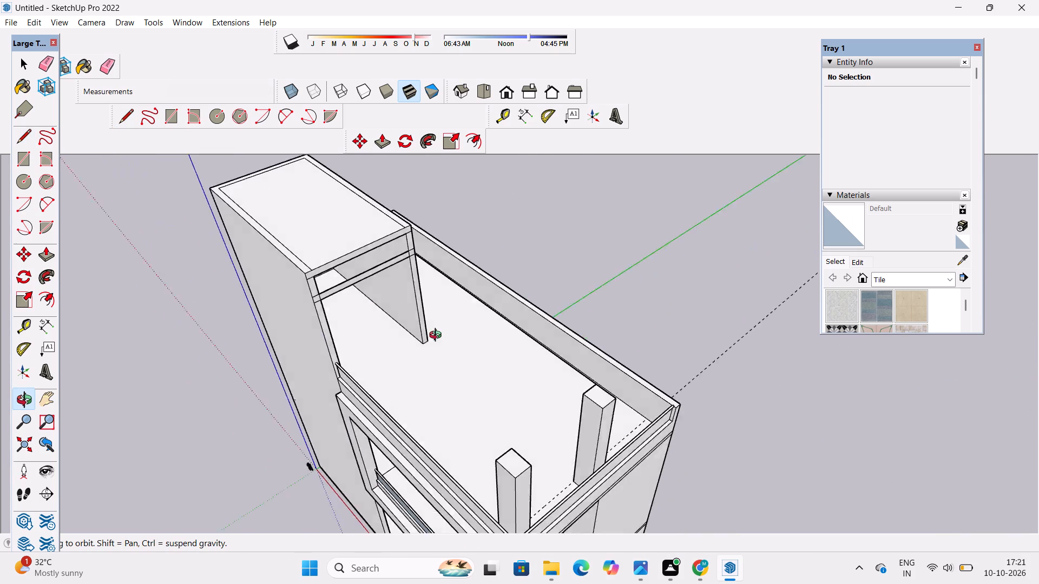
drag(438, 336, 479, 340)
shift+drag(517, 327, 294, 276)
shift+scroll(293, 276, down, 5)
shift+drag(334, 306, 440, 331)
shift+drag(514, 364, 319, 276)
shift+drag(345, 290, 416, 301)
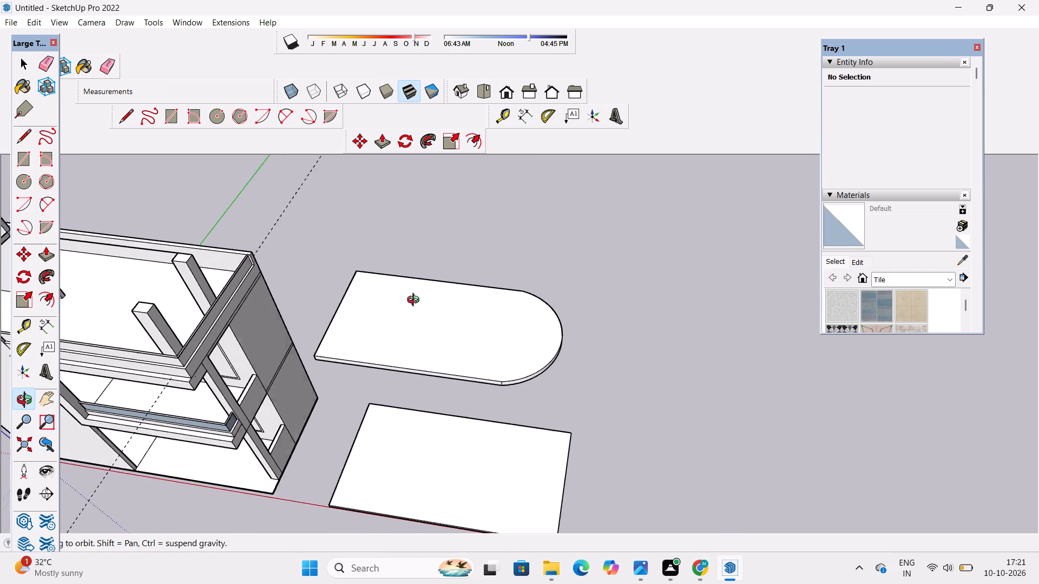
shift+drag(416, 301, 419, 301)
drag(428, 327, 449, 304)
drag(336, 337, 396, 356)
shift+drag(411, 356, 401, 356)
drag(399, 356, 380, 356)
shift+click(379, 355)
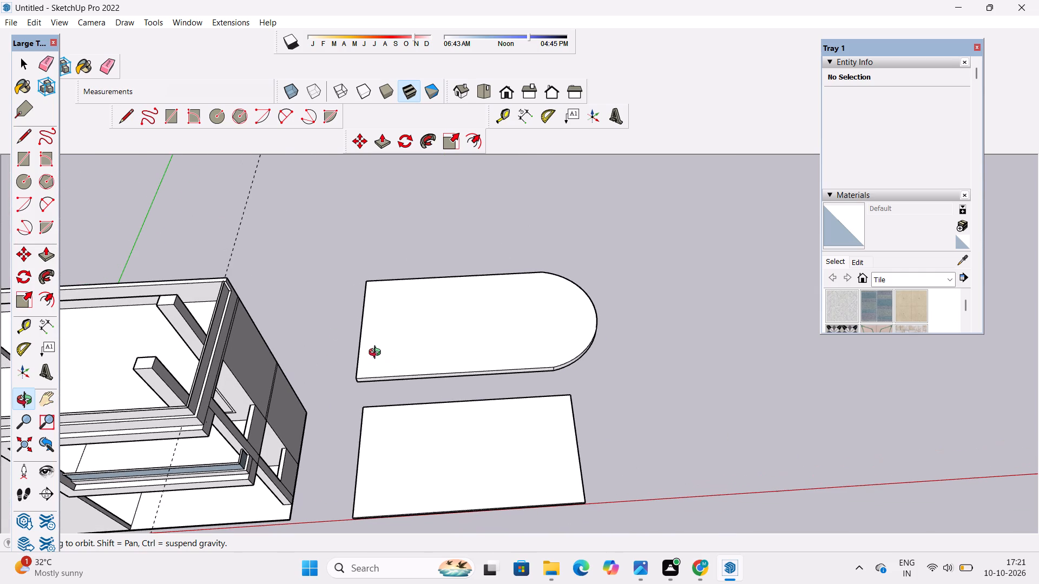
key(ctrl+z)
key(ctrl+z)
key(ctrl+z)
key(ctrl+z)
key(ctrl+z)
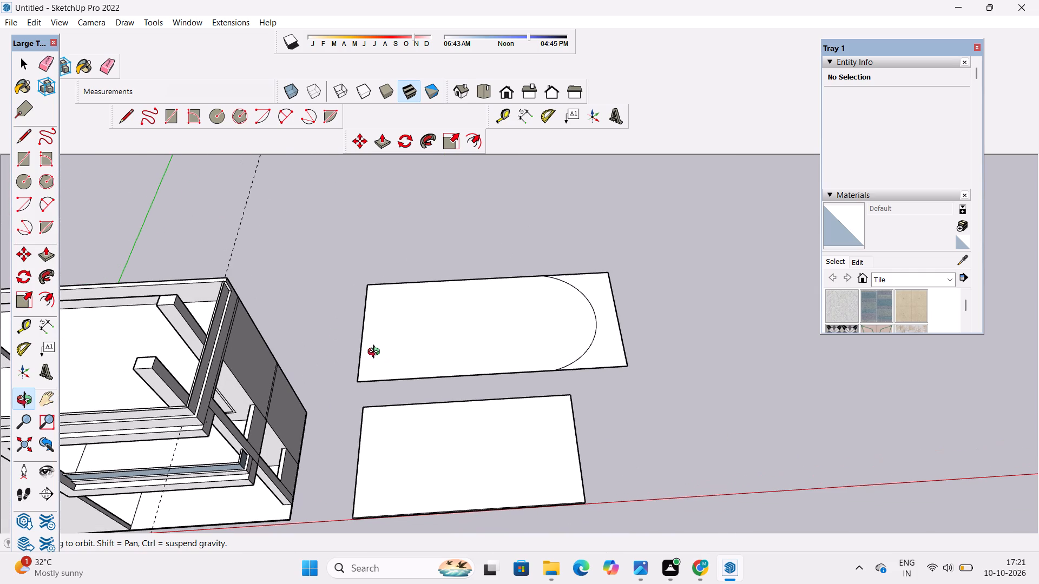
Undo the arc and the earlier trimming of the roof outline, back to the full plain rectangle.
key(ctrl+z)
key(ctrl+z)
key(ctrl+z)
key(ctrl+z)
drag(390, 351, 382, 357)
scroll(383, 354, up, 1)
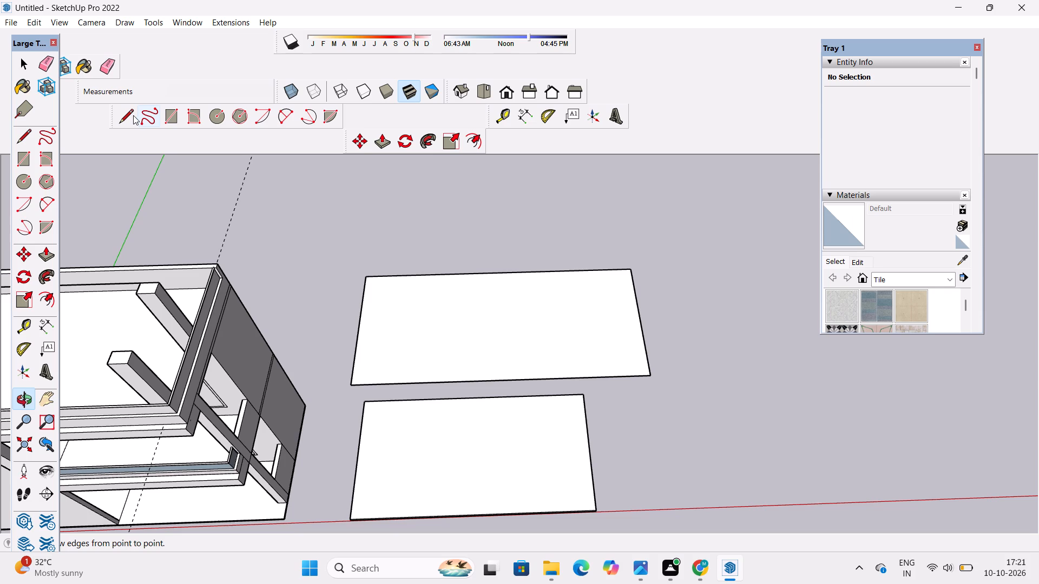
Draw a line 33'6" along the upper rectangle's short edge from its corner, continuing 88' across the face to the opposite edge.
click(124, 115)
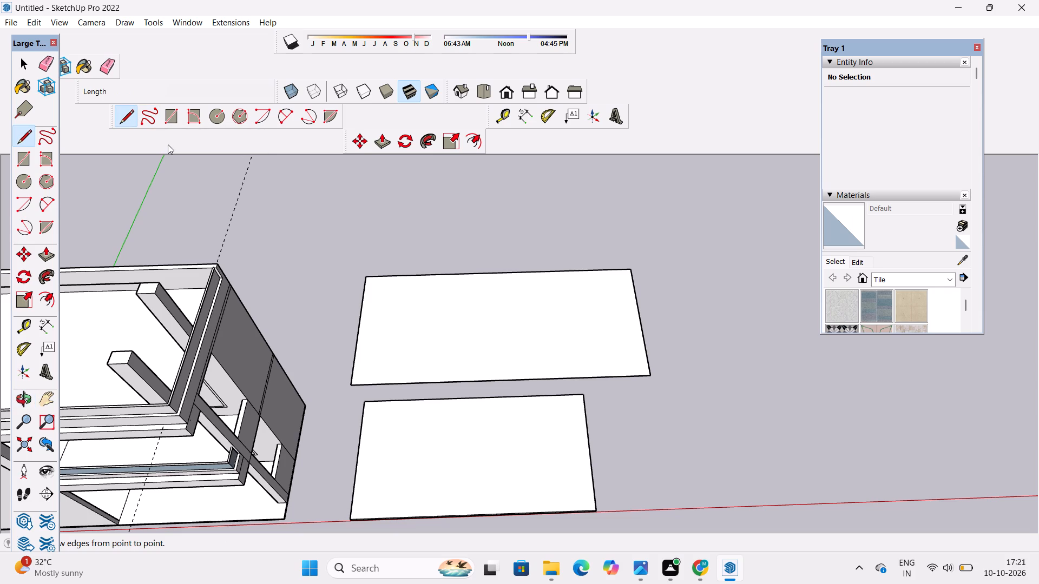
scroll(338, 386, up, 3)
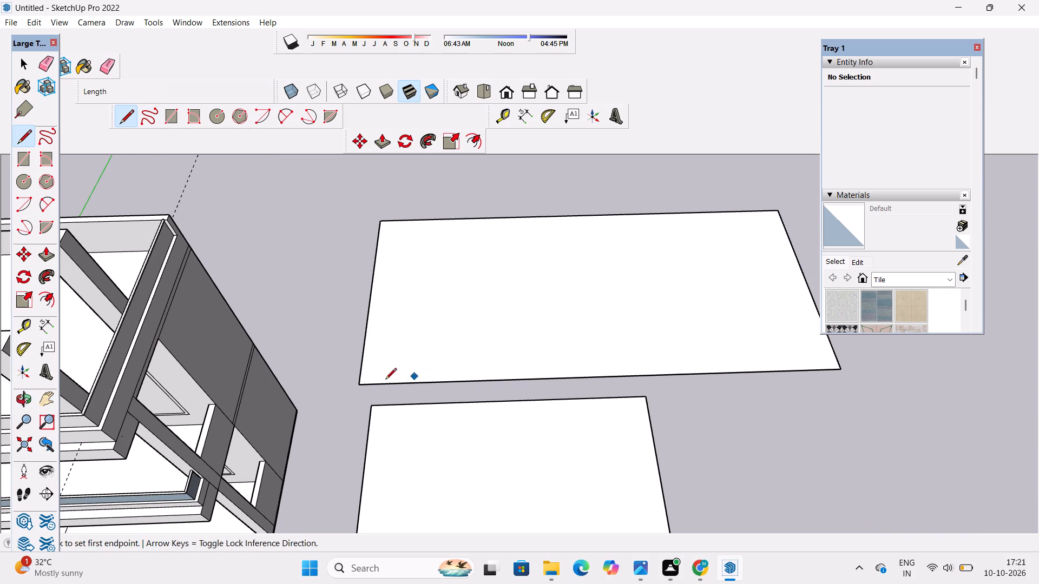
click(357, 385)
text(33'6")
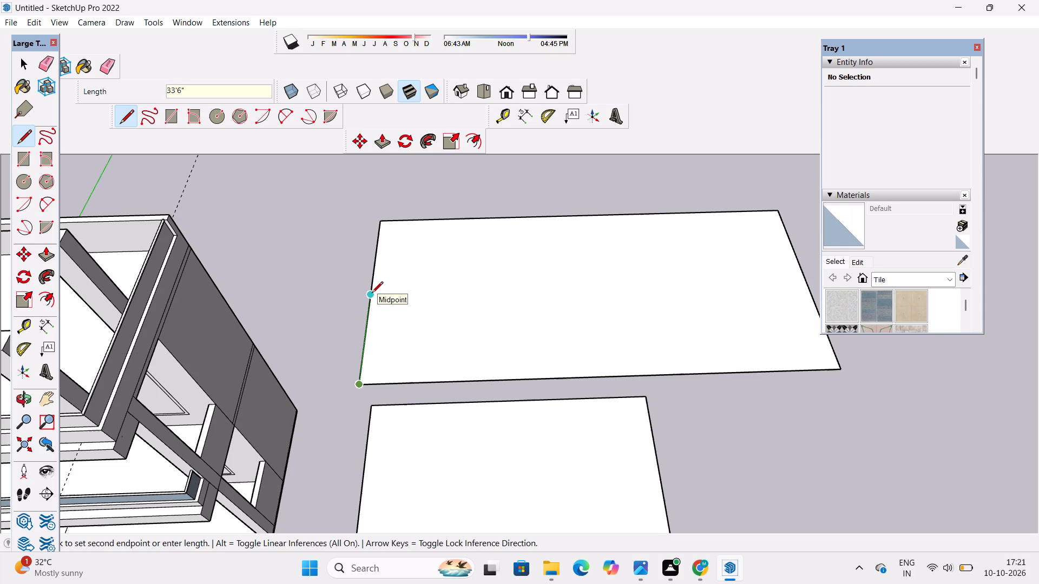
key(Return)
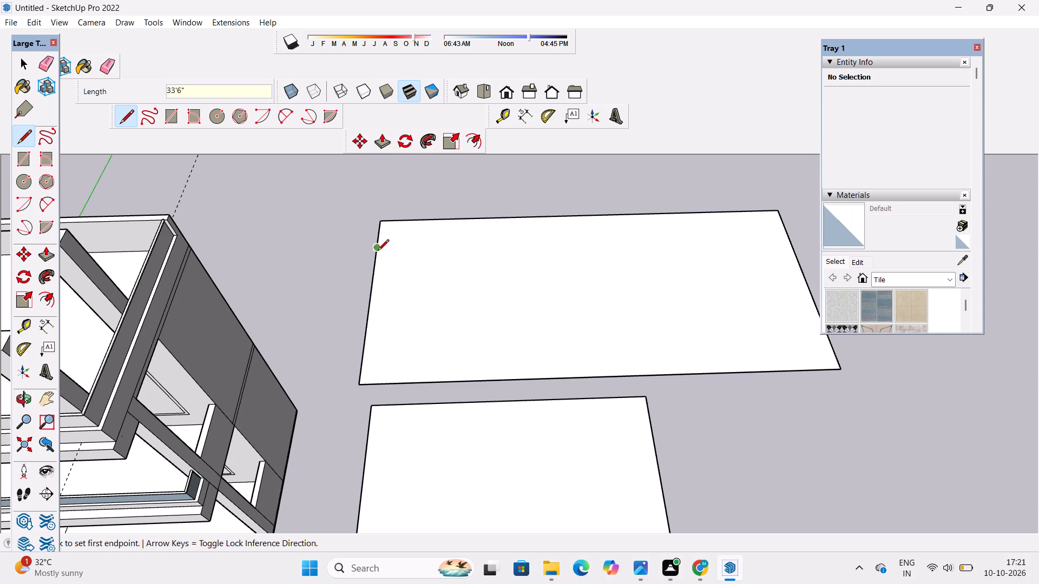
click(378, 249)
scroll(272, 254, down, 9)
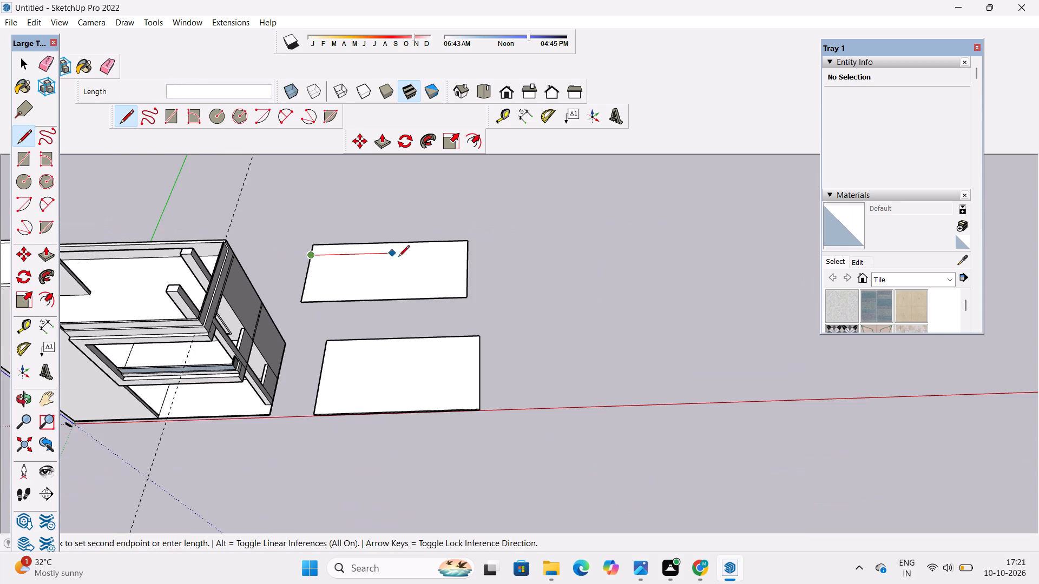
scroll(412, 257, up, 3)
click(485, 254)
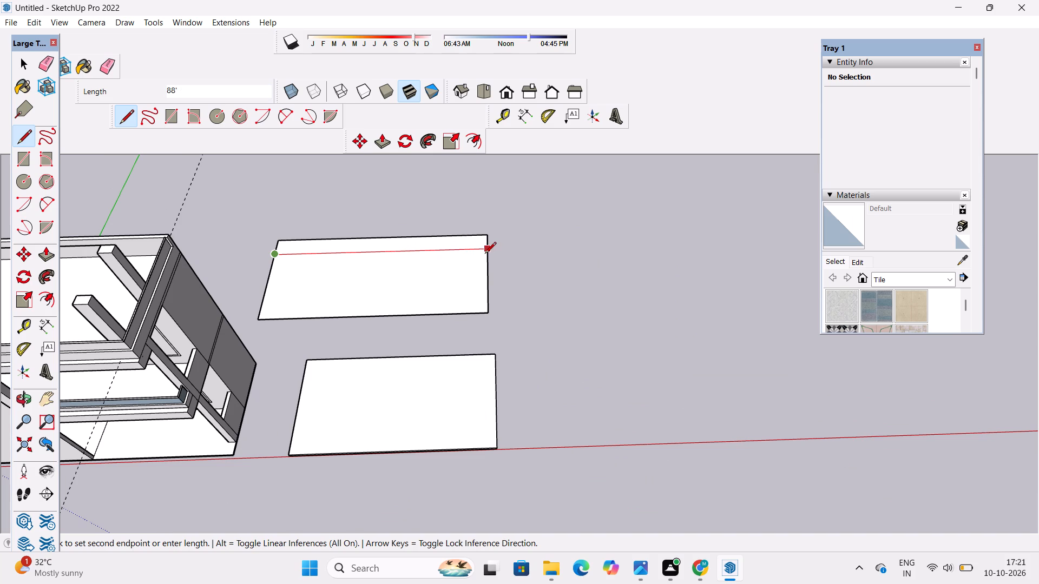
key(space)
Erase the rectangle's edges beyond the dividing line, leaving a face 33'6" wide.
text(e)
drag(488, 207, 482, 242)
scroll(369, 225, up, 4)
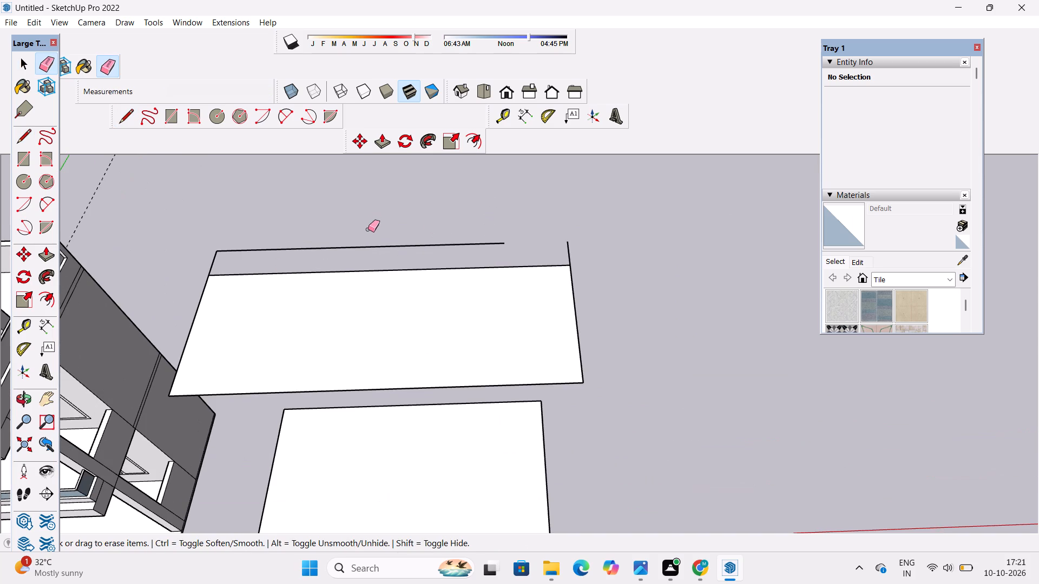
drag(370, 237, 374, 244)
drag(204, 245, 220, 261)
drag(232, 237, 236, 252)
scroll(237, 247, down, 5)
scroll(365, 242, up, 4)
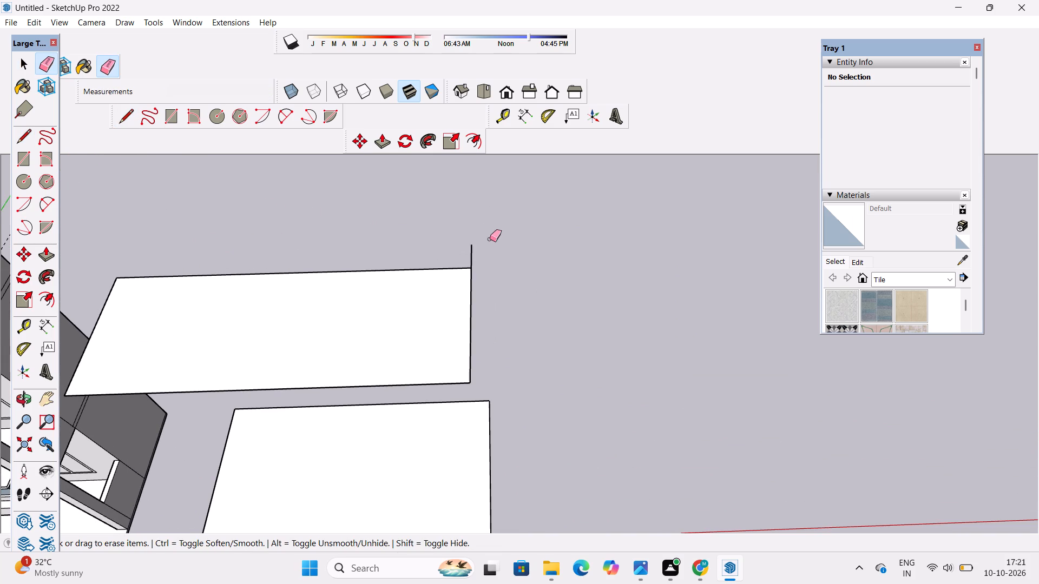
drag(477, 249, 470, 256)
key(space)
Draw a two-point arc with a 33'6" chord between the rectangle's long edges, bulging to its short end away from the house.
text(o)
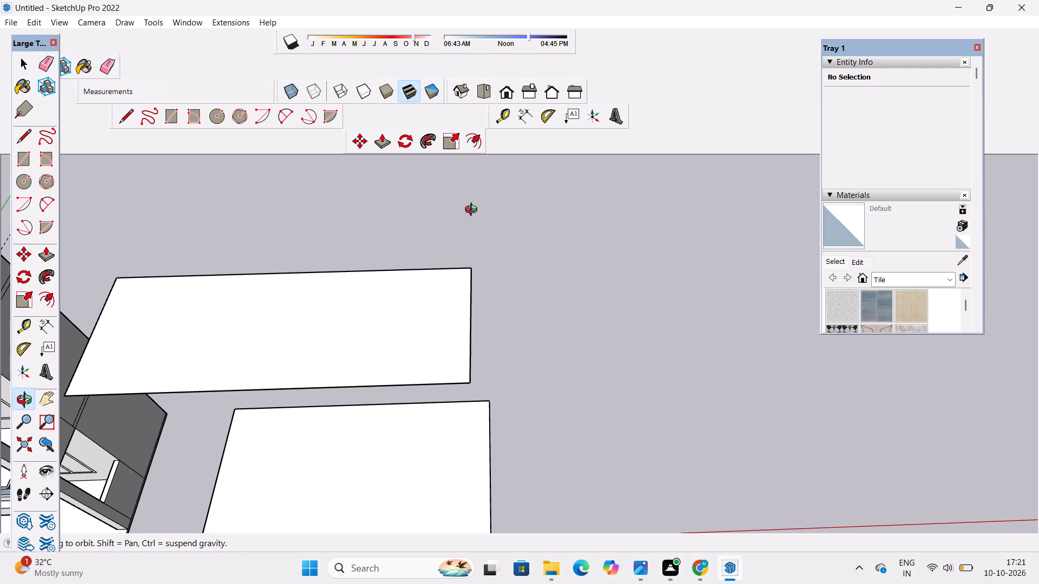
scroll(473, 211, down, 3)
shift+drag(451, 245, 567, 266)
shift+drag(567, 267, 568, 250)
scroll(568, 247, down, 5)
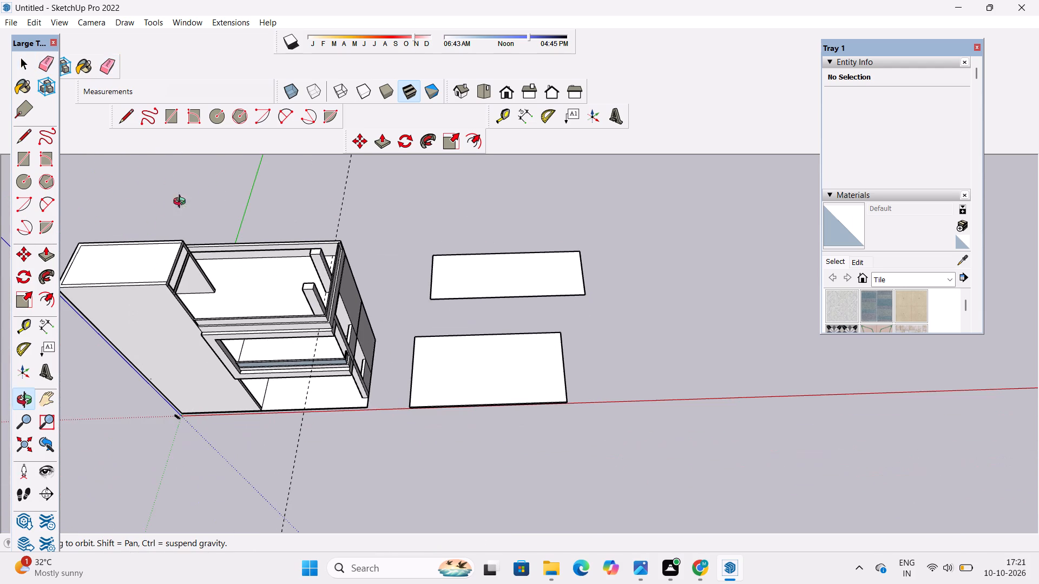
click(51, 202)
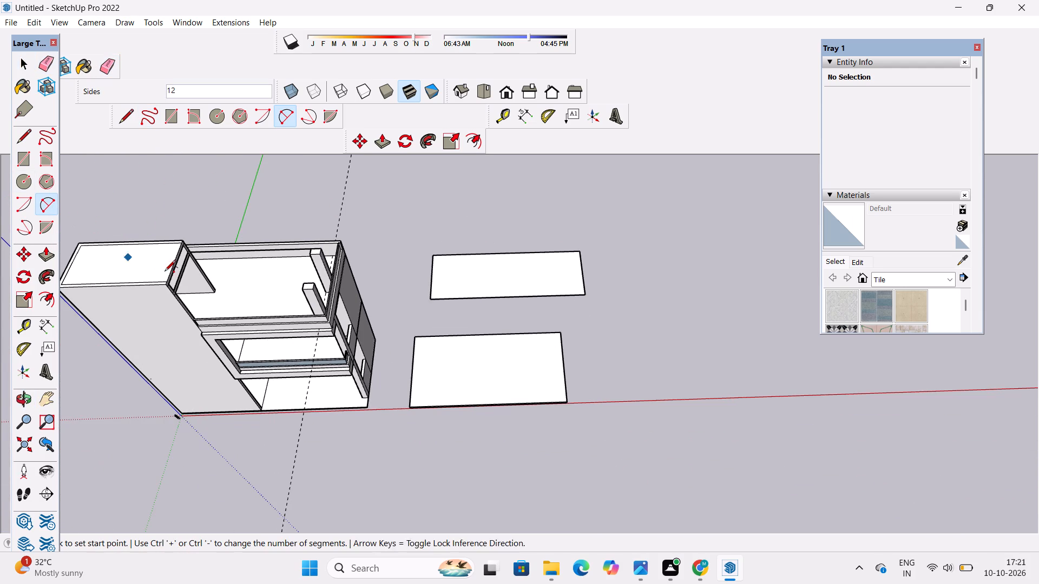
scroll(601, 259, up, 2)
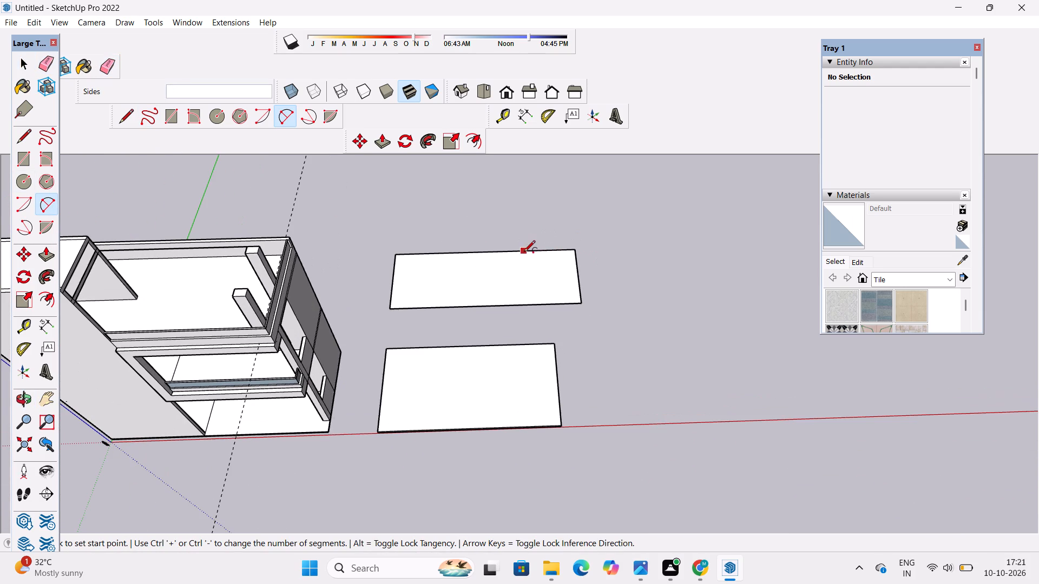
click(538, 252)
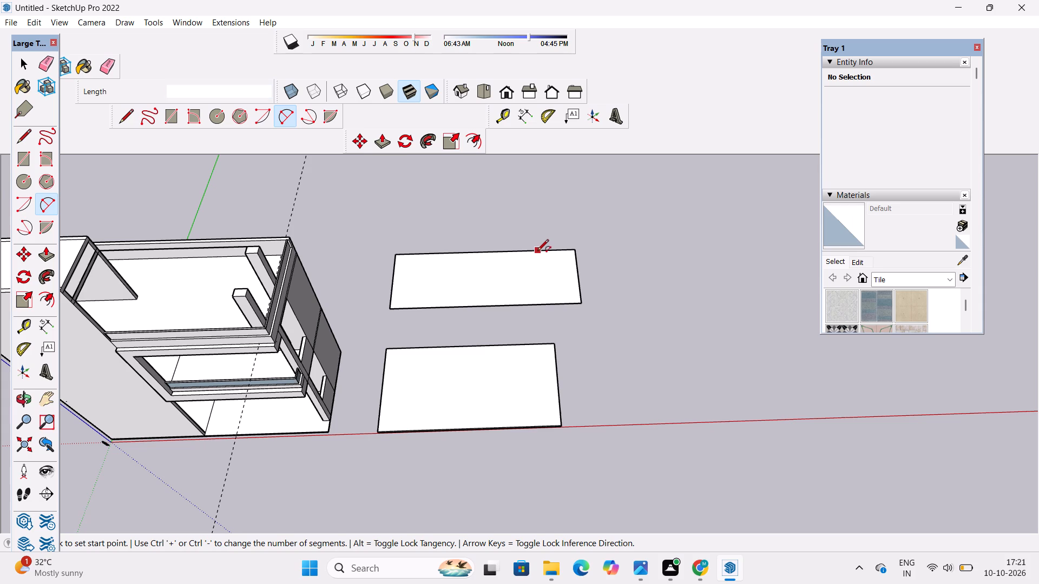
scroll(542, 305, up, 4)
click(542, 306)
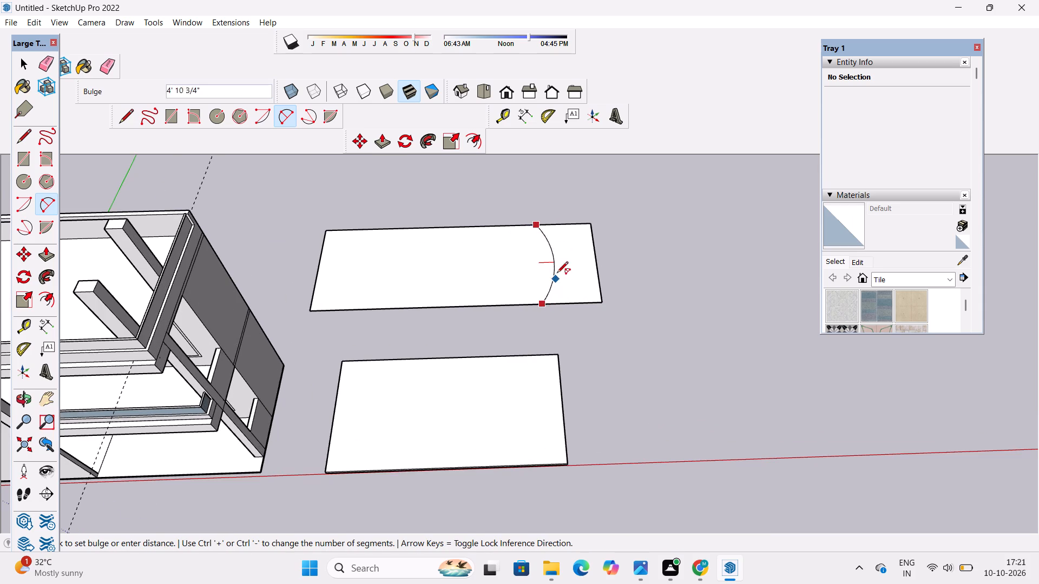
click(577, 234)
key(space)
click(637, 238)
Set the first half of the arc, on the side farther from the lower rectangle, to 30 segments.
scroll(598, 240, up, 3)
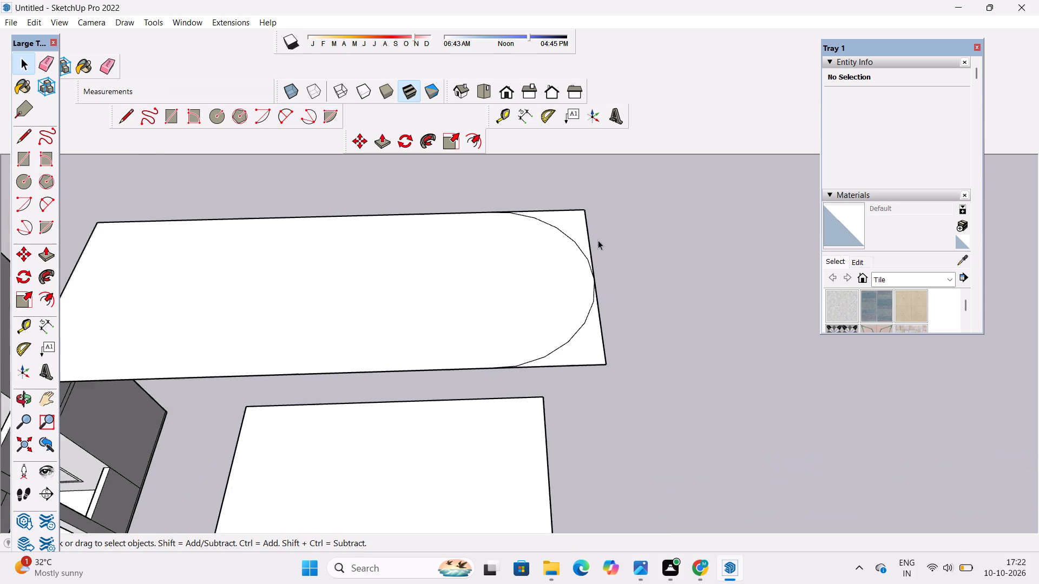
scroll(598, 240, up, 6)
click(575, 241)
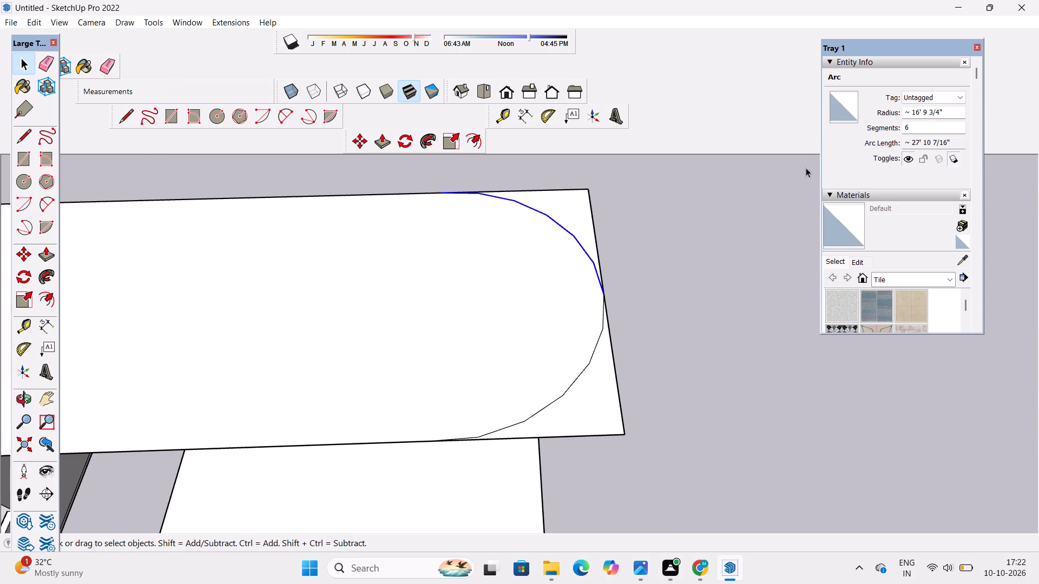
click(911, 125)
key(BackSpace)
key(BackSpace)
key(BackSpace)
key(BackSpace)
key(BackSpace)
key(BackSpace)
key(BackSpace)
key(BackSpace)
key(BackSpace)
key(BackSpace)
text(30)
key(Return)
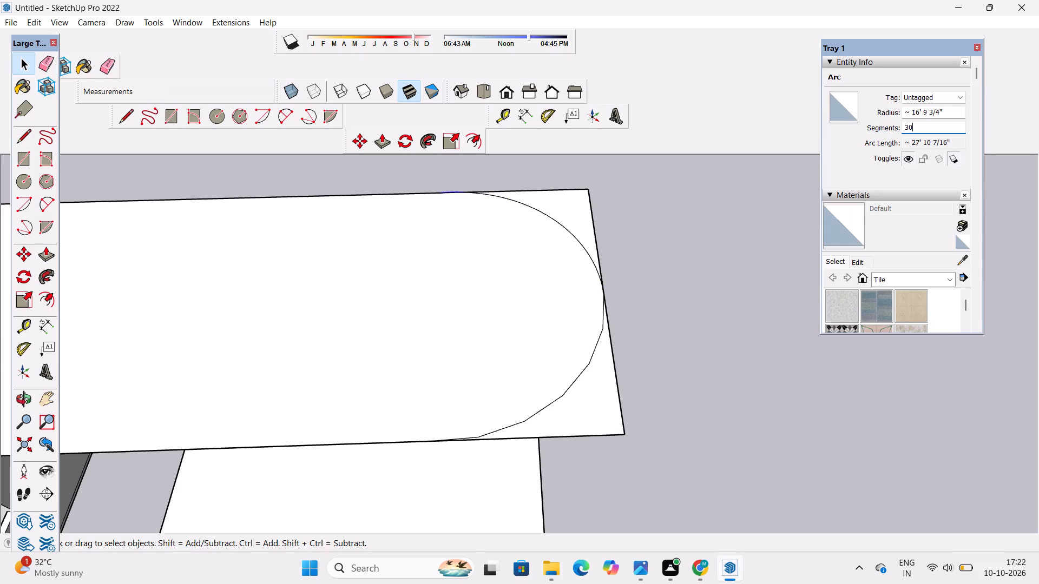
Set the other half of the arc, nearer the lower rectangle, to 30 segments.
click(586, 364)
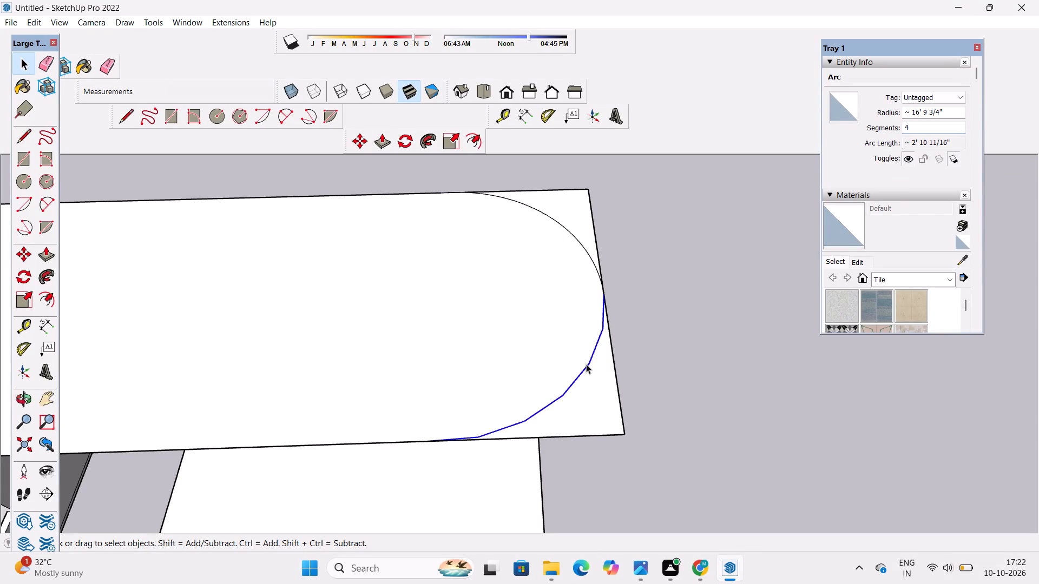
click(914, 131)
key(BackSpace)
key(BackSpace)
key(3)
key(0)
key(Return)
click(733, 318)
Erase the rectangle's corner edges outside the arc to leave a semicircular end.
key(e)
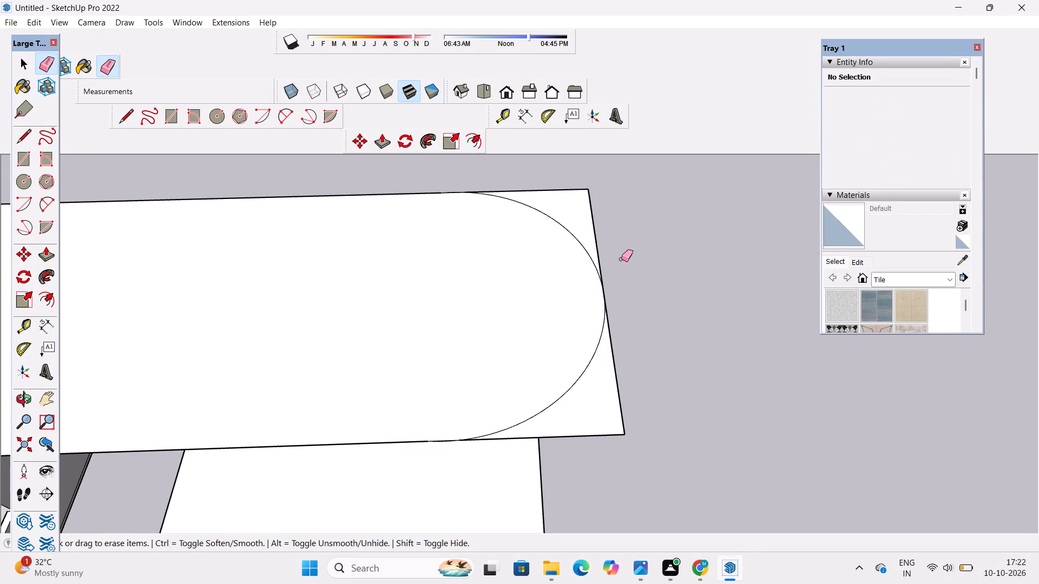
drag(597, 180, 594, 219)
drag(579, 183, 580, 194)
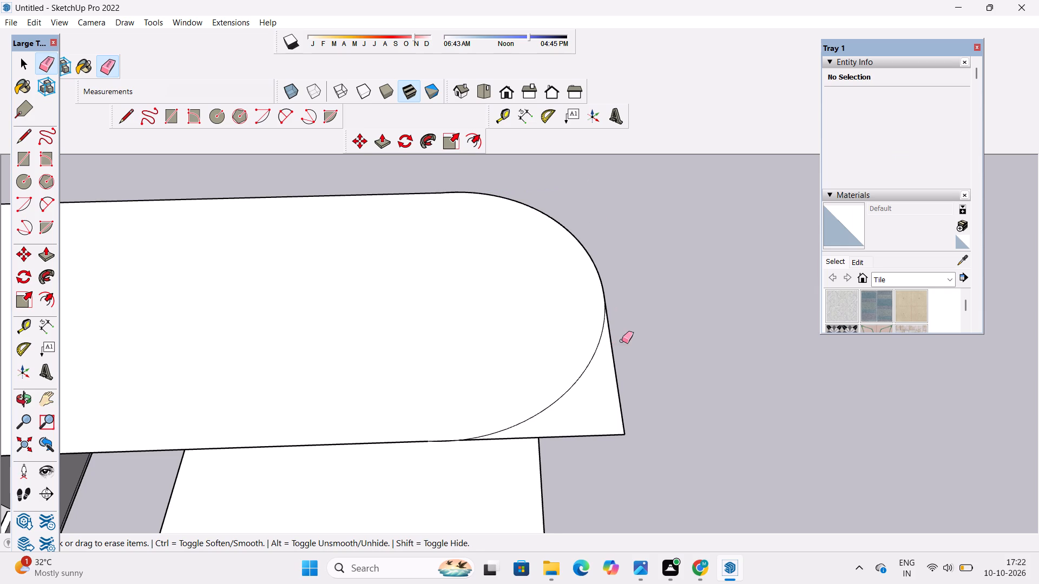
drag(622, 341, 595, 444)
Push/Pull the round-ended face up 2' into a slab.
key(o)
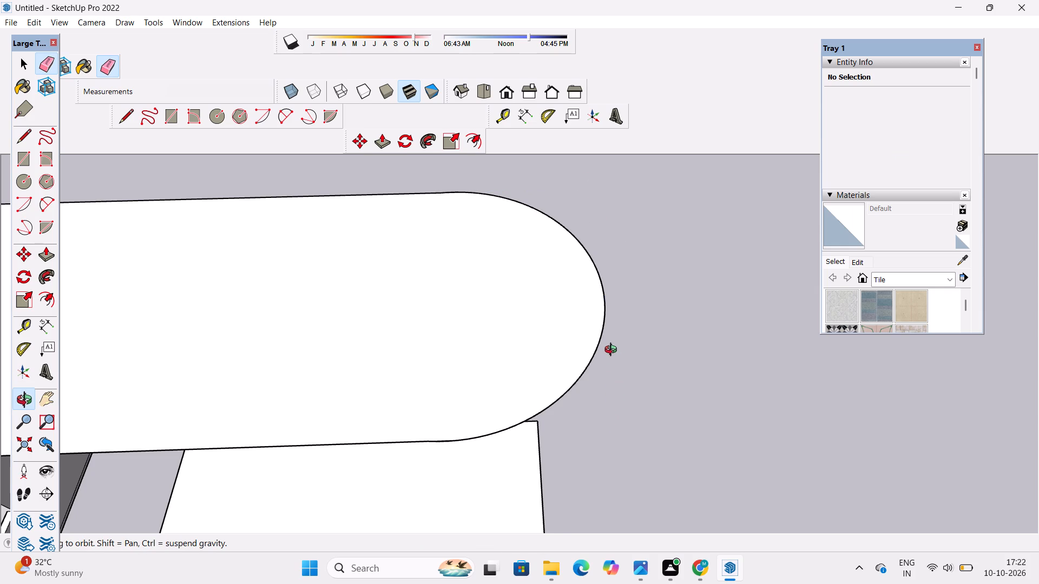
scroll(613, 351, down, 4)
shift+drag(536, 393, 573, 383)
shift+scroll(586, 377, down, 5)
shift+drag(586, 377, 593, 387)
key(space)
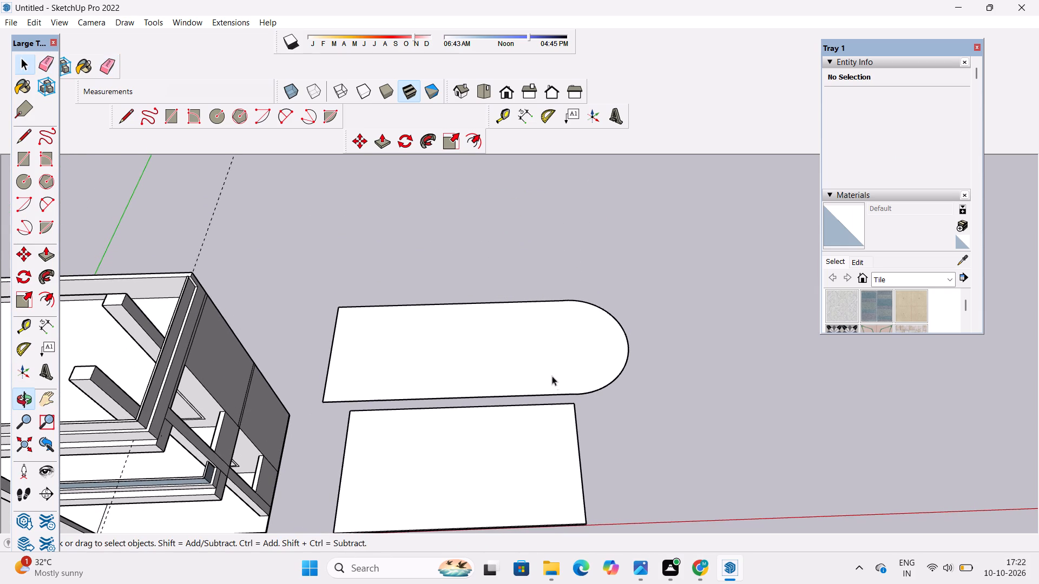
click(548, 353)
key(p)
click(548, 353)
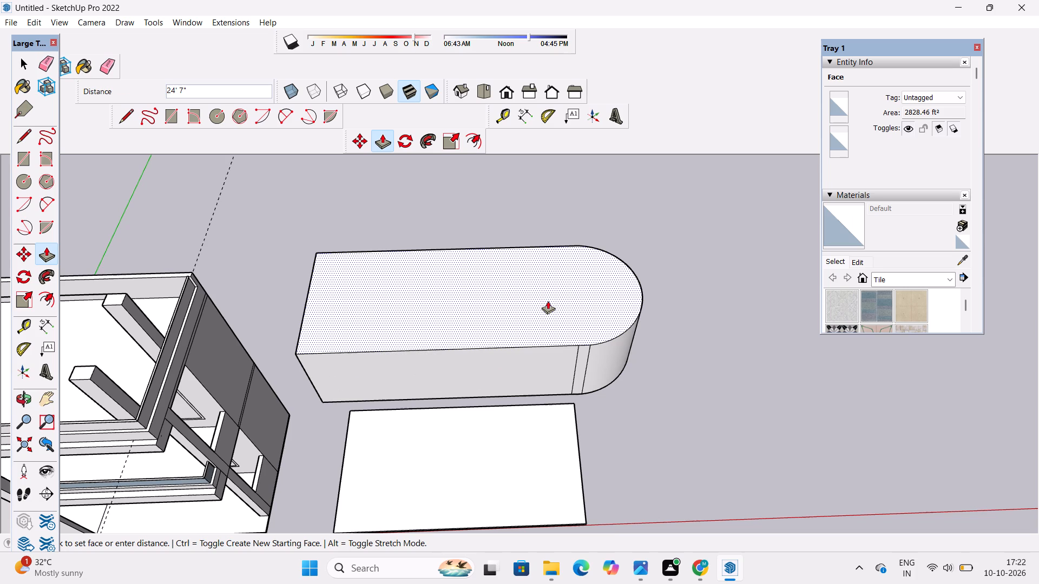
text(2')
key(Return)
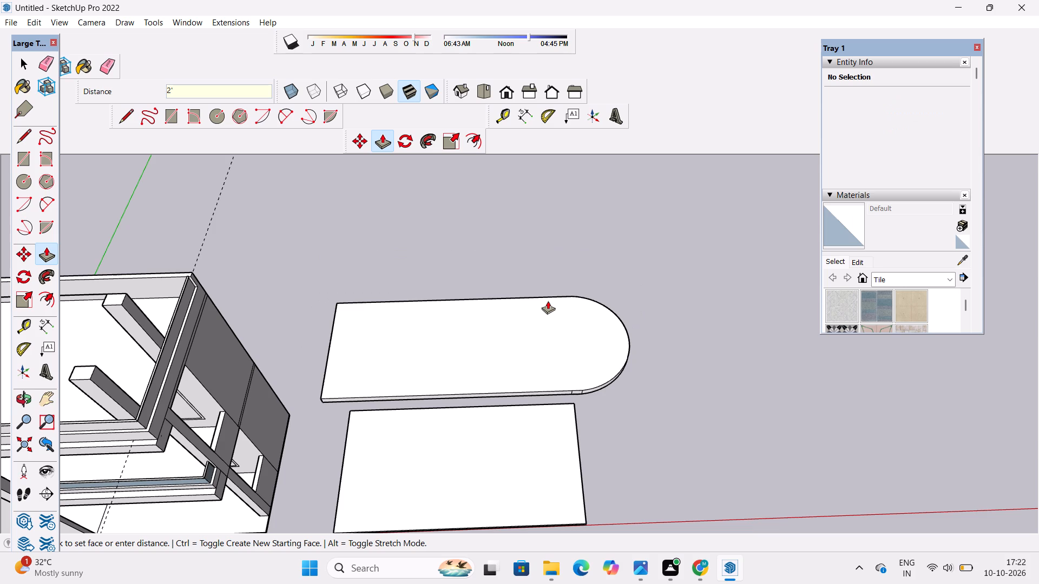
key(space)
Erase the vertical seam line on the slab's side where the straight edge meets the rounded end.
scroll(531, 247, down, 3)
scroll(553, 405, up, 3)
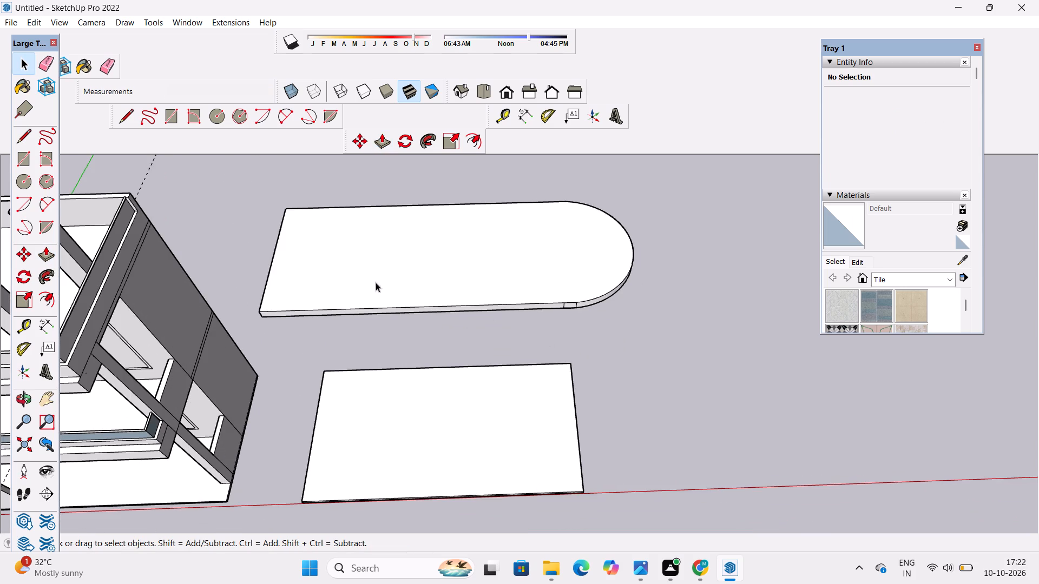
click(102, 69)
scroll(560, 334, up, 8)
scroll(570, 204, down, 2)
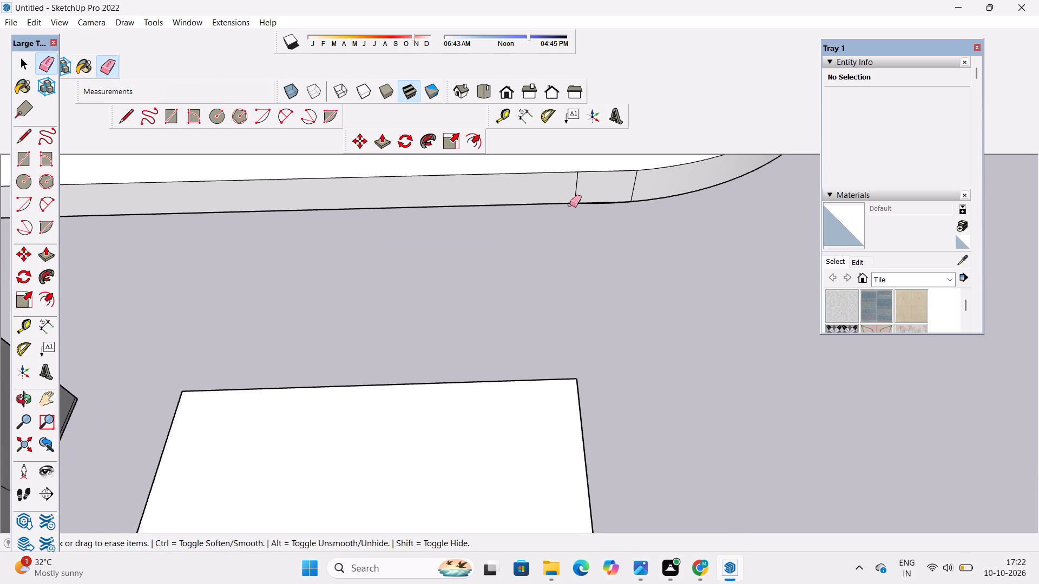
drag(577, 188, 579, 196)
key(space)
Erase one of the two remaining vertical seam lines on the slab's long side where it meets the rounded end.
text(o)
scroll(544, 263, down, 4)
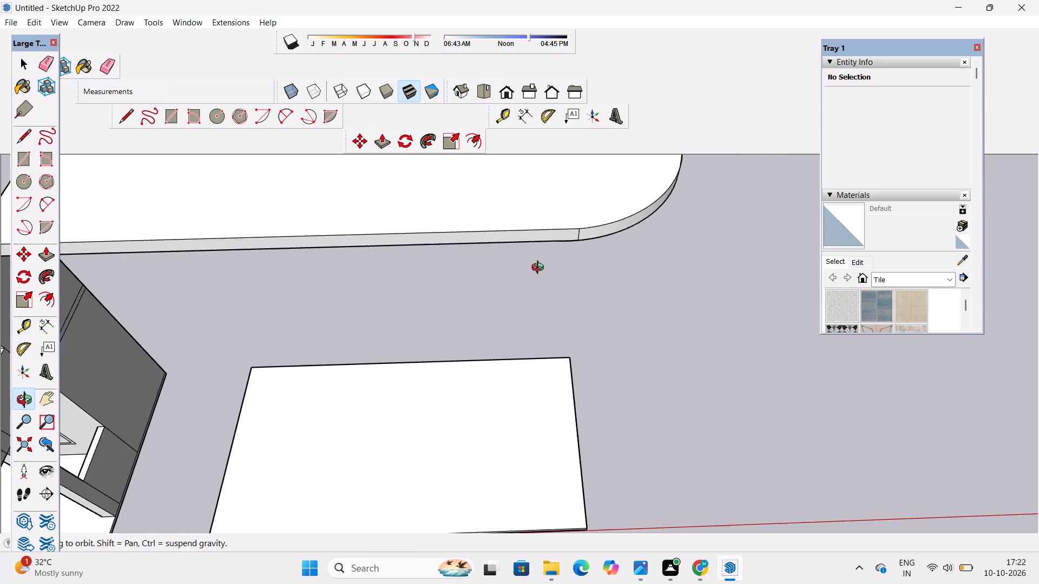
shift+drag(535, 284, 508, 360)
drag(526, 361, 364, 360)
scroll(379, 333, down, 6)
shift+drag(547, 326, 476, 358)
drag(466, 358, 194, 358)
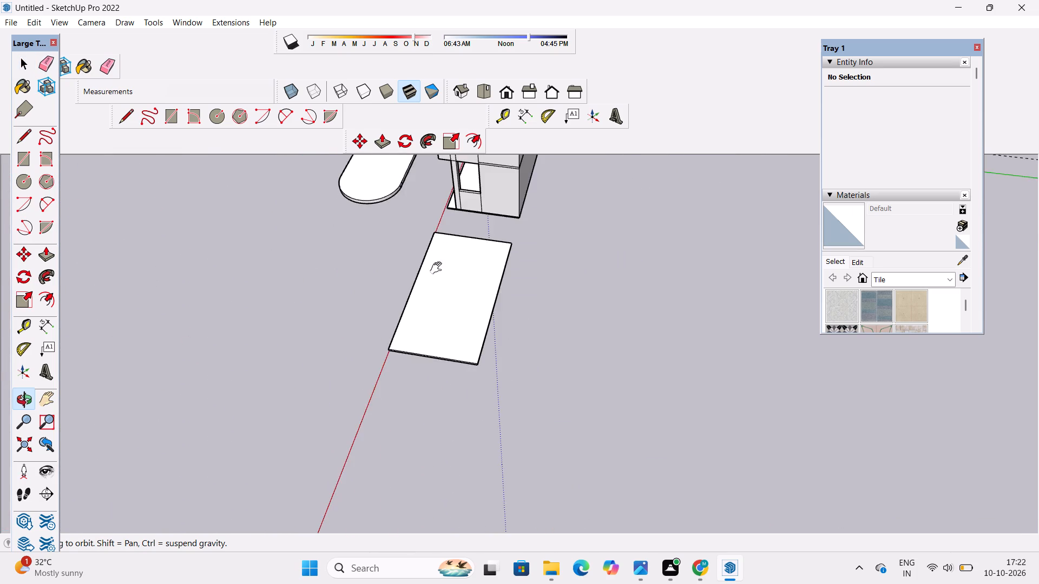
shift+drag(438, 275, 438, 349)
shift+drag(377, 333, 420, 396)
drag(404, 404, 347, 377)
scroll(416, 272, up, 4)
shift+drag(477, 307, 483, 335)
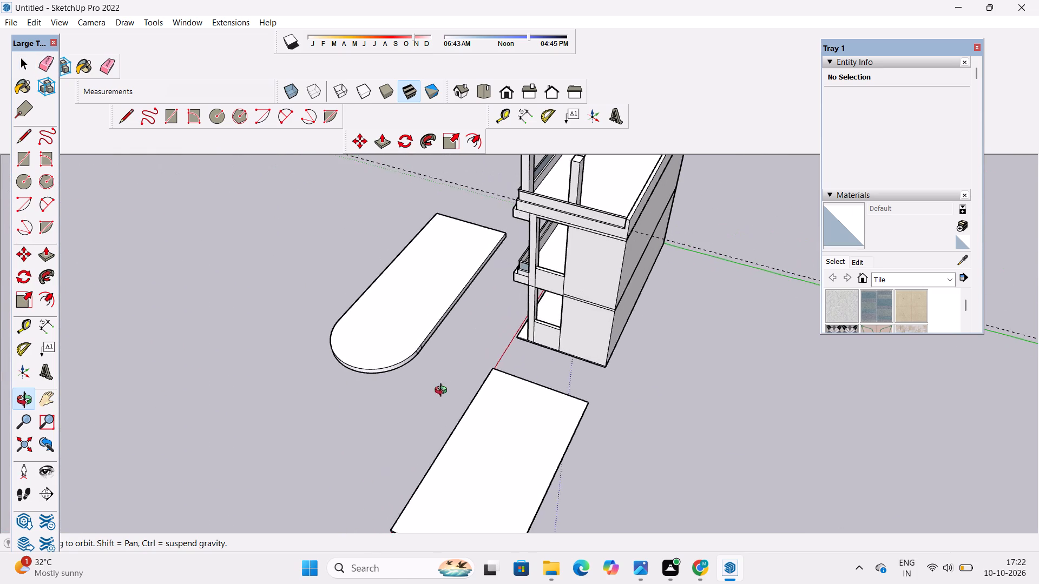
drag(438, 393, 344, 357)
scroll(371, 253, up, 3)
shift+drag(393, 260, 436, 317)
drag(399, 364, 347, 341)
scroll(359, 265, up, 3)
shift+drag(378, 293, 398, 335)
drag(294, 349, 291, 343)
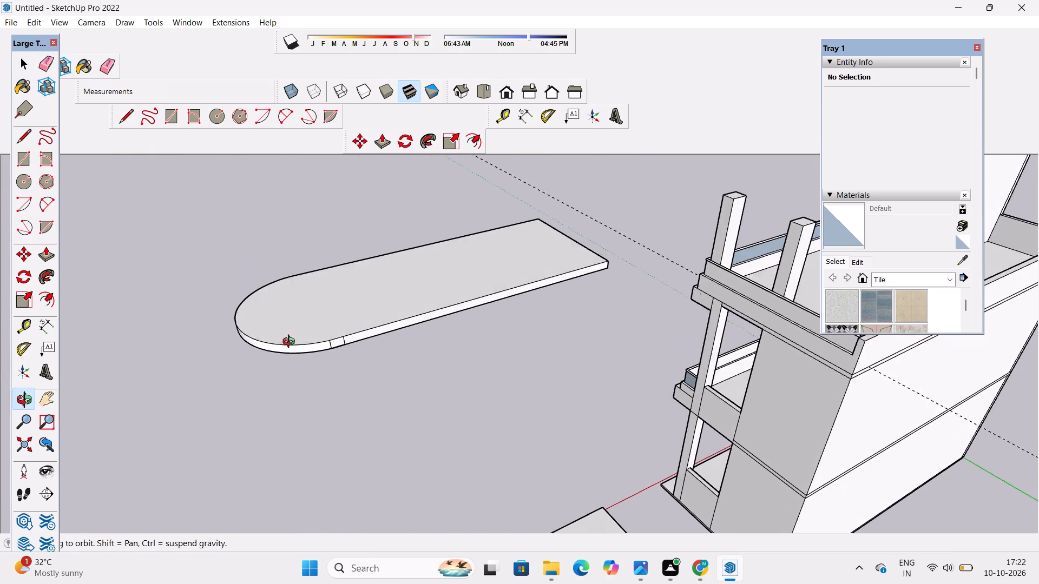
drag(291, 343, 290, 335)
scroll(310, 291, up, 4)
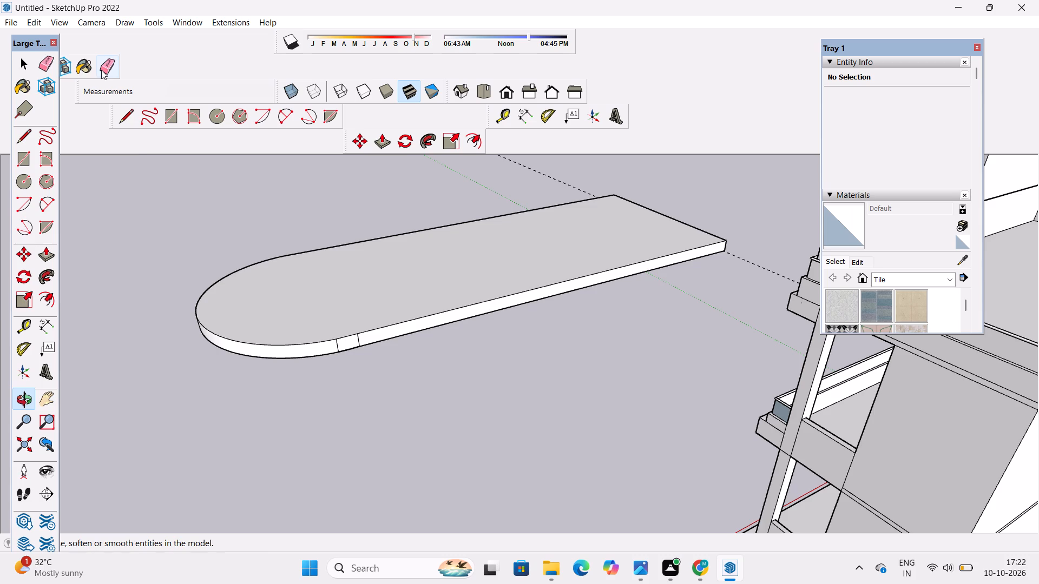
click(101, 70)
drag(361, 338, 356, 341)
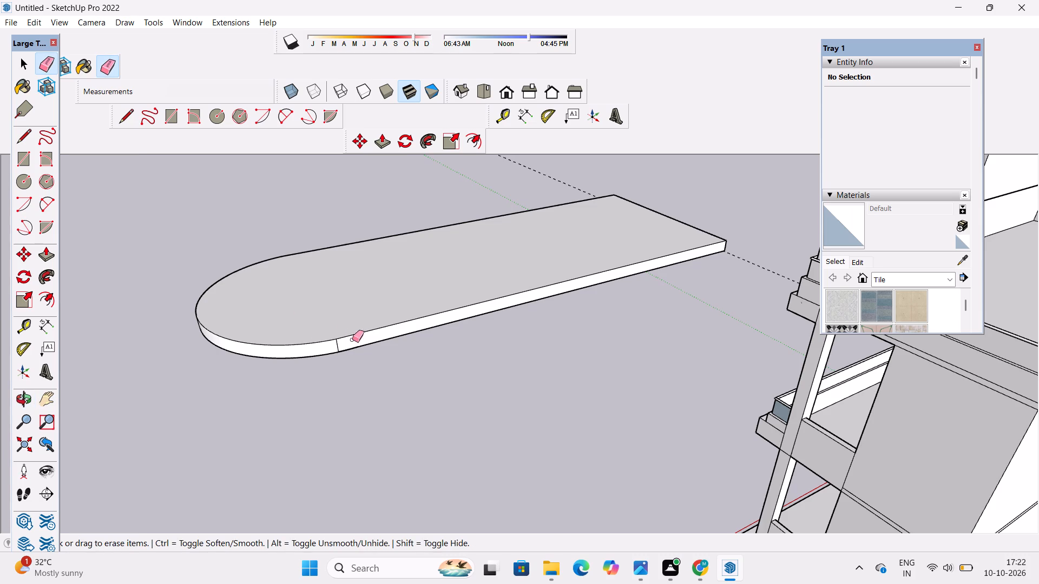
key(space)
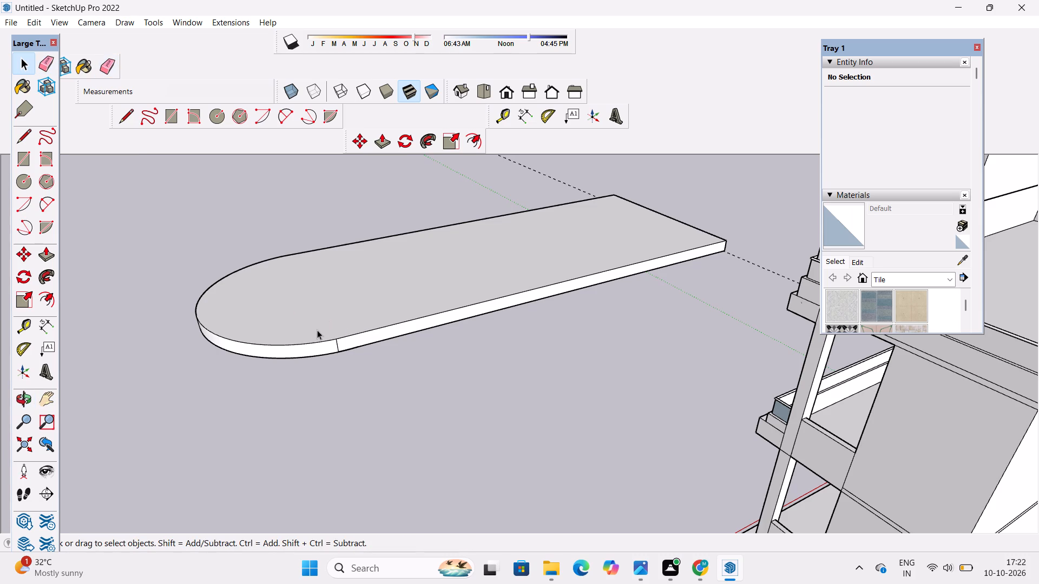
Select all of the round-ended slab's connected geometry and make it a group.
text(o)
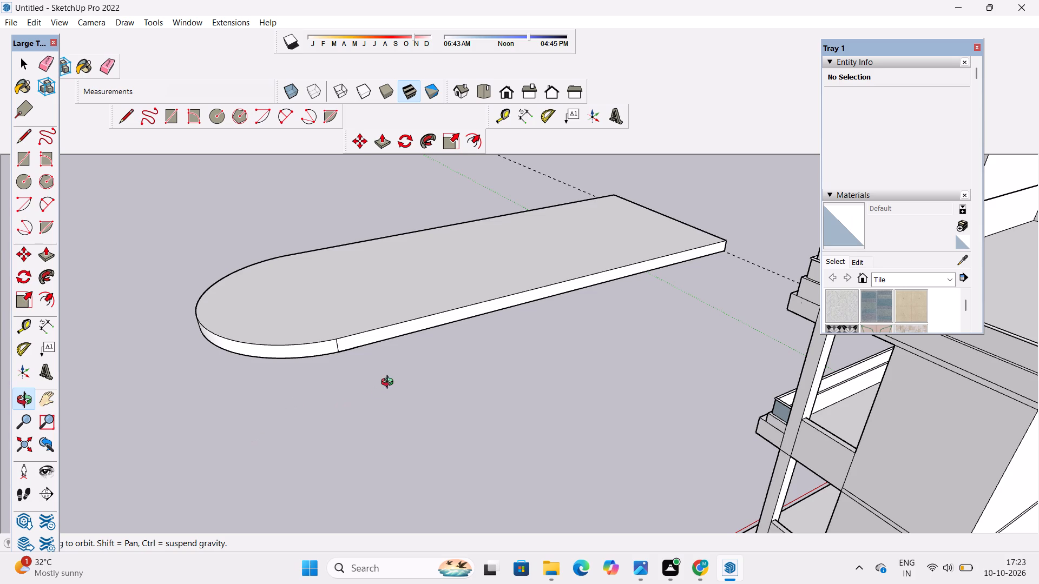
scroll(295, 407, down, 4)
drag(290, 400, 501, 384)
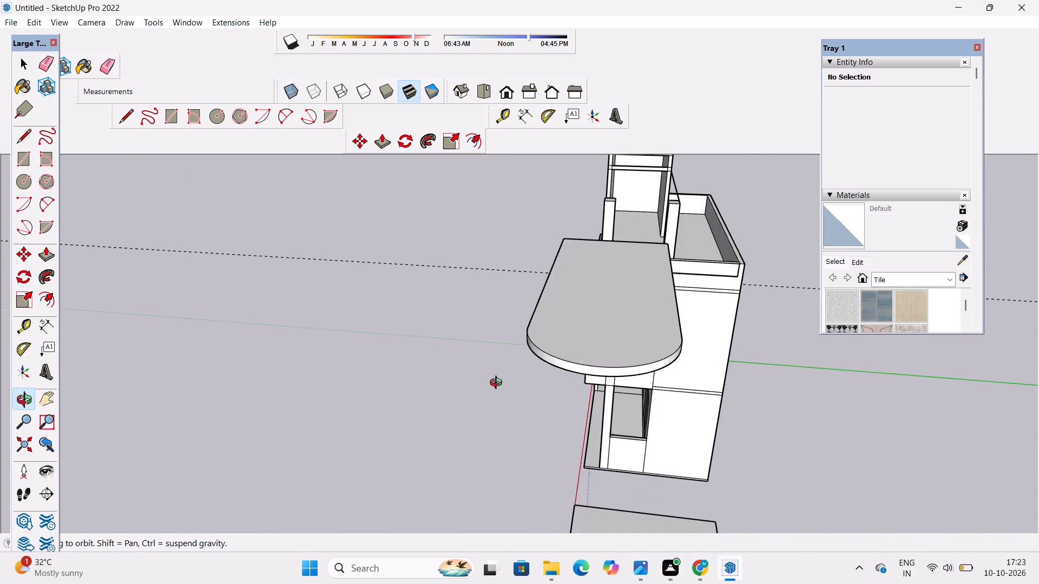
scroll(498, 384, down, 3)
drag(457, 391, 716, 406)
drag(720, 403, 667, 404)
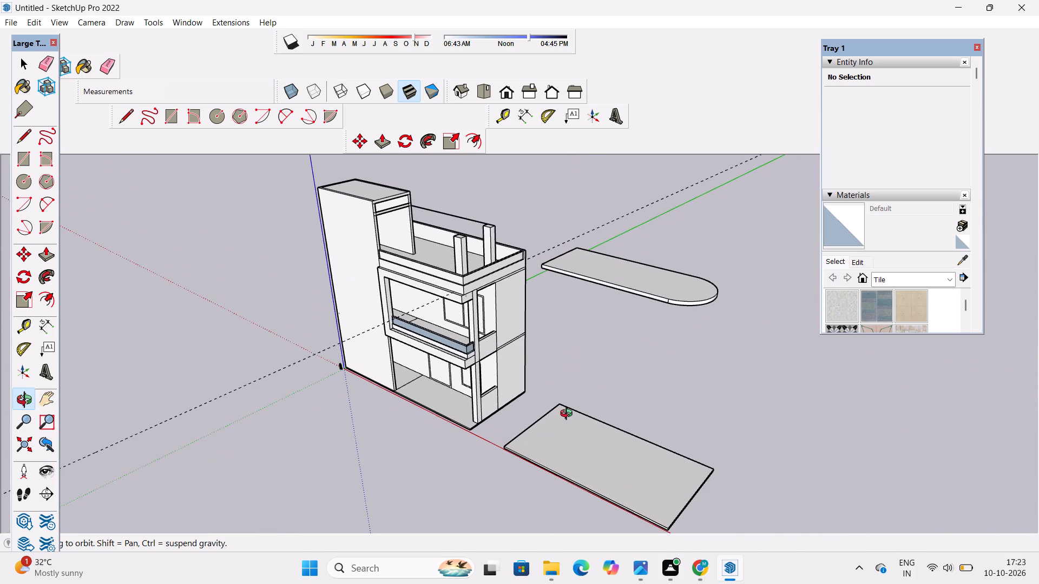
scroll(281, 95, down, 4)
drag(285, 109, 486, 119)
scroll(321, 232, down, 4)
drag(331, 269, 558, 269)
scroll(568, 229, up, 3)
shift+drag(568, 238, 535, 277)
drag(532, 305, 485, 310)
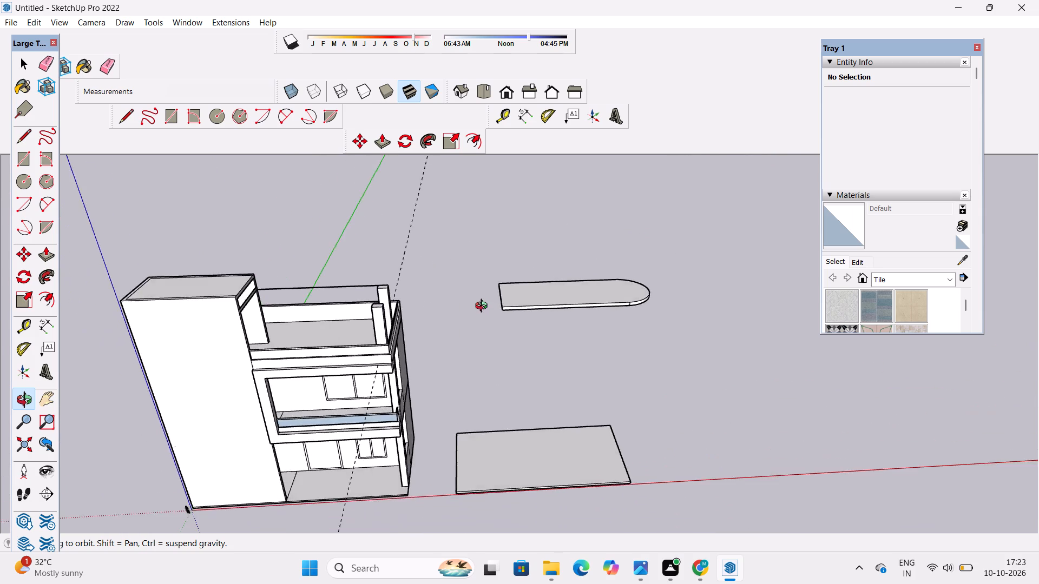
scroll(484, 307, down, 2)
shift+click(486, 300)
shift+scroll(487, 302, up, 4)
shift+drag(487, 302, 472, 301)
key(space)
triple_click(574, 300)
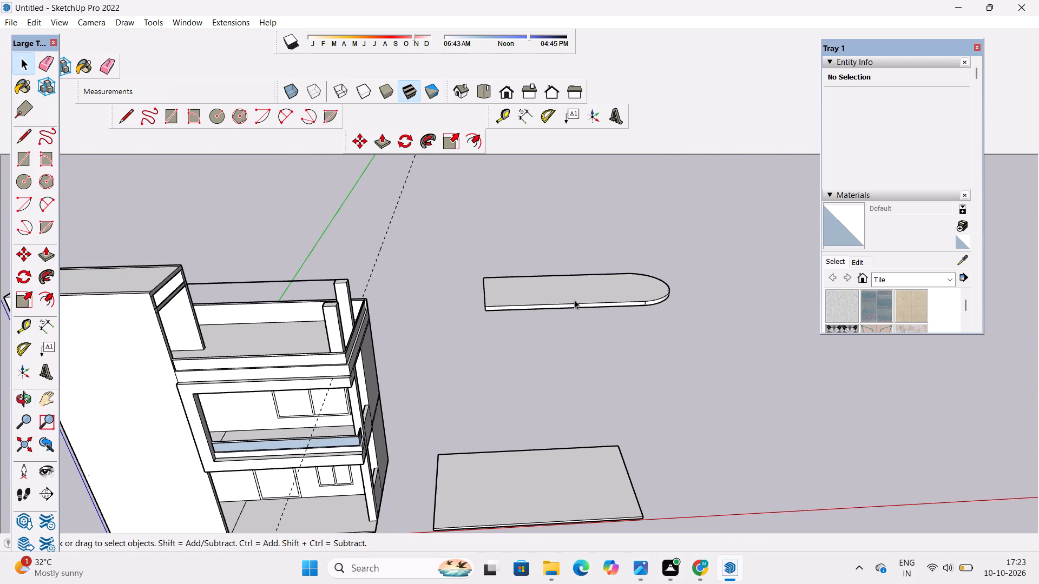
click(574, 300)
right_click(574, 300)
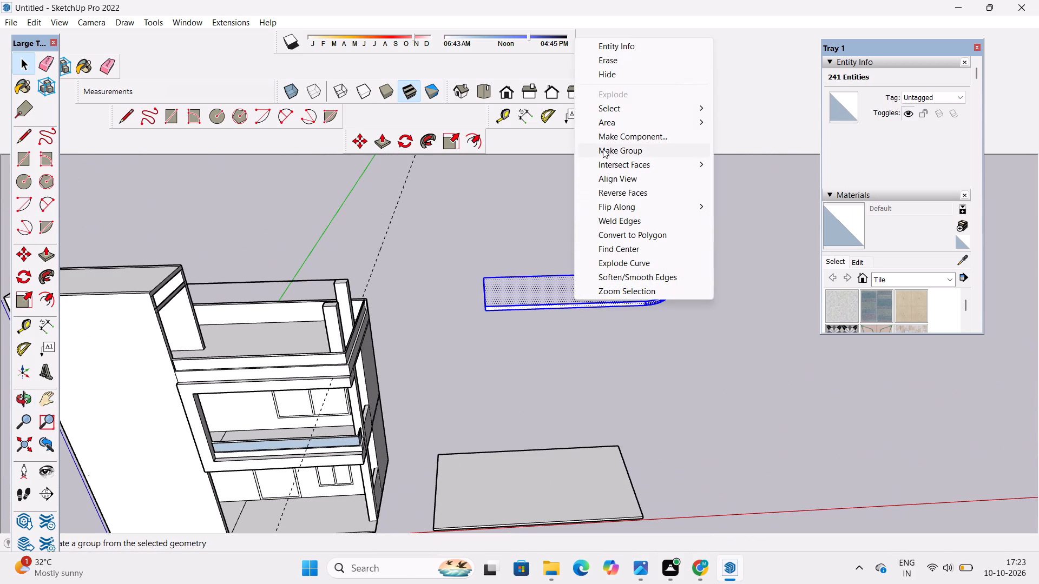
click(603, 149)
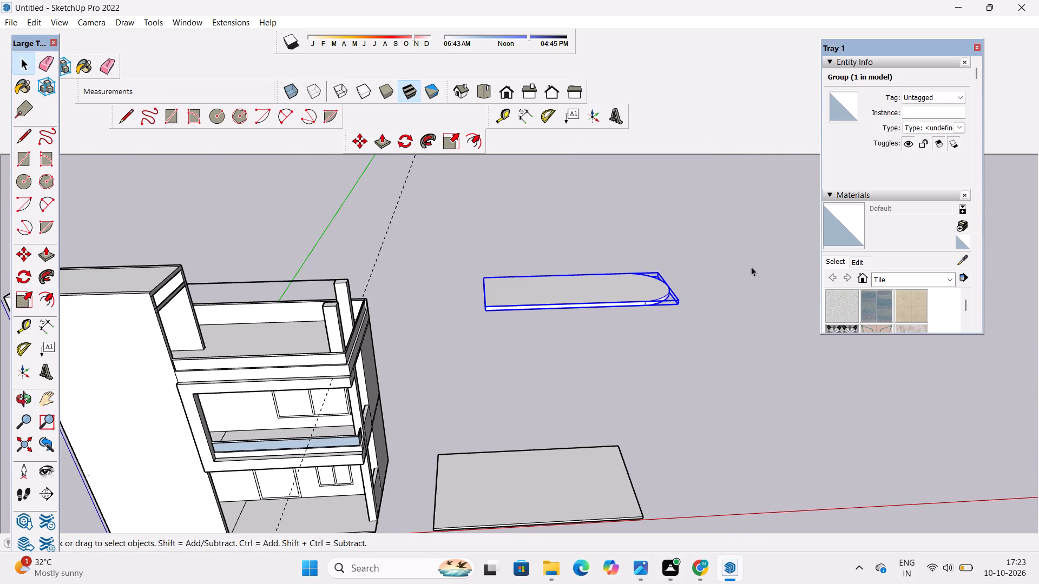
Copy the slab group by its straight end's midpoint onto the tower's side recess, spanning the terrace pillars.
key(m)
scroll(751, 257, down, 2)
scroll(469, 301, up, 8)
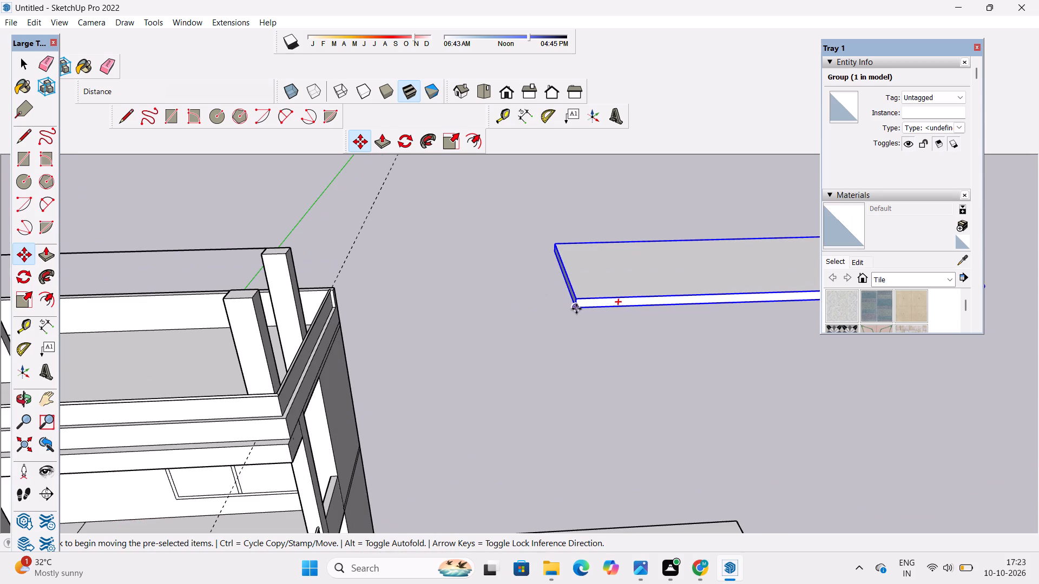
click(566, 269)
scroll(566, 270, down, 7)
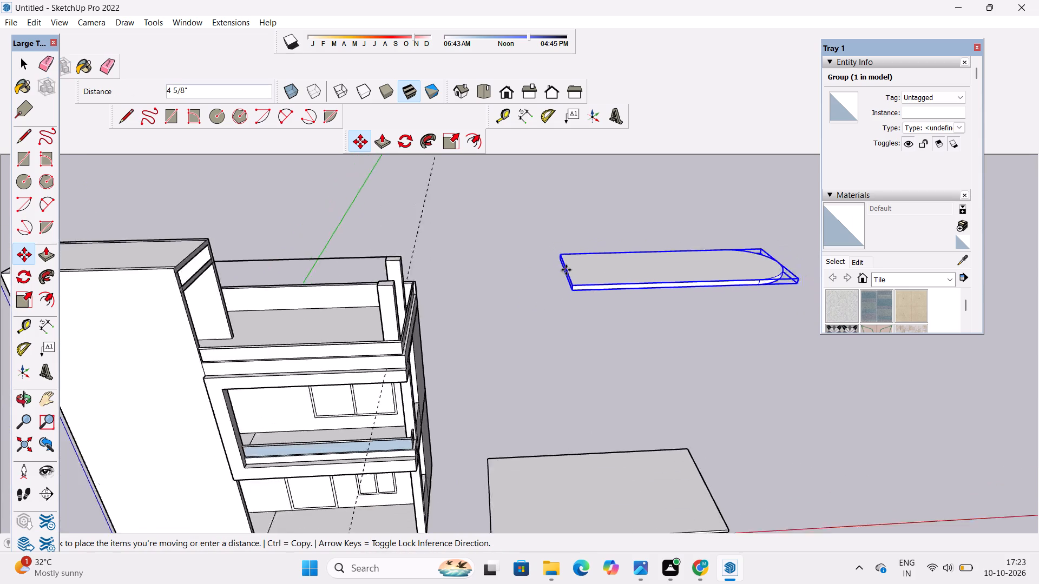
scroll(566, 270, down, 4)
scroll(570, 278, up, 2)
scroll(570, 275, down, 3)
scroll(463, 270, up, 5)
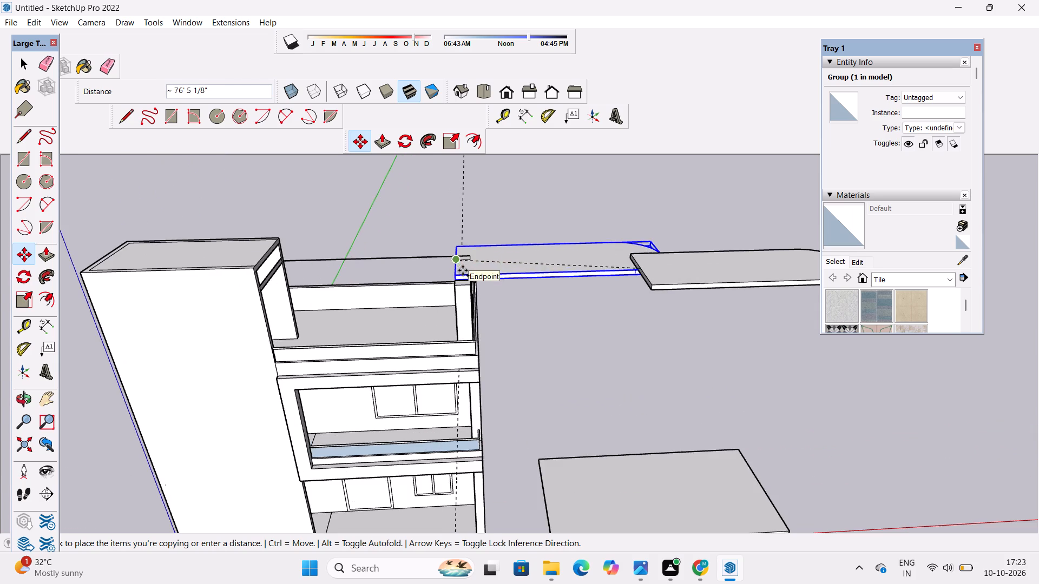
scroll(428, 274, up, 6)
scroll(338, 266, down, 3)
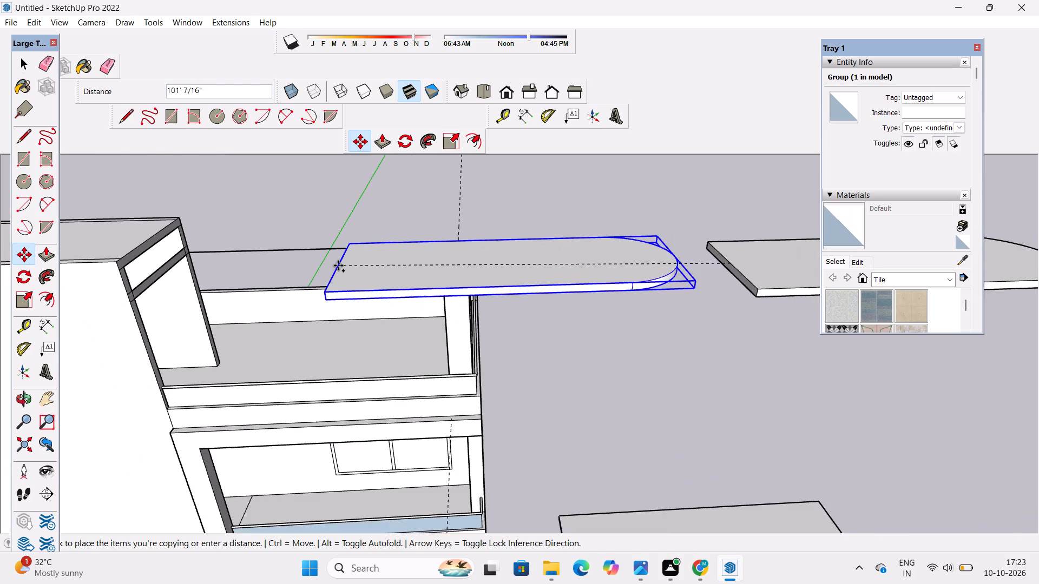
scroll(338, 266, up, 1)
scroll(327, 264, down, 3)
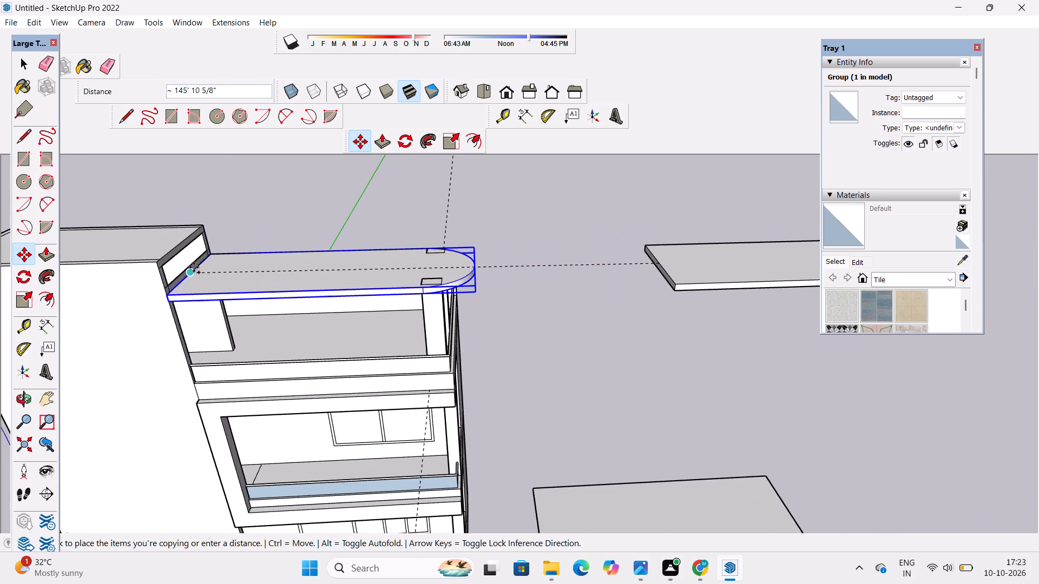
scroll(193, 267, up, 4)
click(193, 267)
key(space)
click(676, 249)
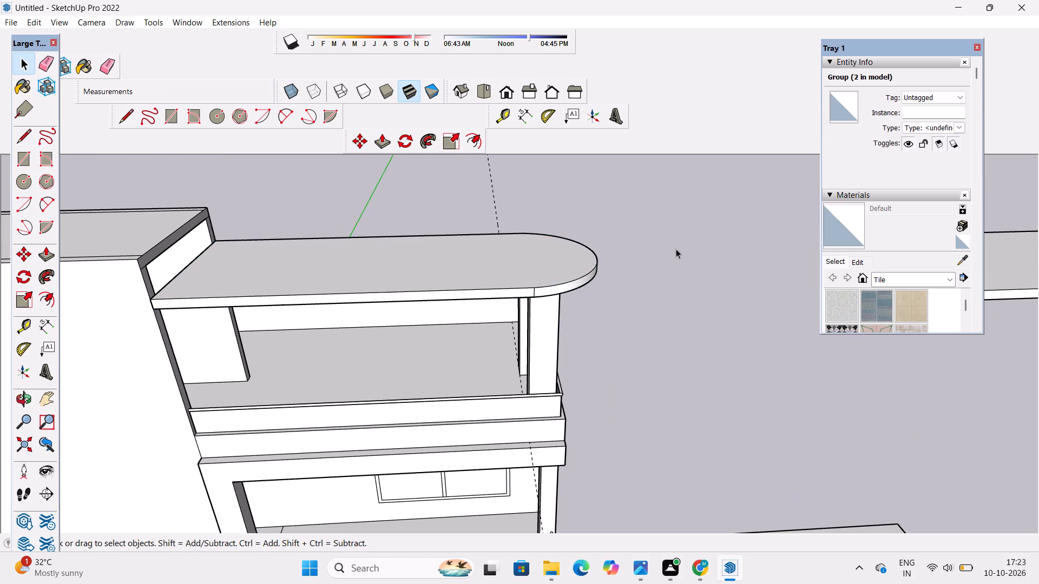
Examine how the copied roof slab fits against the tower and over the terrace pillars, at eye level and from above.
text(io)
scroll(561, 277, down, 6)
drag(564, 356, 562, 248)
scroll(519, 295, up, 3)
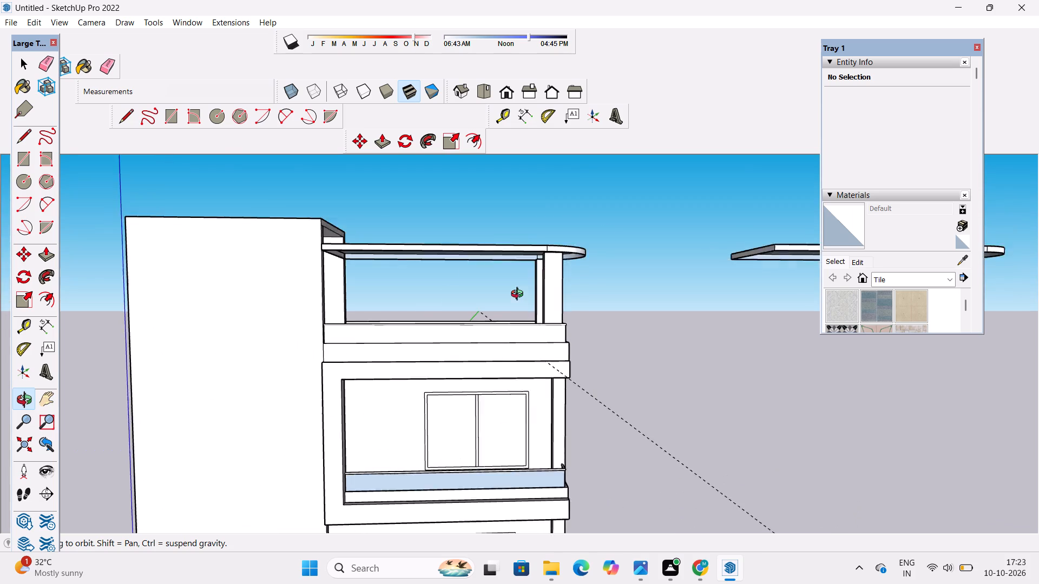
scroll(519, 295, up, 1)
drag(530, 271, 520, 210)
drag(520, 214, 520, 293)
scroll(520, 293, down, 4)
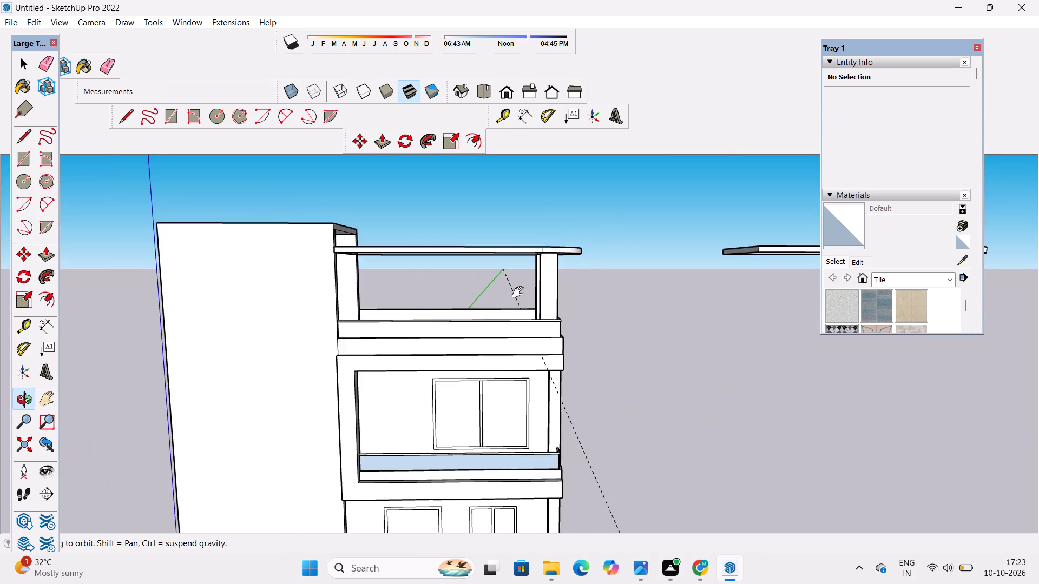
shift+drag(520, 293, 396, 283)
drag(397, 279, 399, 348)
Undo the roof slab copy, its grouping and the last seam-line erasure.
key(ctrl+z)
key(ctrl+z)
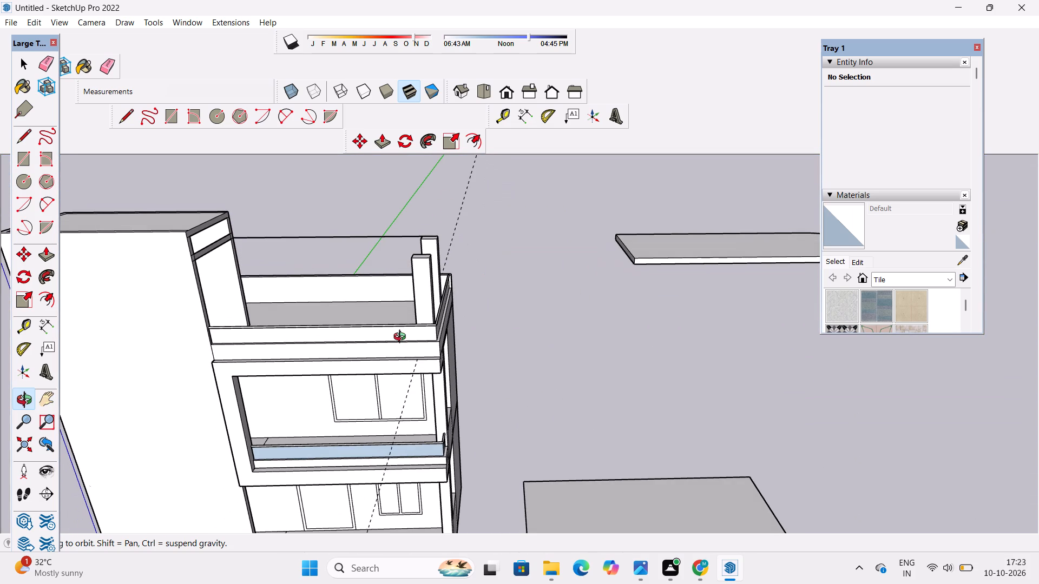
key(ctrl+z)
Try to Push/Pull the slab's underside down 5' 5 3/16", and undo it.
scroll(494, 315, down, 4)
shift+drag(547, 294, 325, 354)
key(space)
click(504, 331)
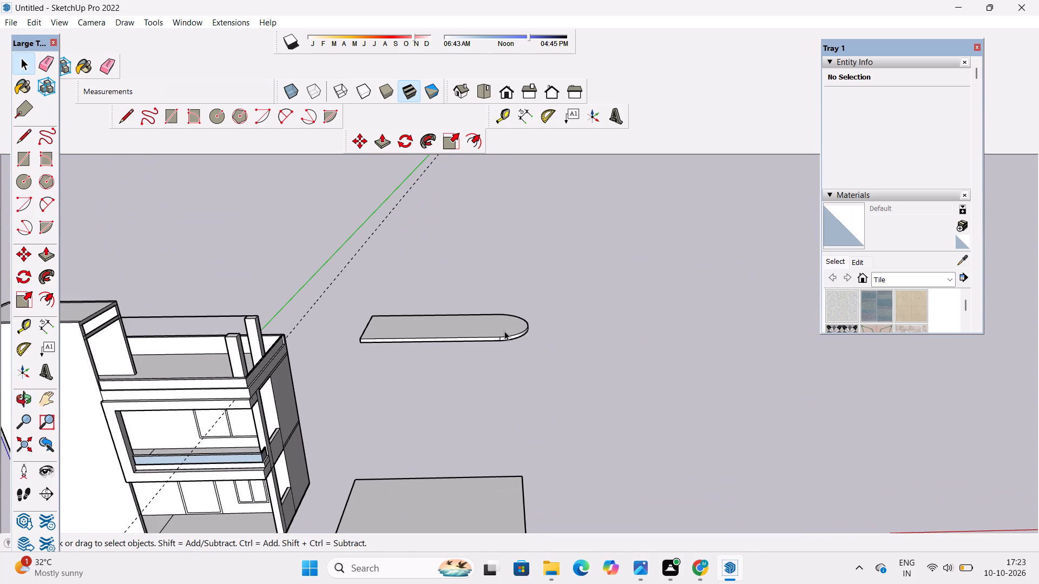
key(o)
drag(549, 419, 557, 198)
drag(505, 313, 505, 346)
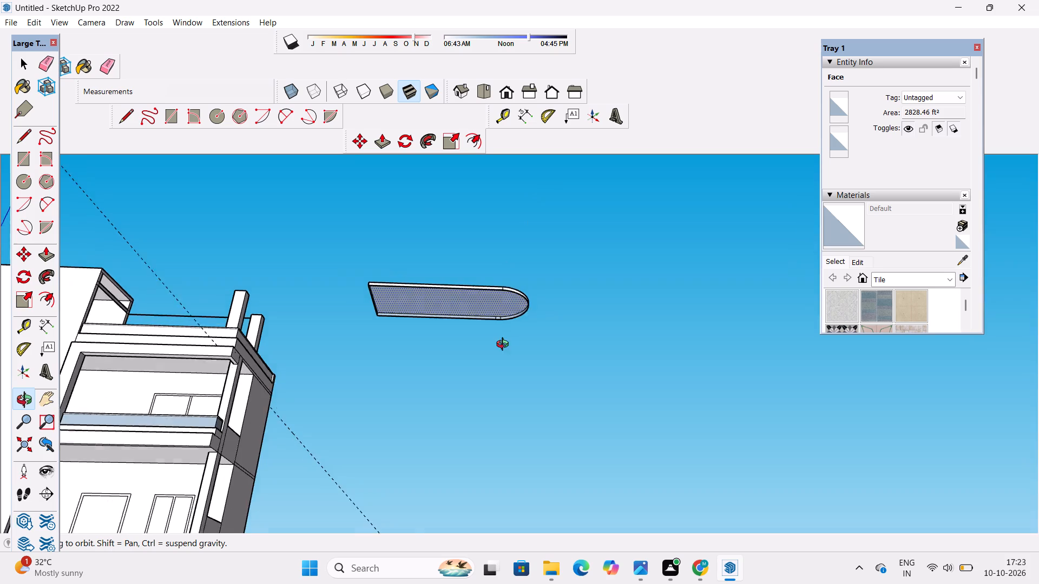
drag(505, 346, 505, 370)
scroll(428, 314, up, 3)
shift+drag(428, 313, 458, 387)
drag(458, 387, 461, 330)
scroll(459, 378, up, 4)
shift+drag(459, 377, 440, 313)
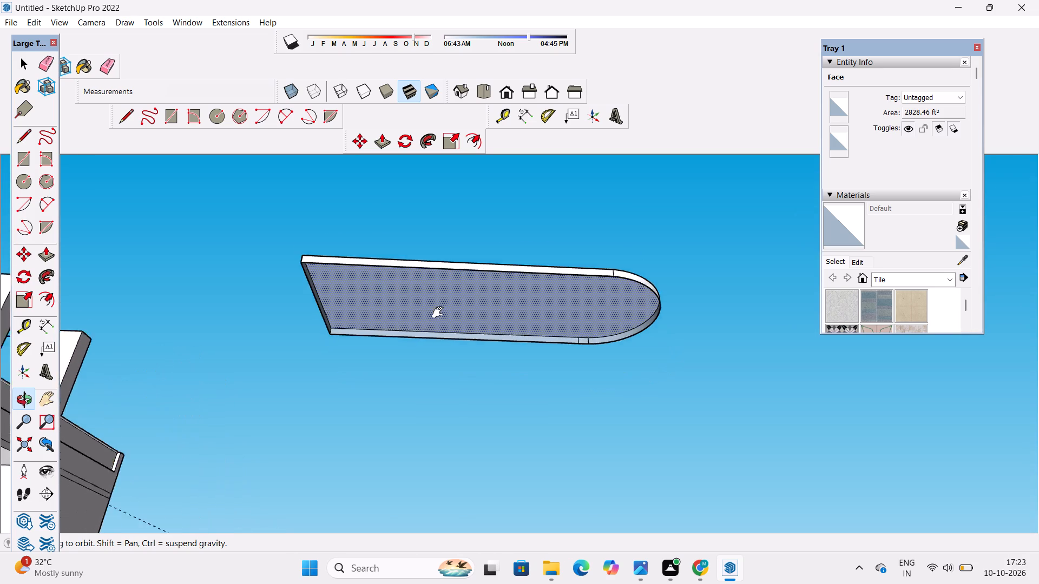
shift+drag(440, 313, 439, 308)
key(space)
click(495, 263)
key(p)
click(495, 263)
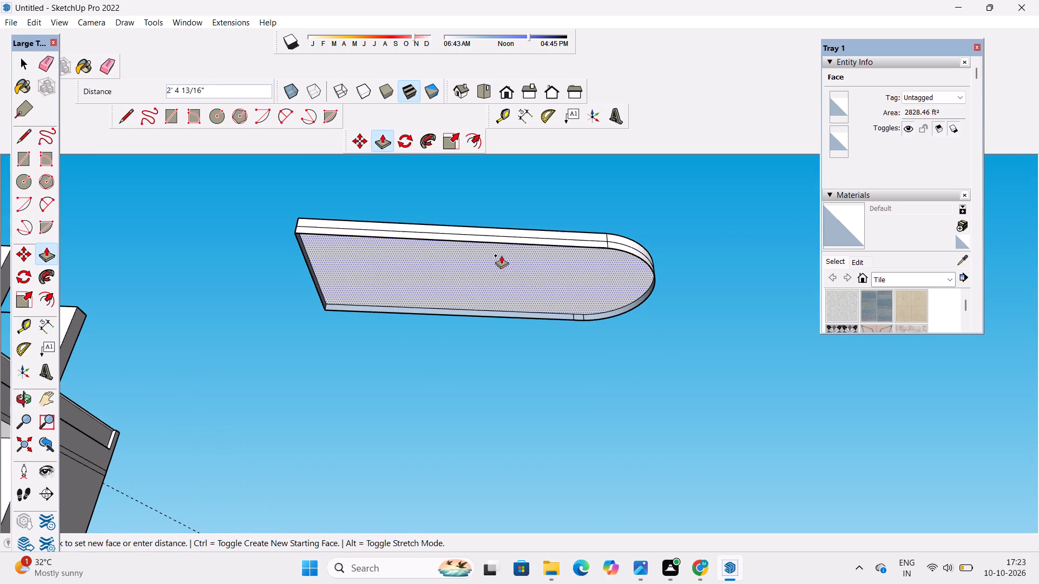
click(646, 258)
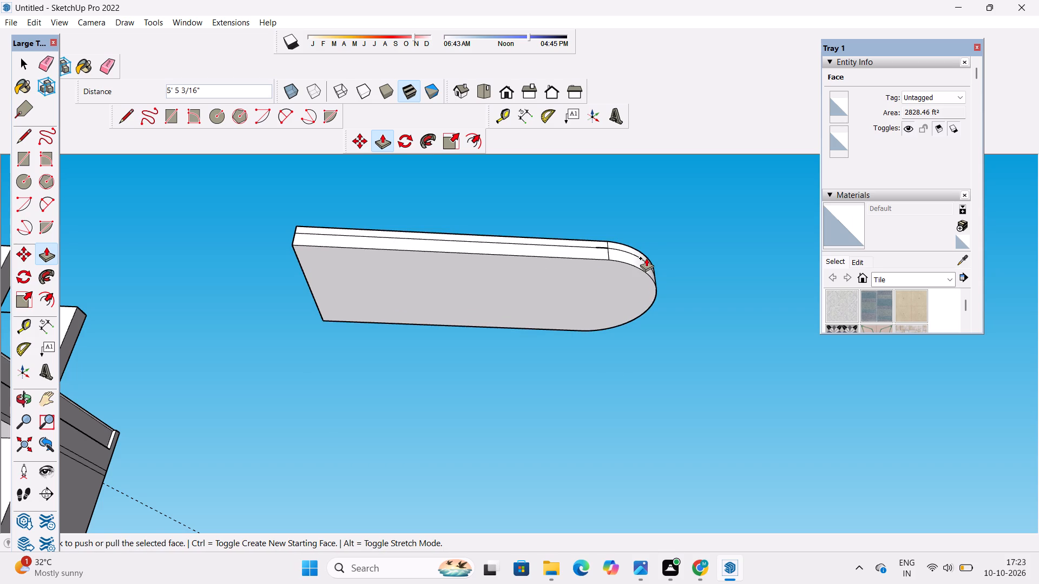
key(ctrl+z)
Undo the slab's earlier edits back to the flat round-ended face.
key(o)
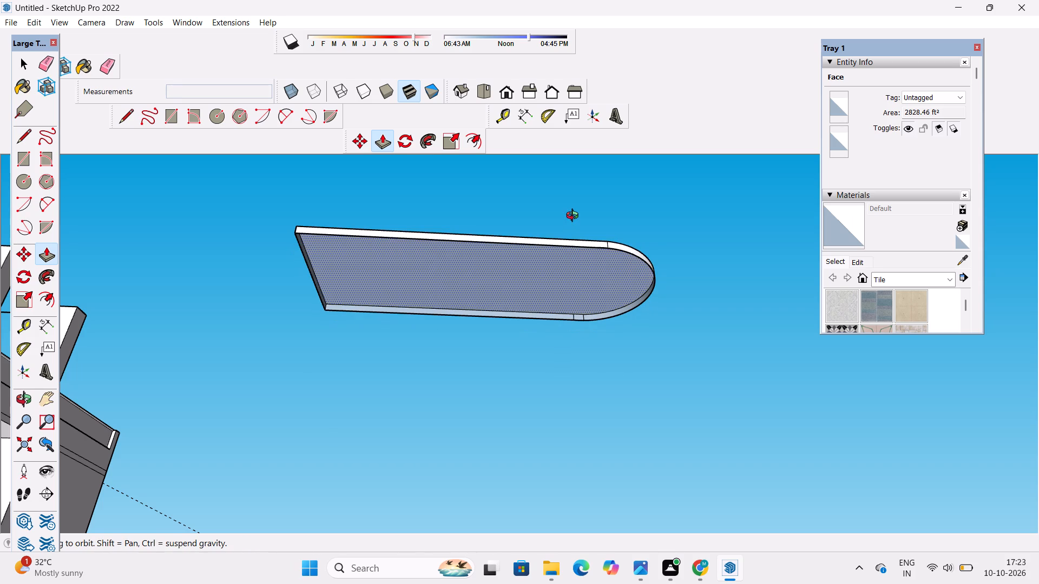
drag(574, 217, 582, 357)
shift+drag(531, 344, 565, 407)
drag(565, 401, 565, 333)
drag(564, 327, 555, 407)
key(ctrl+z)
key(ctrl+z)
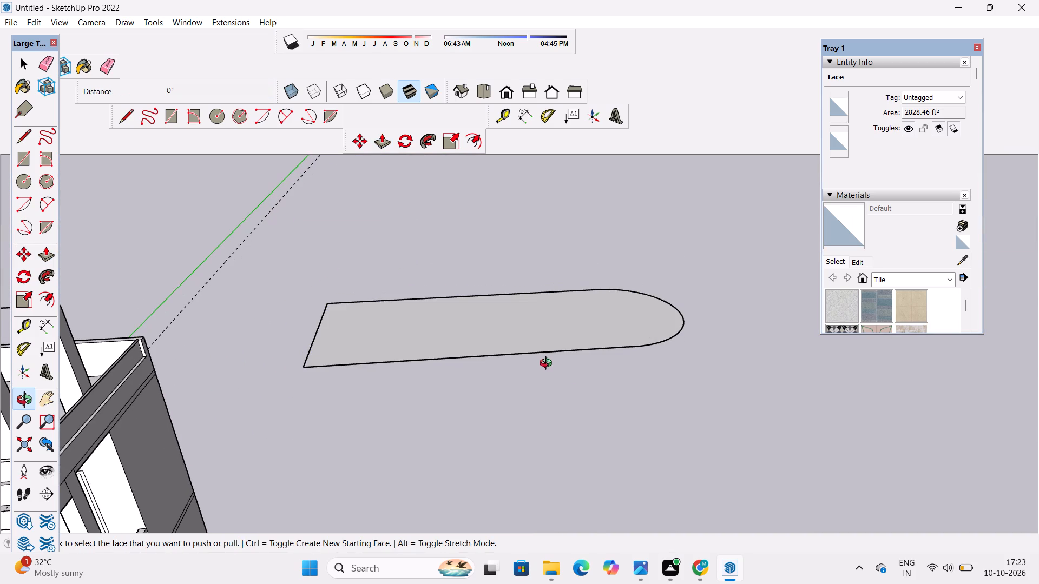
Push/Pull the round-ended face up 2' into a slab.
drag(572, 318, 543, 355)
drag(543, 355, 524, 370)
drag(515, 382, 502, 257)
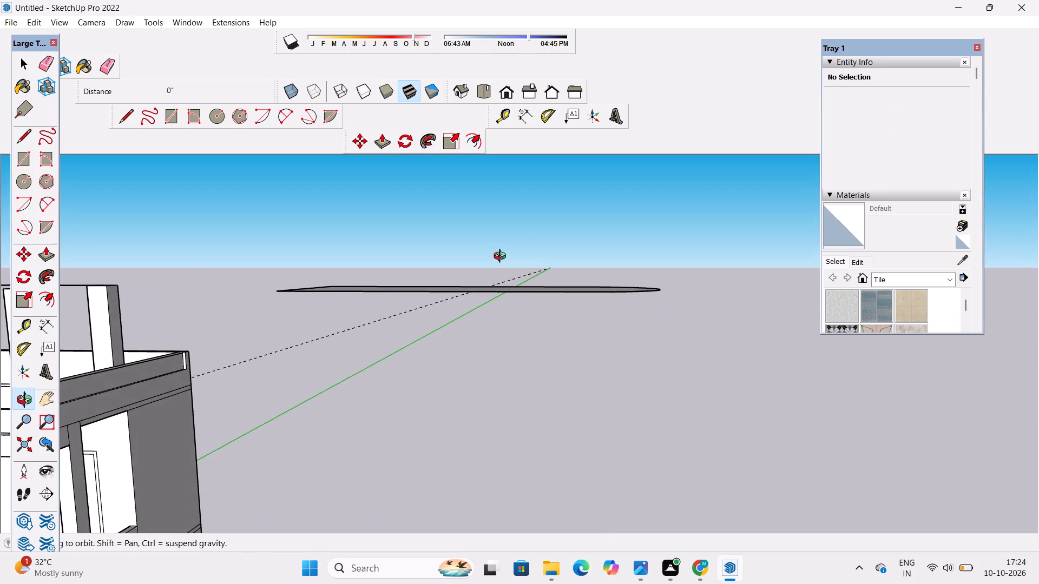
drag(502, 268, 492, 409)
shift+drag(492, 409, 494, 416)
key(p)
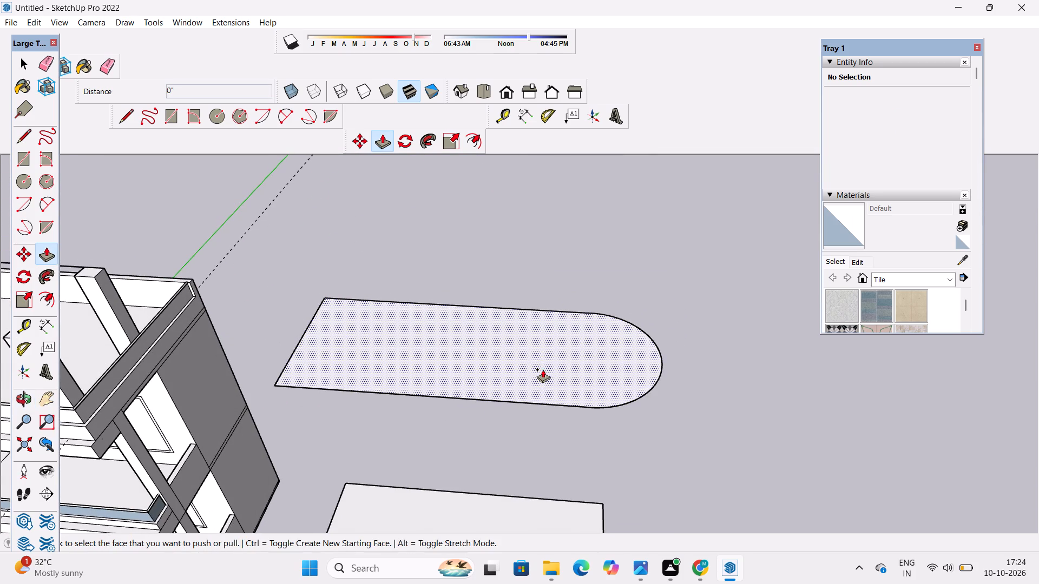
click(543, 369)
text(2')
key(Return)
key(o)
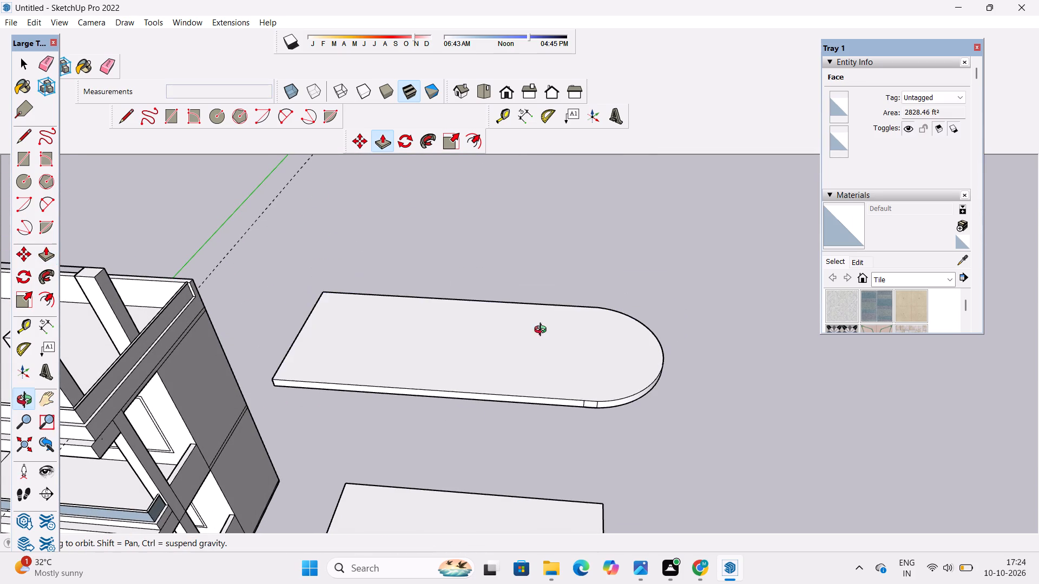
drag(561, 429, 596, 367)
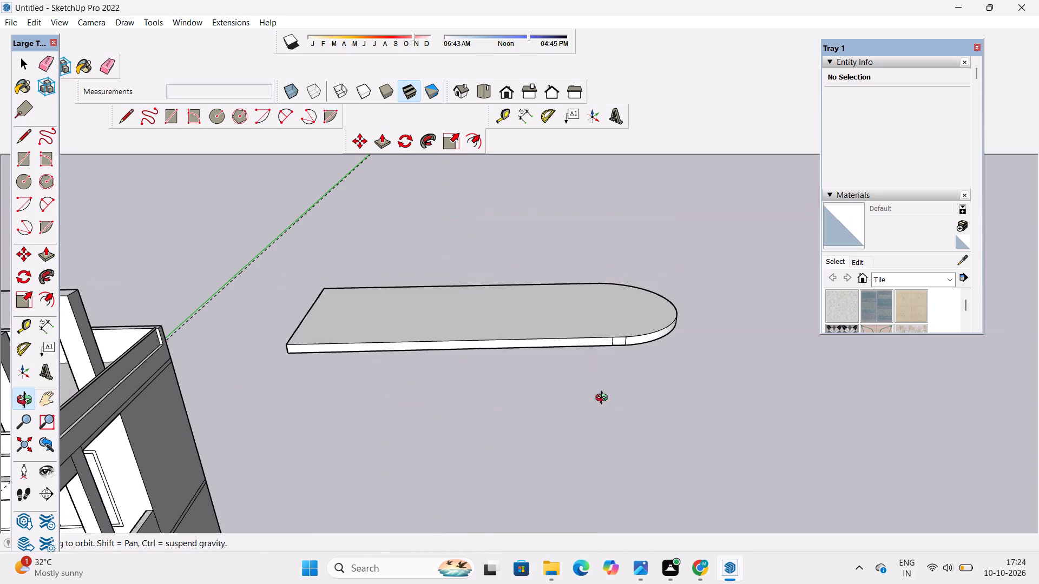
Erase the vertical seam lines beside the round end on both long edges of the roof slab.
drag(604, 393, 604, 280)
key(e)
scroll(602, 315, up, 4)
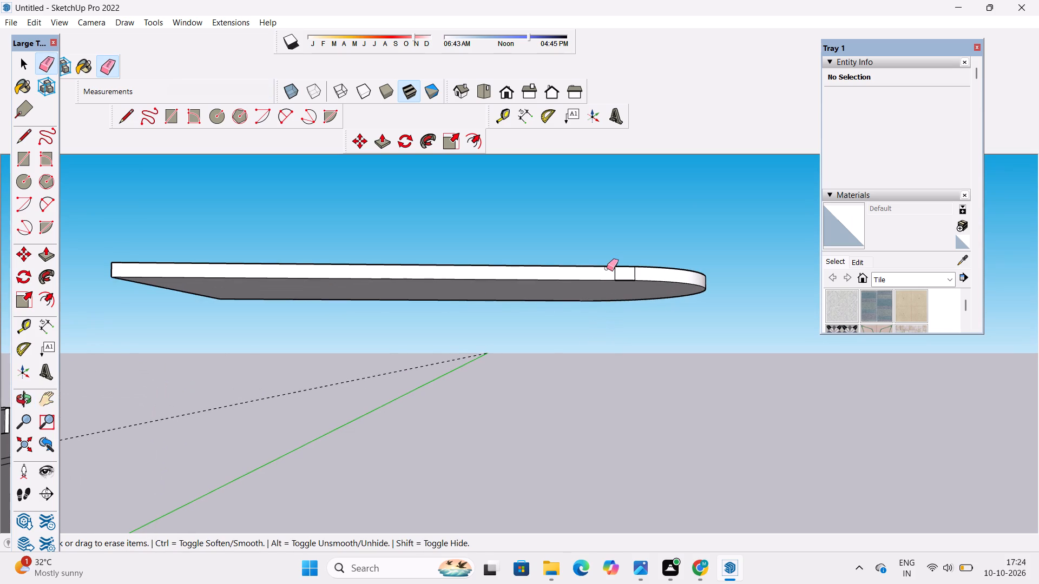
click(615, 275)
key(o)
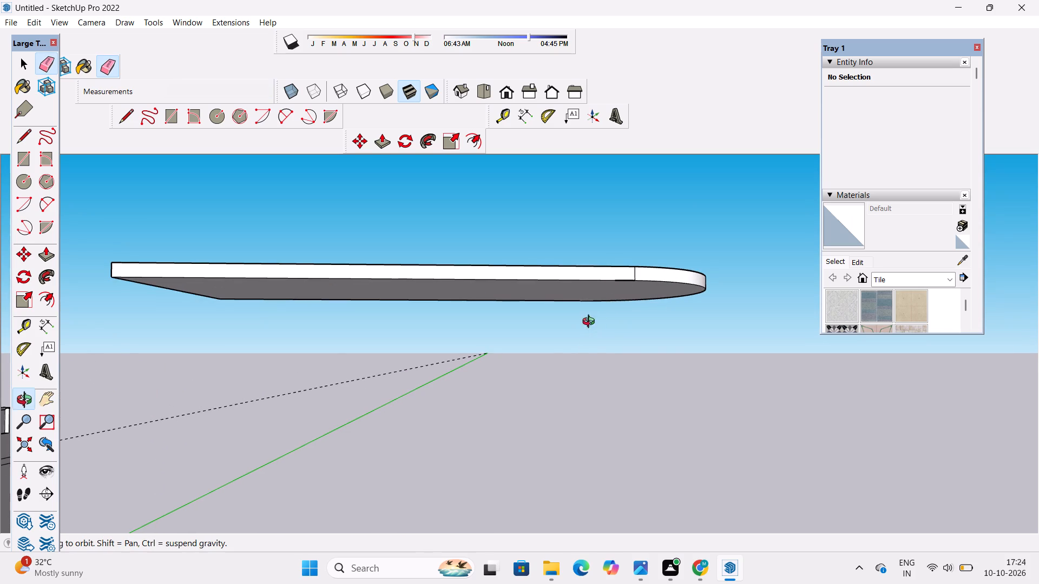
drag(678, 361, 207, 407)
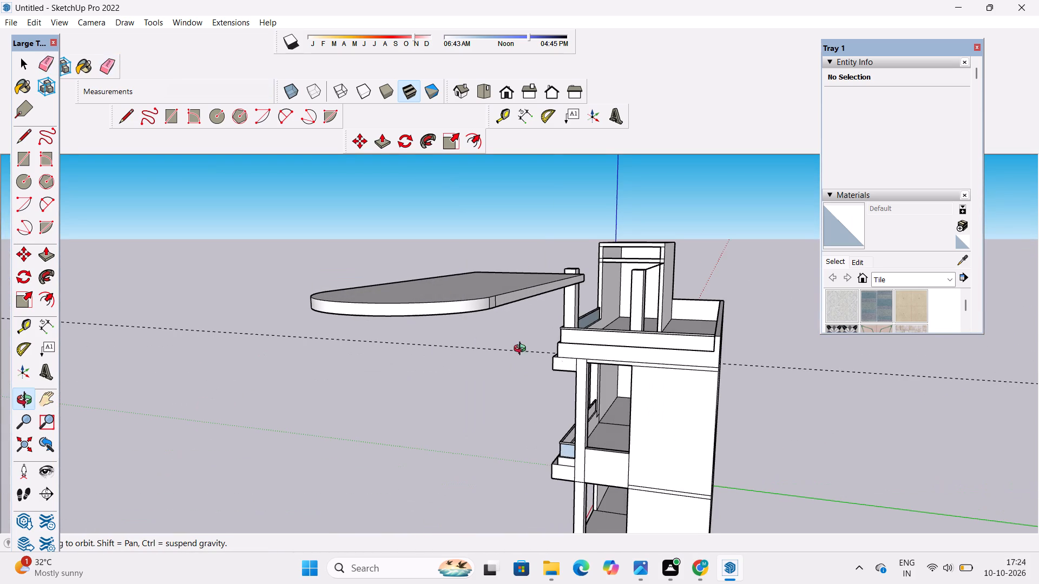
drag(522, 350, 492, 312)
shift+drag(463, 274, 527, 380)
scroll(476, 338, up, 4)
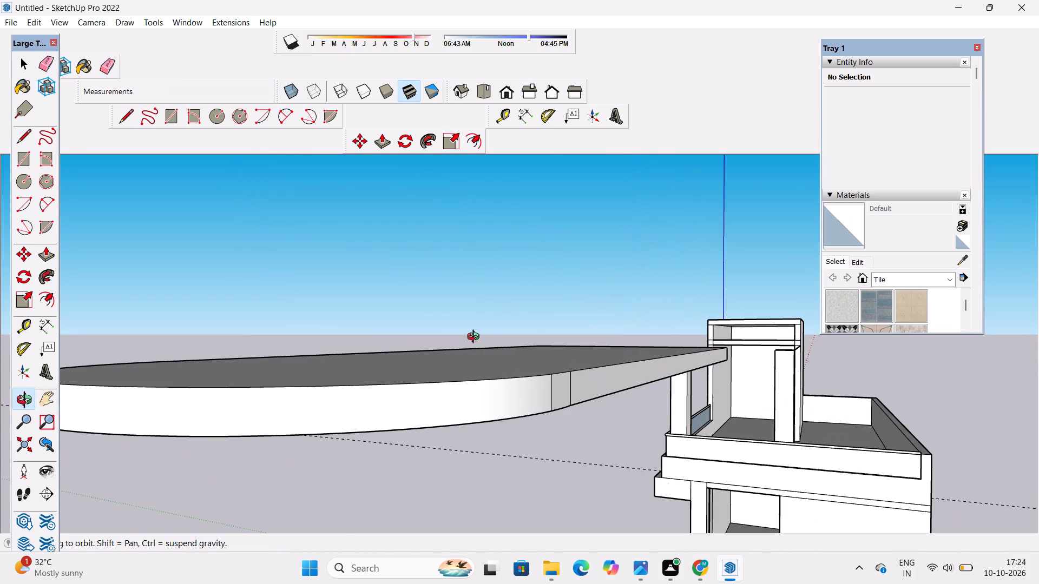
key(e)
drag(577, 384, 571, 391)
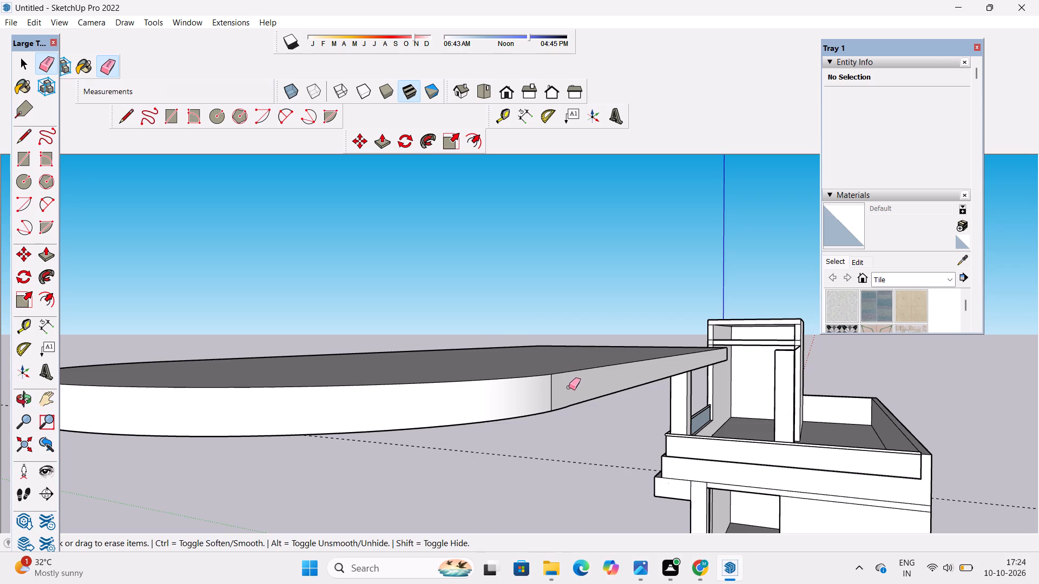
Examine the detached round-ended slab and the house from several sides.
key(o)
drag(575, 447, 575, 346)
scroll(576, 346, down, 12)
drag(583, 335, 675, 433)
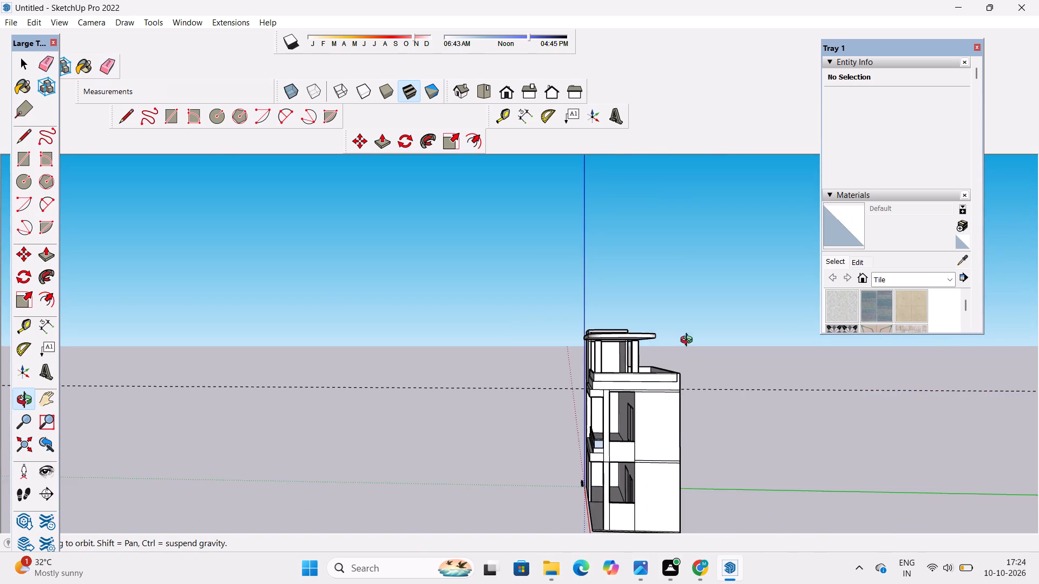
scroll(683, 312, down, 3)
drag(645, 363, 736, 415)
shift+drag(728, 391, 714, 387)
drag(706, 394, 847, 416)
drag(760, 403, 727, 430)
drag(715, 431, 799, 449)
scroll(706, 400, up, 2)
shift+drag(703, 388, 696, 434)
drag(698, 436, 753, 472)
shift+drag(698, 442, 698, 485)
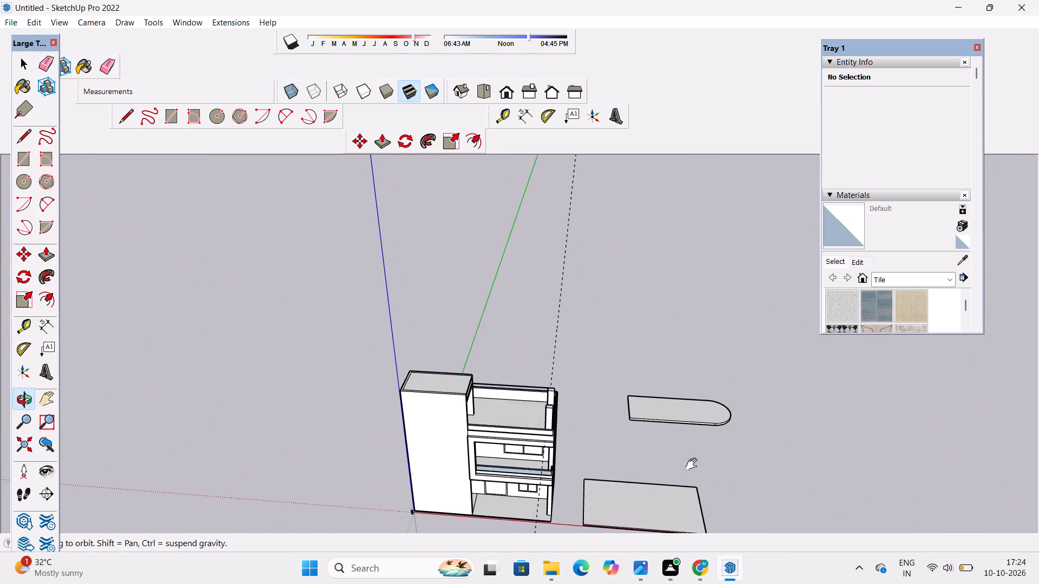
Select the entire round-ended roof slab and make it a group.
shift+scroll(686, 442, up, 2)
shift+drag(686, 439, 686, 408)
key(space)
click(686, 363)
click(687, 395)
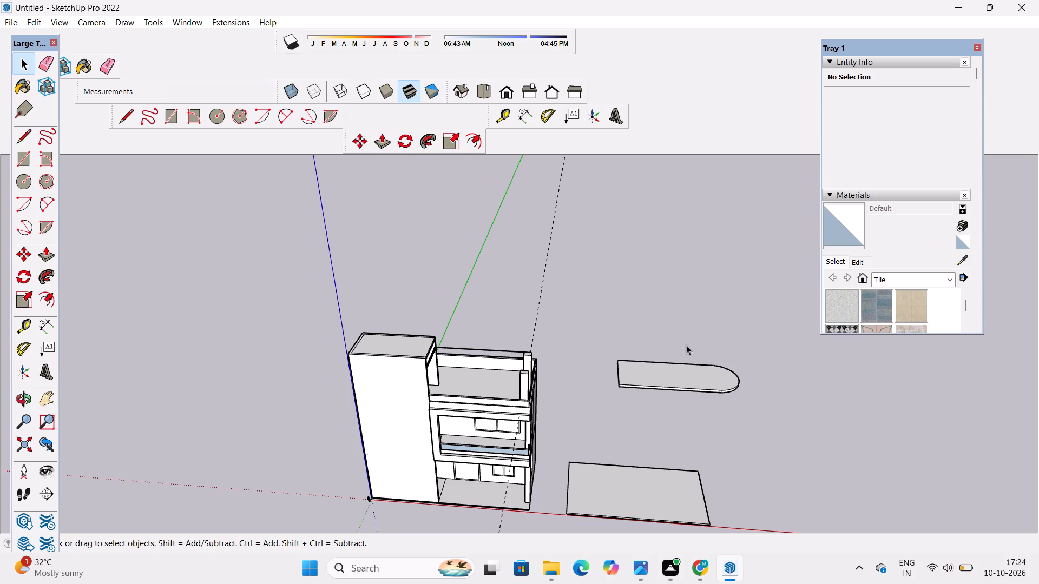
click(686, 322)
triple_click(682, 374)
click(682, 374)
right_click(683, 374)
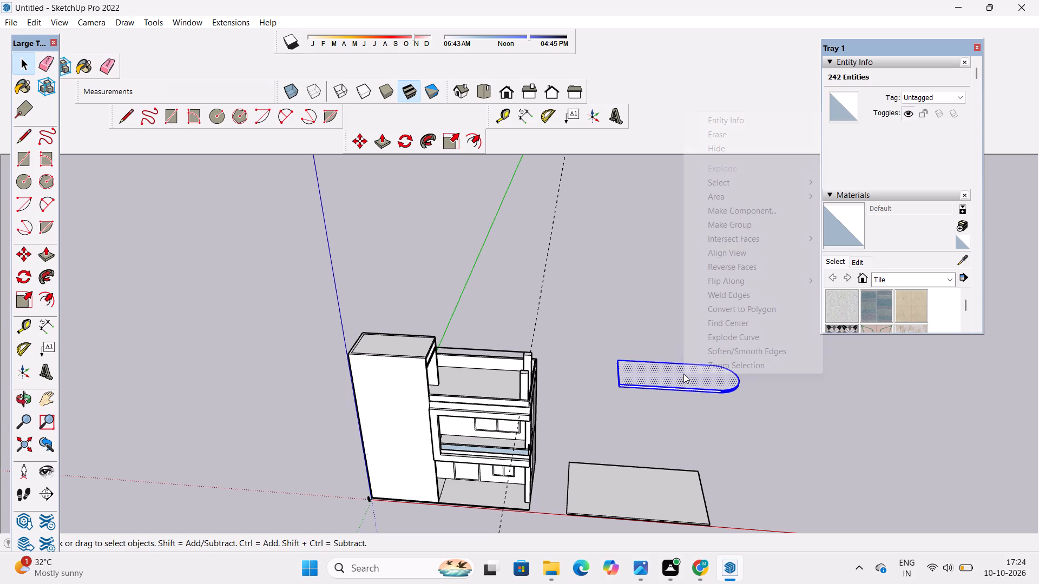
click(728, 228)
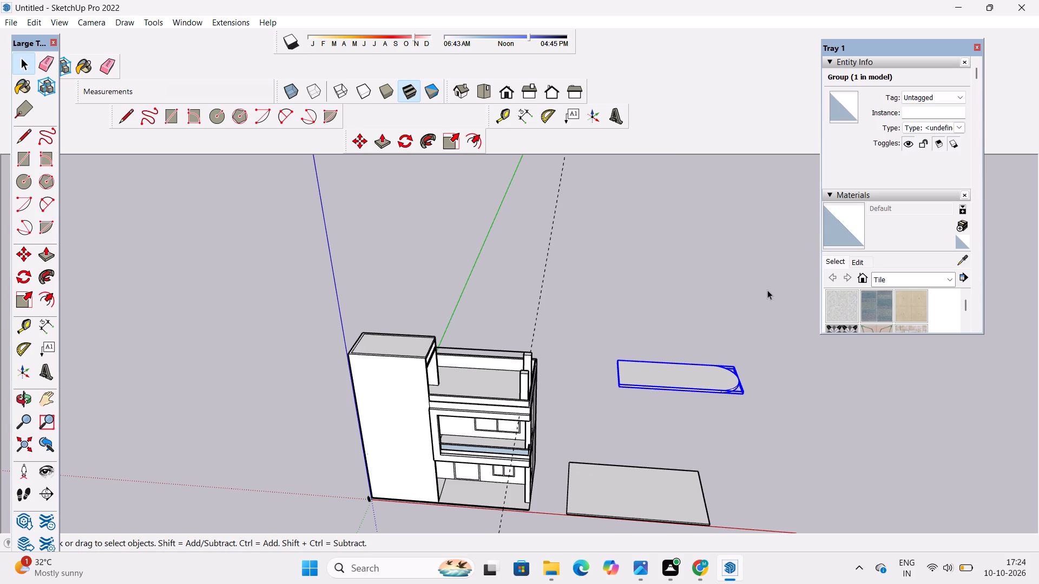
Copy the slab group by its straight end's midpoint onto the tower's side wall, above the terrace pillars.
key(m)
scroll(576, 347, up, 3)
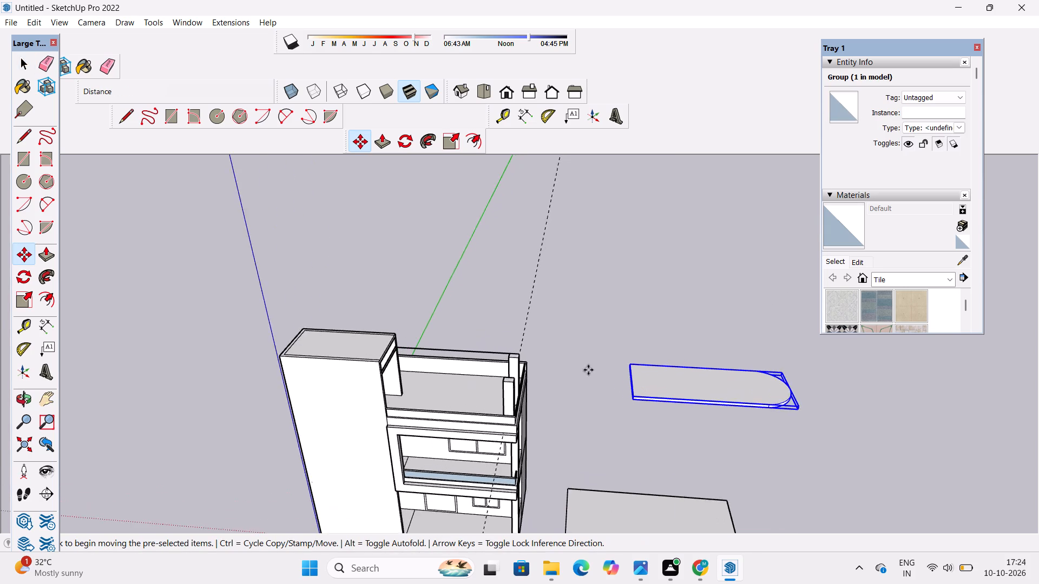
scroll(609, 393, up, 4)
scroll(651, 376, up, 7)
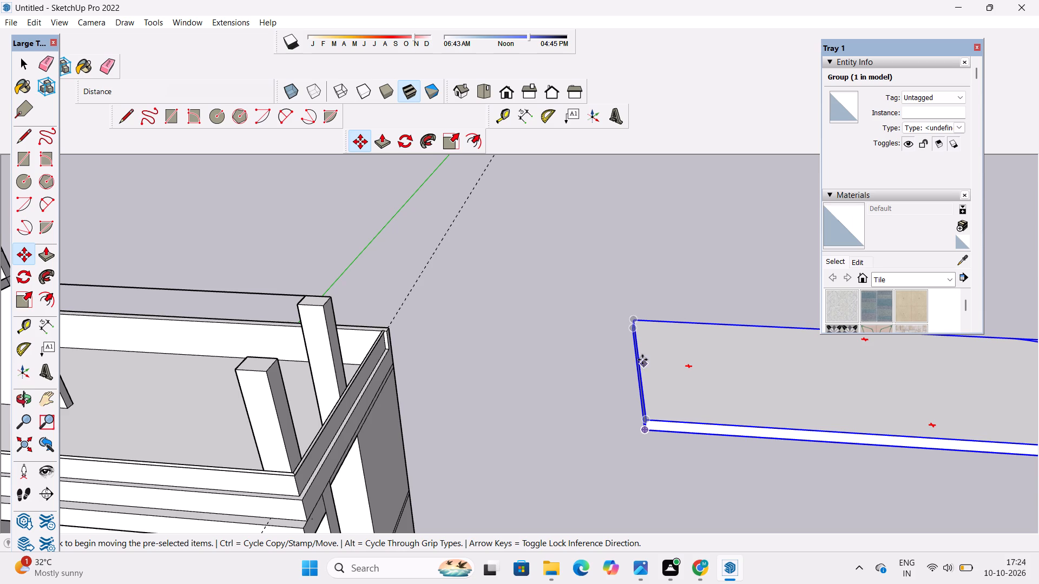
click(641, 362)
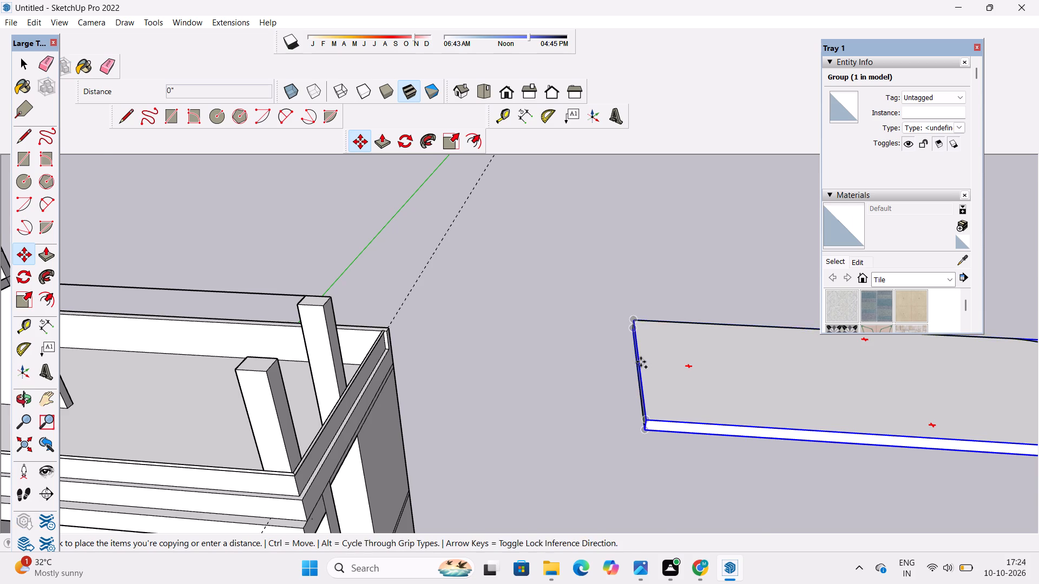
scroll(641, 362, down, 8)
scroll(542, 355, down, 3)
scroll(304, 350, up, 3)
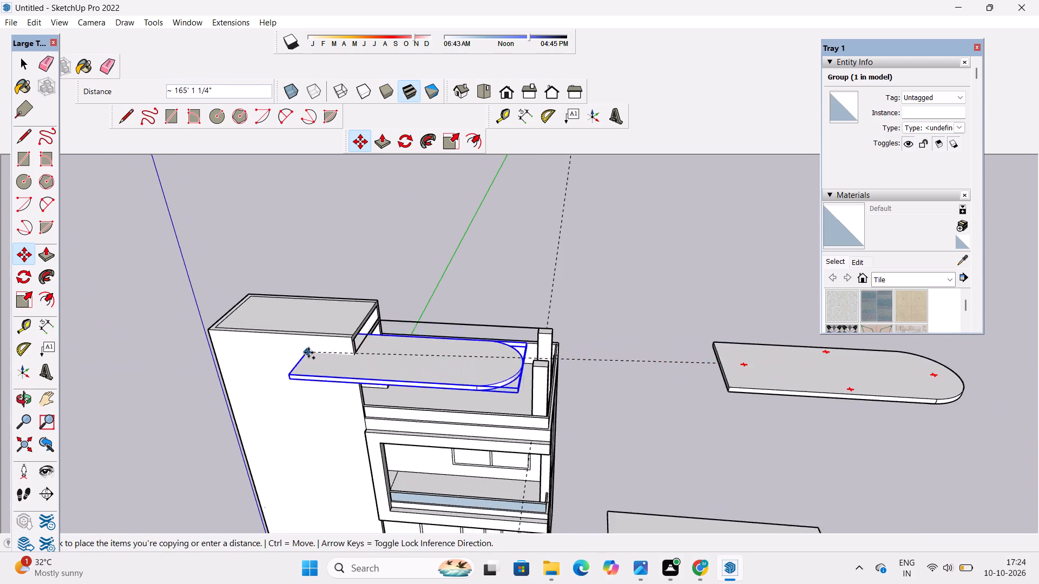
scroll(340, 356, up, 8)
scroll(447, 297, up, 1)
scroll(319, 350, up, 3)
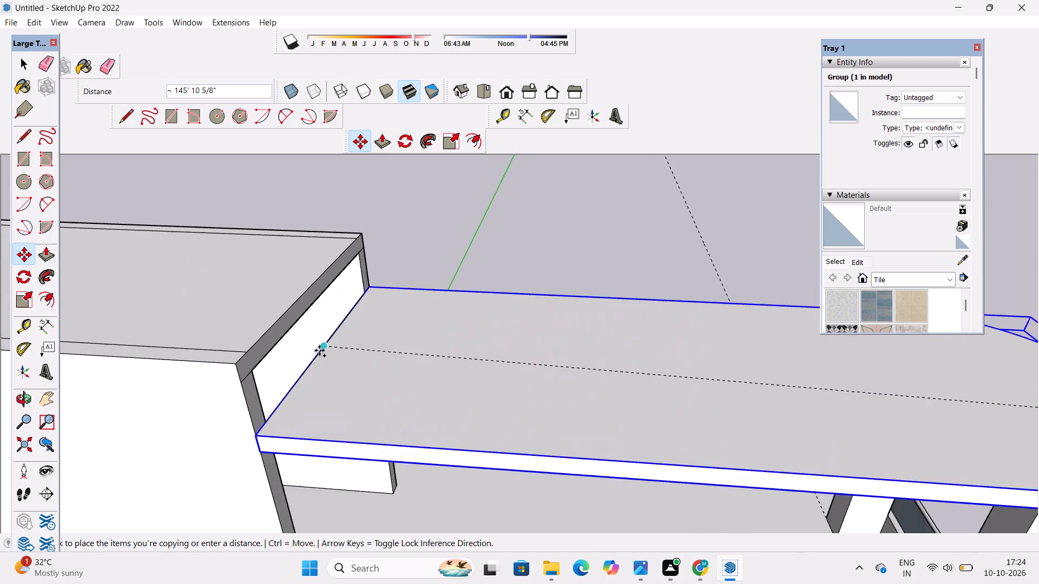
scroll(319, 350, up, 3)
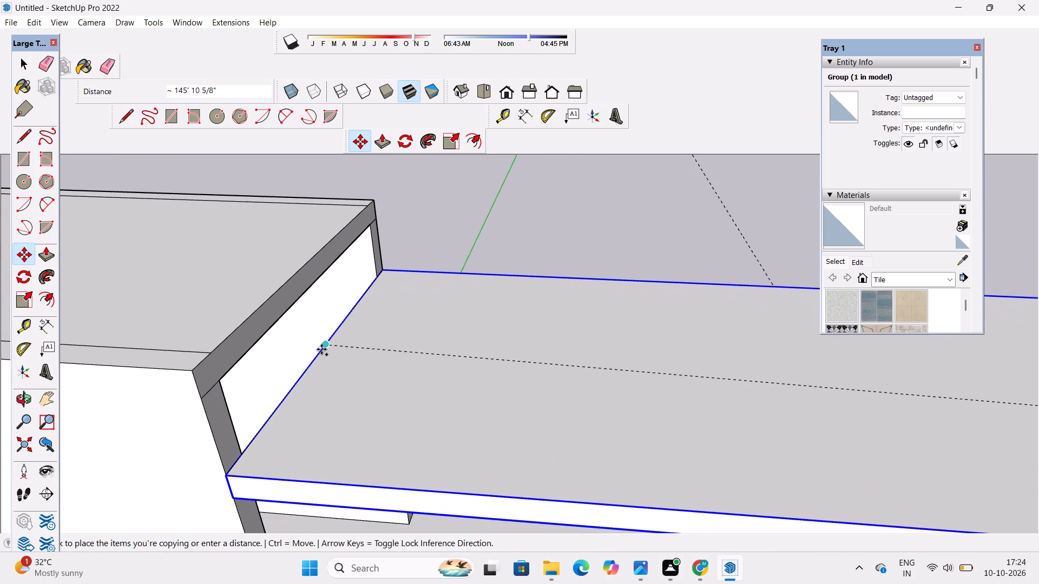
click(321, 349)
key(space)
click(481, 223)
Examine how the placed roof slab meets the tower and sits over the terrace pillars.
key(o)
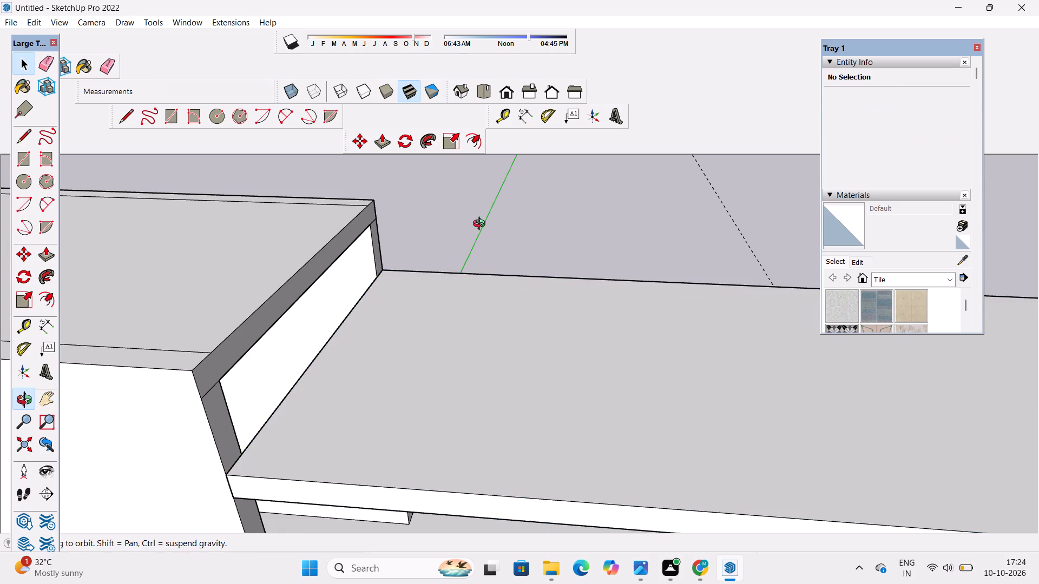
scroll(482, 234, down, 6)
shift+drag(557, 357, 421, 324)
drag(421, 322, 450, 368)
drag(450, 369, 451, 235)
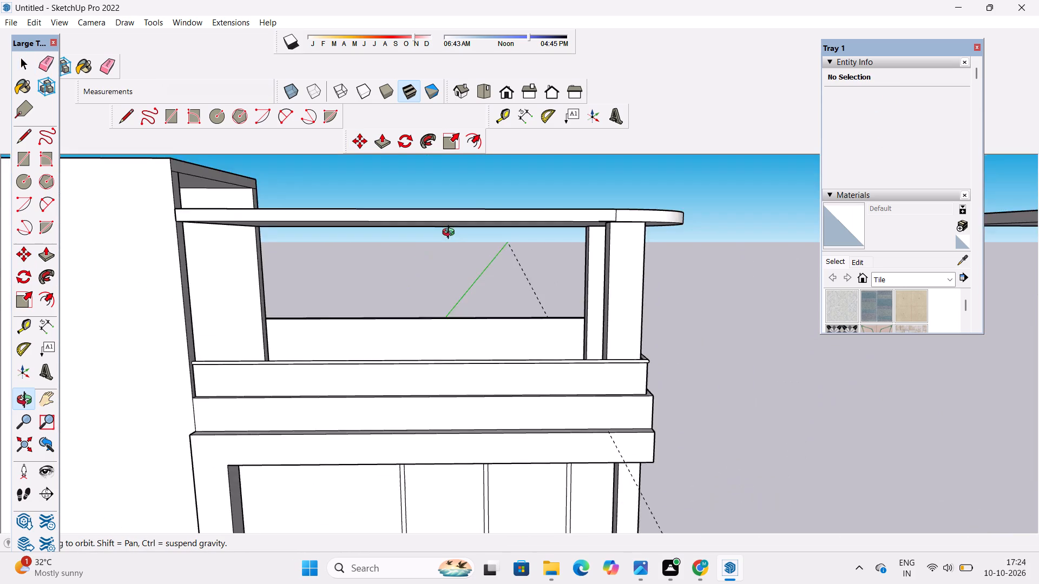
scroll(457, 251, down, 5)
drag(494, 337, 494, 186)
drag(494, 211, 515, 377)
scroll(509, 305, up, 2)
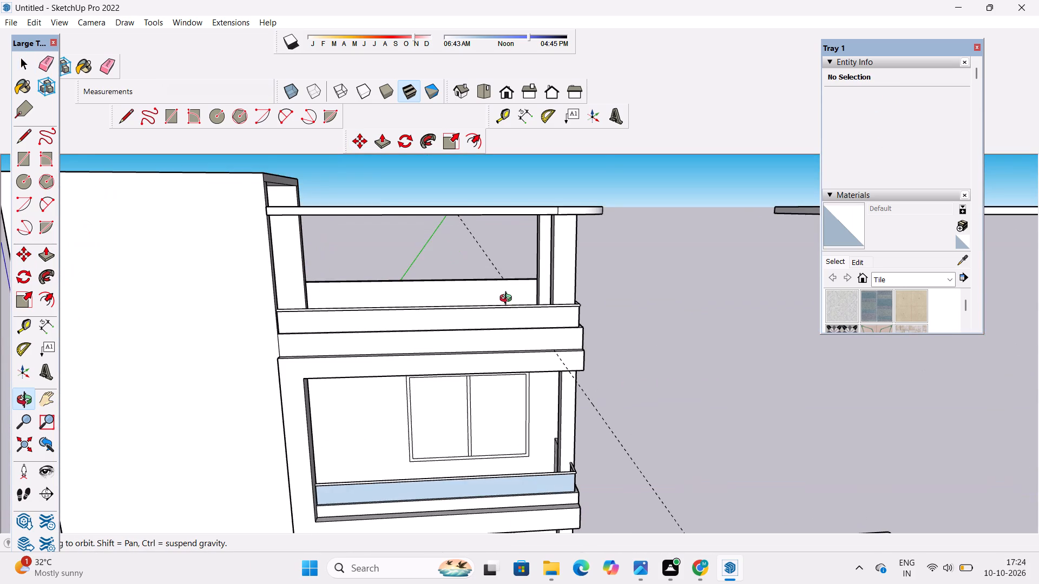
drag(406, 299, 380, 350)
click(398, 327)
shift+drag(396, 329, 430, 391)
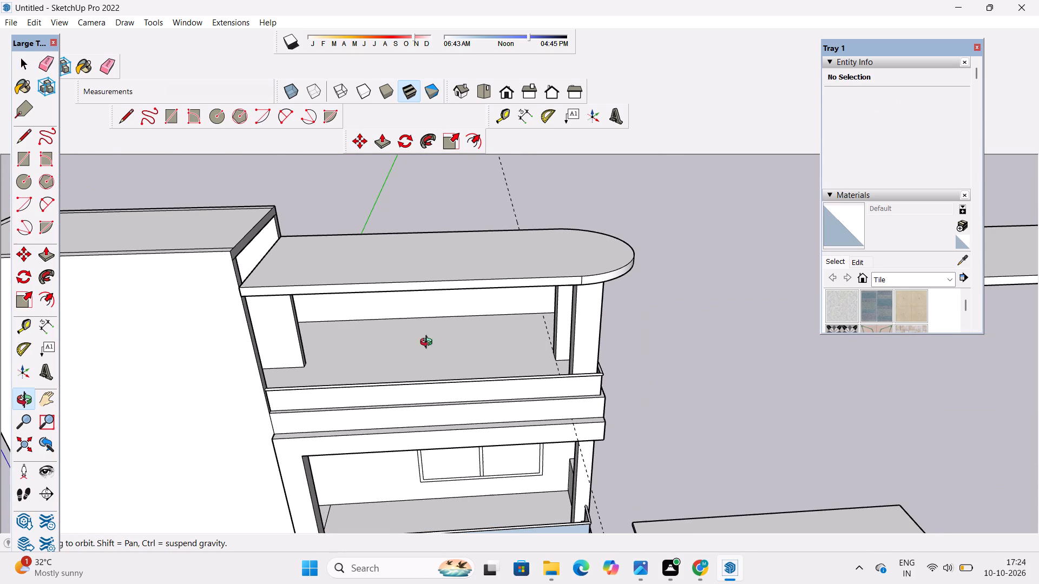
Explode the roof slab group attached to the tower.
key(space)
click(439, 281)
right_click(439, 278)
click(475, 367)
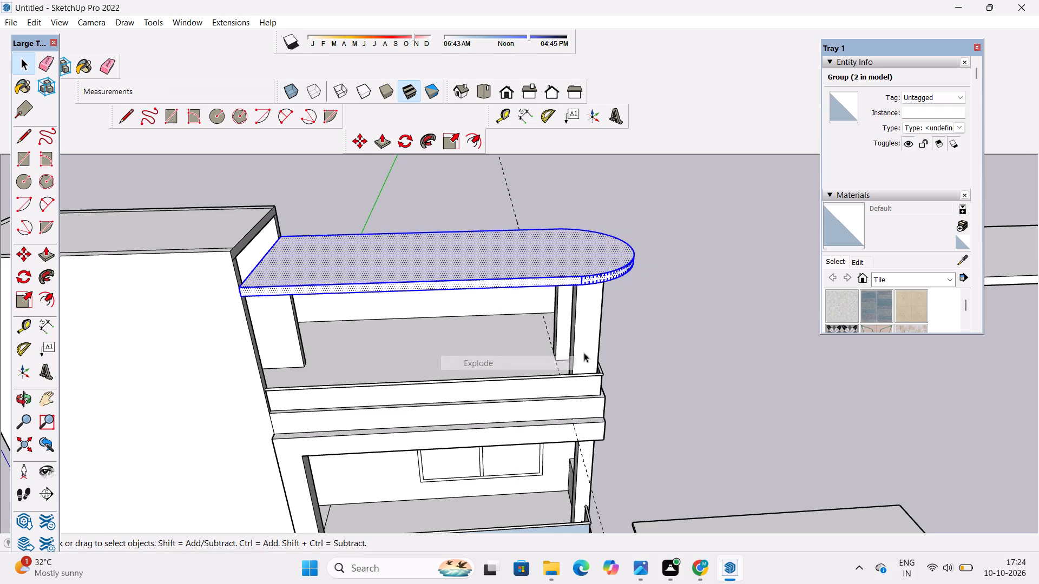
click(667, 331)
Erase the dashed guide line running past the pillar side of the house.
key(o)
scroll(574, 307, down, 6)
drag(571, 394, 562, 332)
drag(563, 336, 564, 409)
drag(565, 403, 550, 398)
drag(558, 400, 597, 417)
key(e)
drag(599, 391, 588, 410)
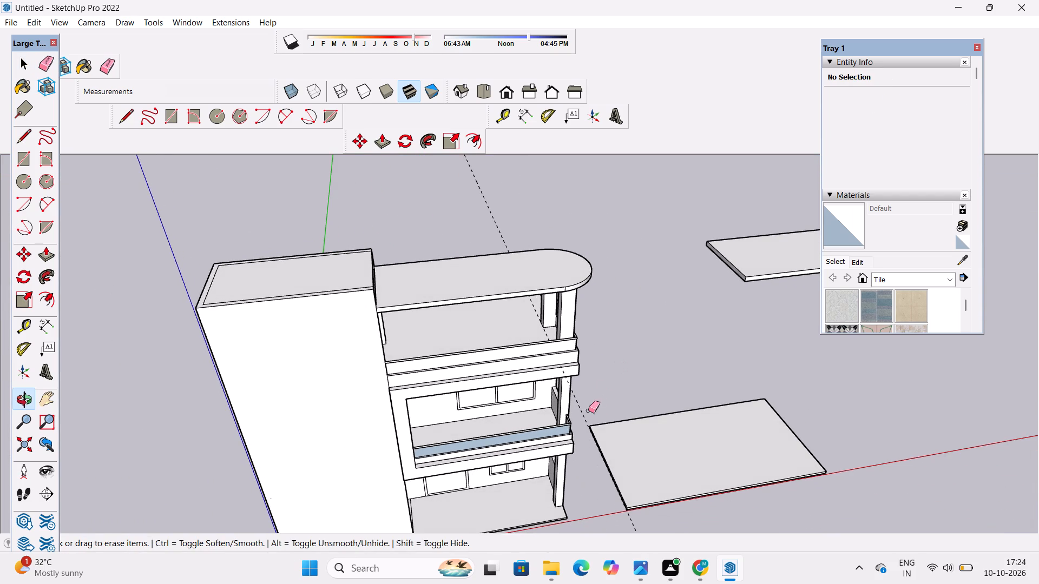
drag(588, 410, 584, 421)
Examine the tower, roof slab and terrace from below, the front and above.
key(o)
scroll(580, 390, down, 5)
drag(577, 422, 553, 298)
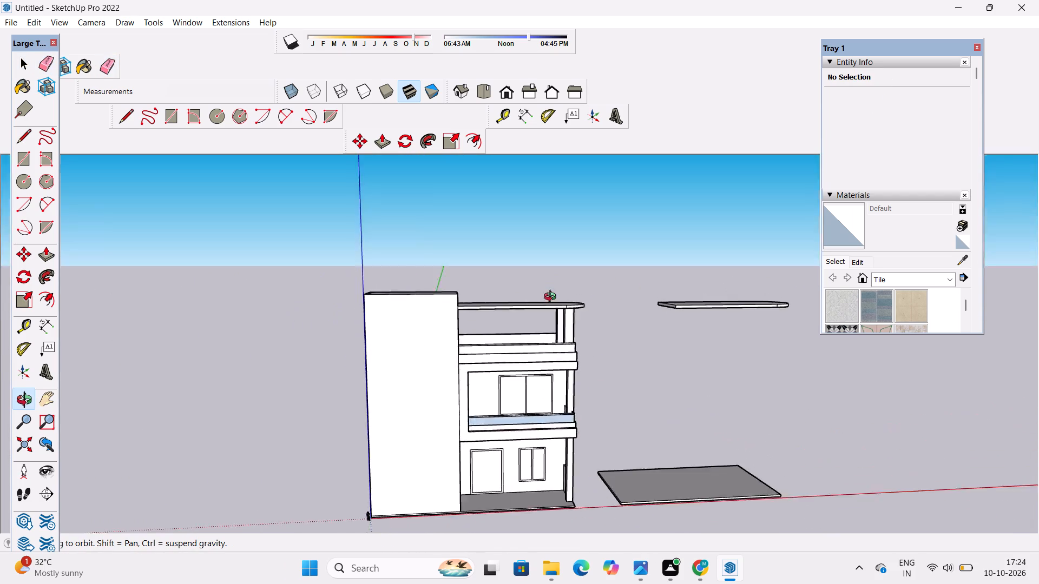
drag(553, 298, 529, 263)
scroll(535, 301, up, 4)
drag(544, 343, 544, 308)
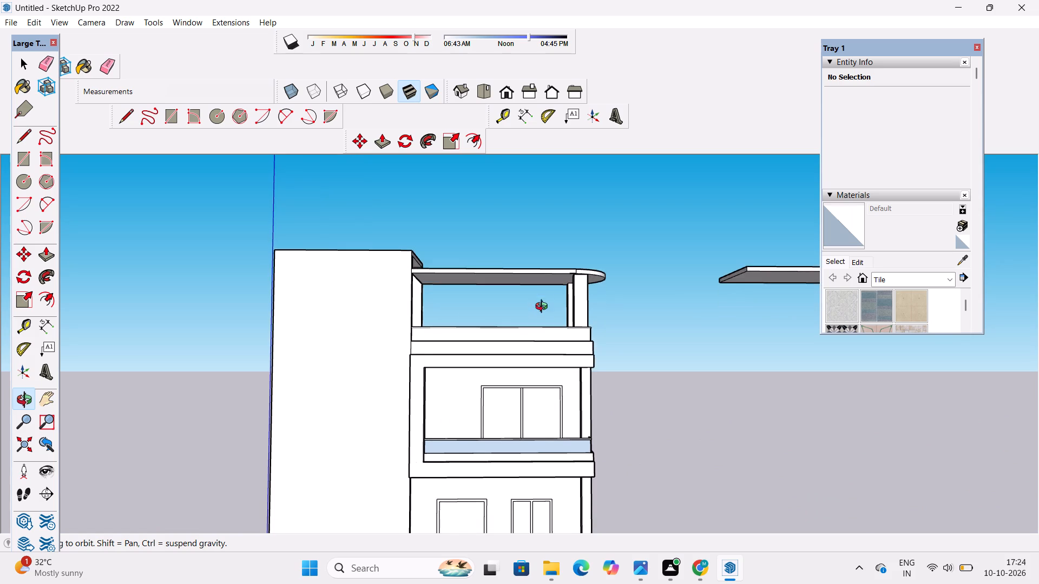
drag(544, 308, 554, 454)
scroll(517, 327, up, 3)
shift+drag(516, 324, 521, 387)
drag(521, 388, 512, 396)
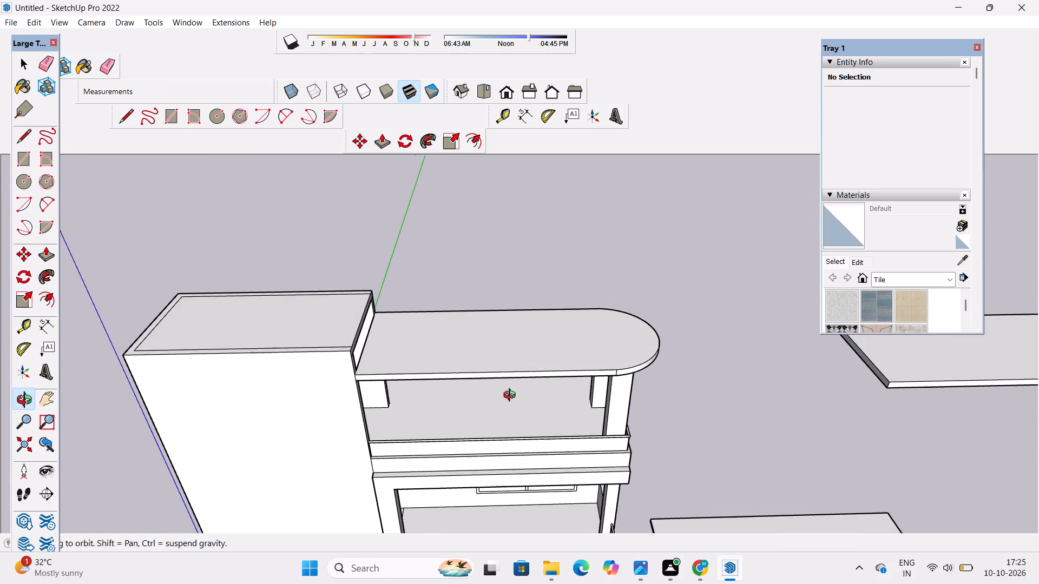
drag(512, 396, 506, 417)
drag(501, 412, 450, 396)
shift+drag(448, 393, 448, 403)
shift+scroll(432, 389, up, 2)
shift+drag(430, 384, 436, 407)
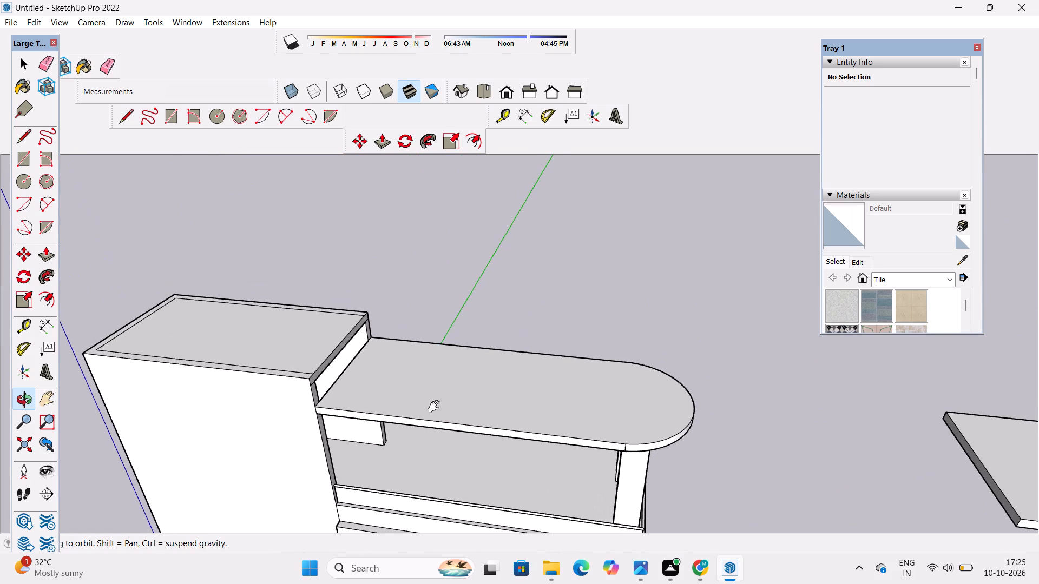
shift+drag(436, 407, 436, 407)
Push/Pull the top face of the tower's round-ended roof slab up 1'.
key(space)
click(474, 372)
key(p)
click(482, 375)
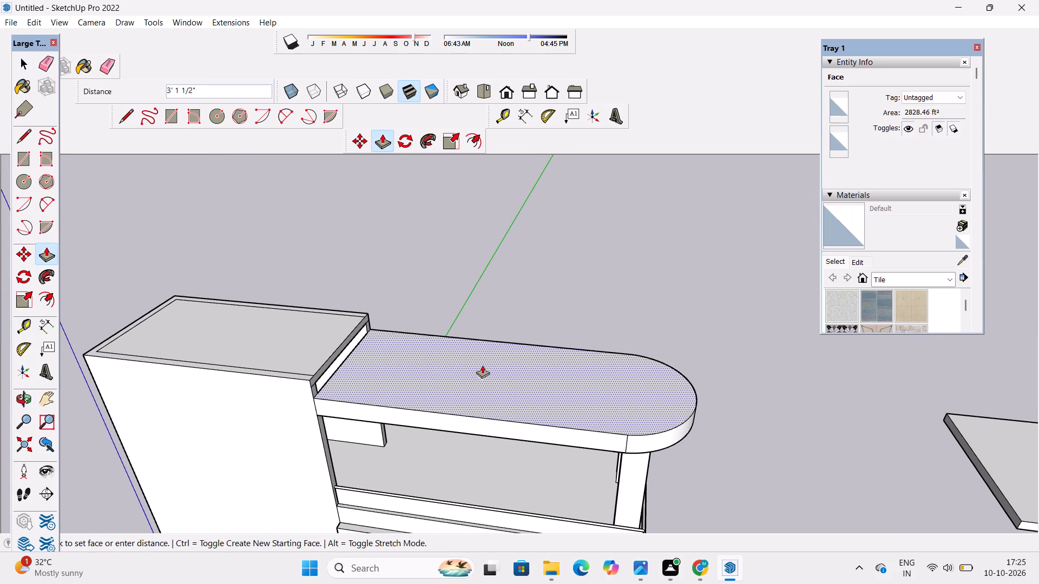
text(1')
key(Return)
Examine the thickened roof slab and its junction with the tower from several angles.
key(space)
text(o)
drag(453, 405, 724, 329)
drag(627, 363, 583, 381)
drag(609, 386, 570, 399)
drag(558, 399, 510, 405)
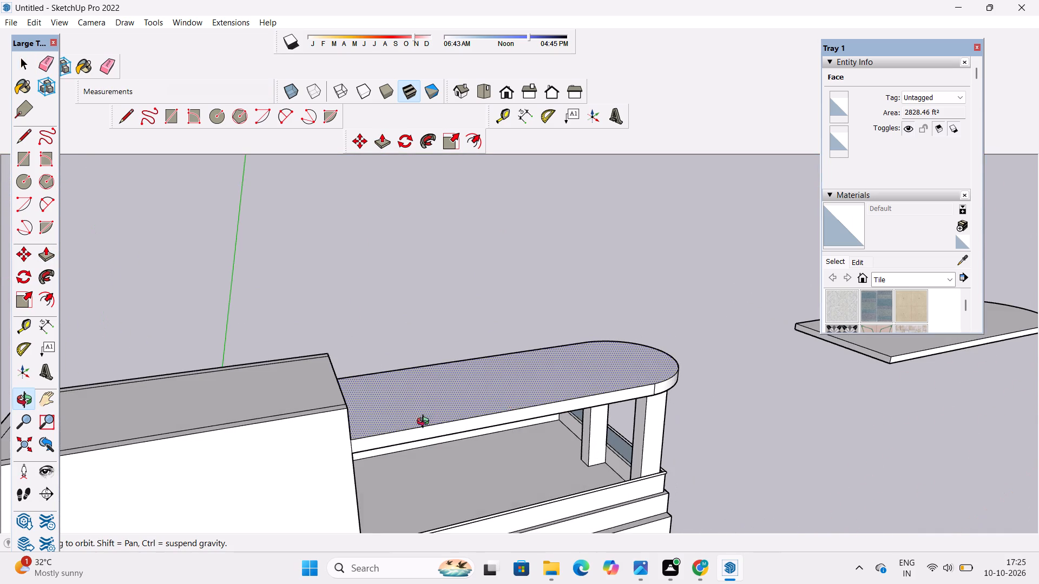
drag(594, 398, 541, 417)
drag(512, 406, 536, 408)
drag(548, 413, 484, 445)
scroll(485, 427, up, 2)
shift+drag(473, 419, 580, 386)
drag(591, 381, 595, 407)
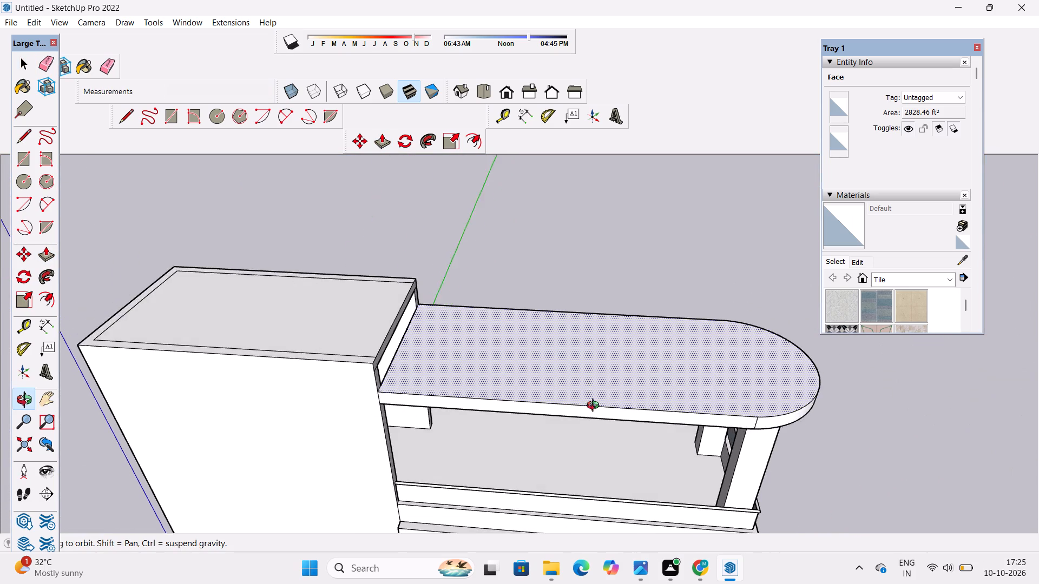
drag(595, 407, 595, 407)
key(space)
key(o)
drag(509, 419, 520, 426)
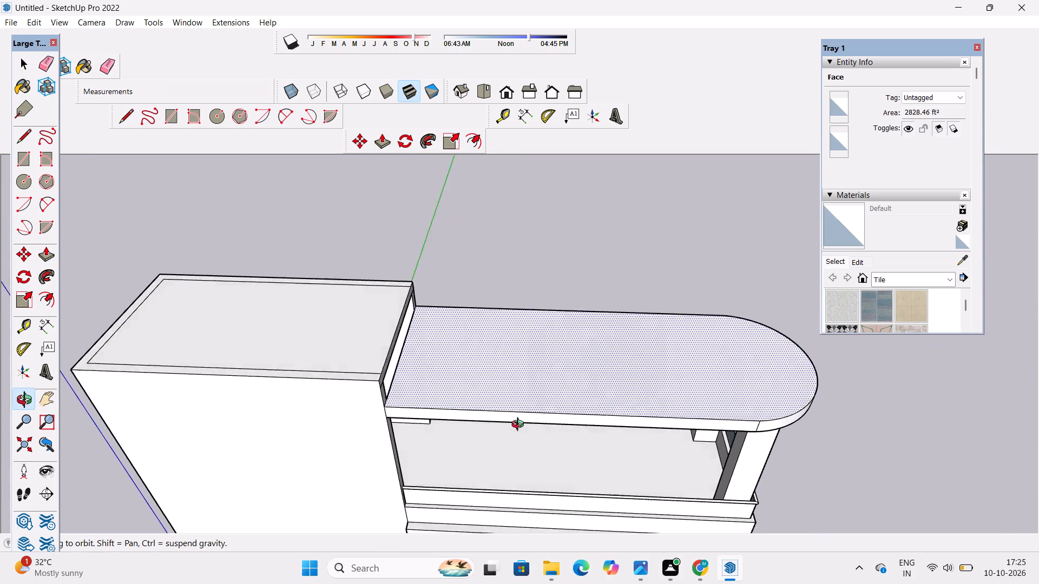
drag(520, 426, 558, 426)
shift+drag(558, 426, 544, 427)
drag(608, 419, 554, 430)
scroll(545, 404, up, 2)
shift+drag(533, 401, 431, 427)
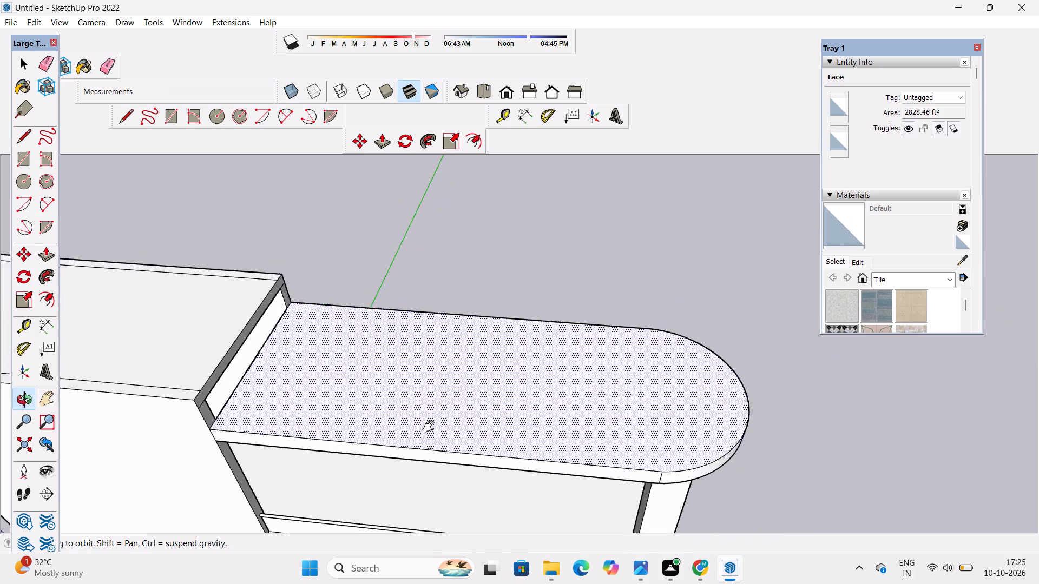
drag(430, 426, 453, 458)
scroll(460, 436, down, 4)
shift+drag(460, 436, 513, 435)
drag(515, 437, 522, 448)
scroll(521, 448, up, 3)
shift+click(521, 448)
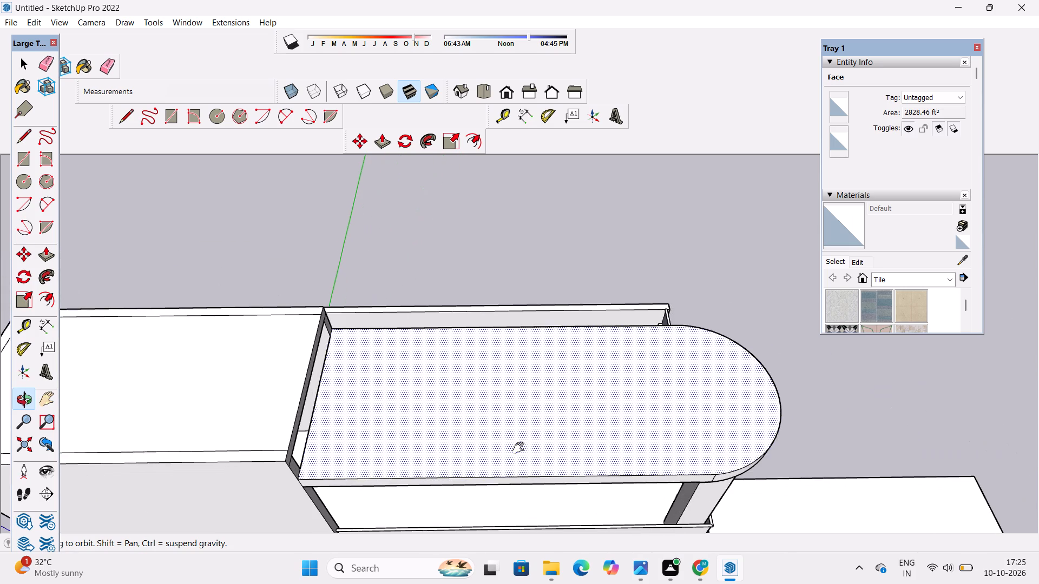
Draw a 24-sided circle of 15' radius on the roof slab's top face, centred in line with its edge midpoints.
key(space)
key(c)
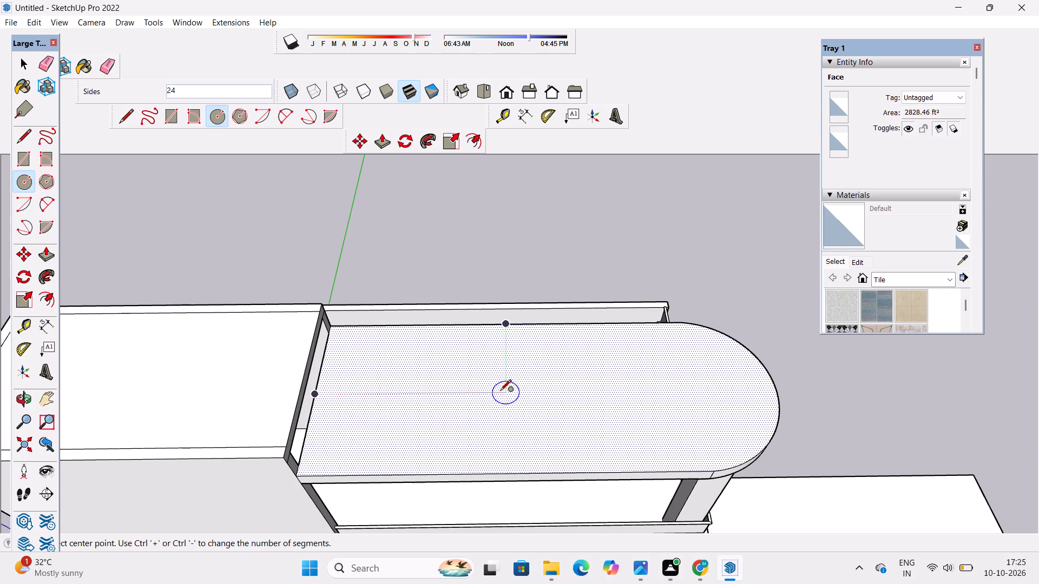
click(508, 393)
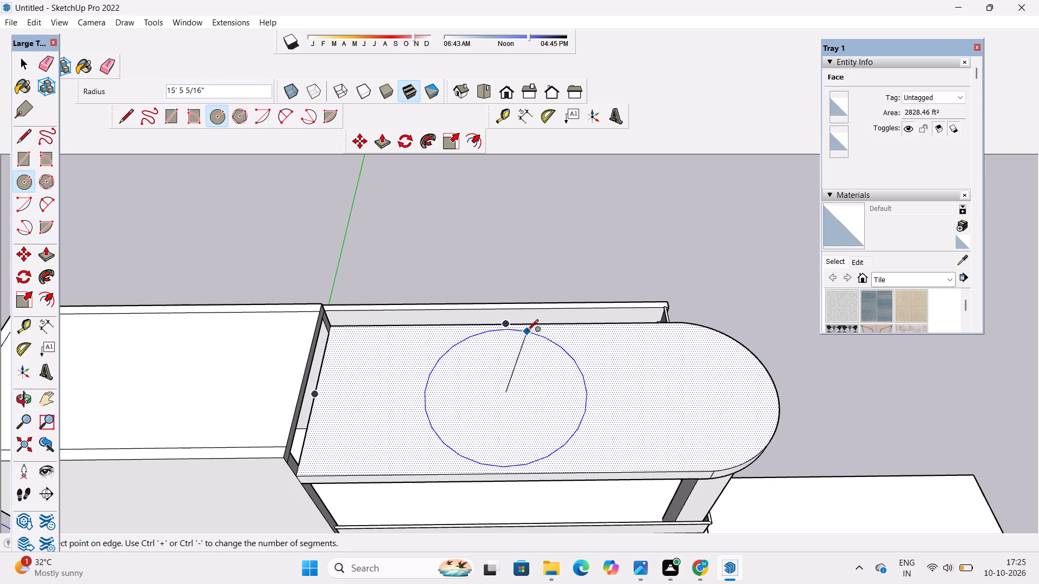
text(15')
key(Return)
key(space)
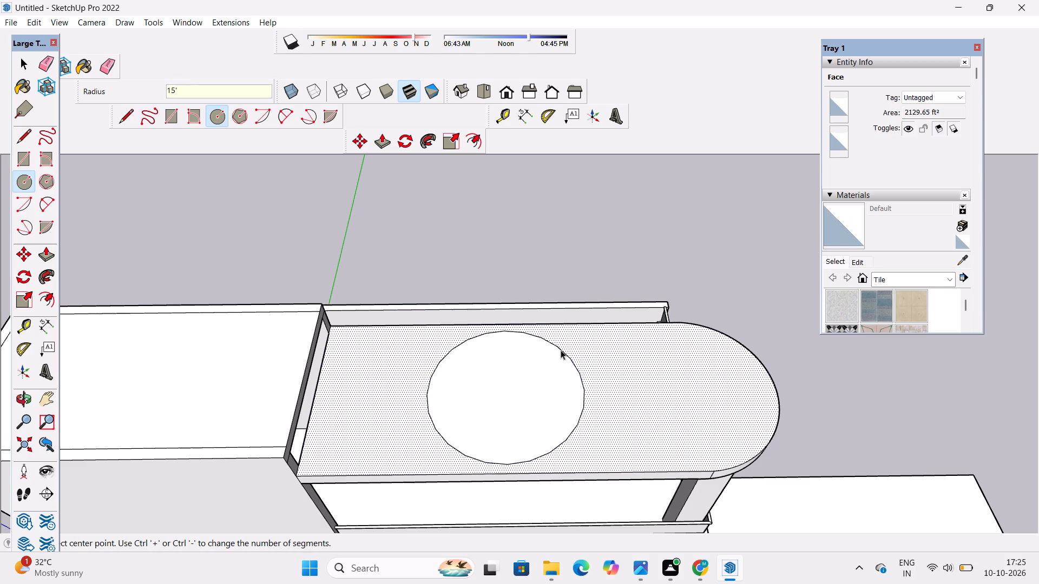
Set the number of segments of the circle on the roof slab to 60.
click(561, 349)
click(925, 128)
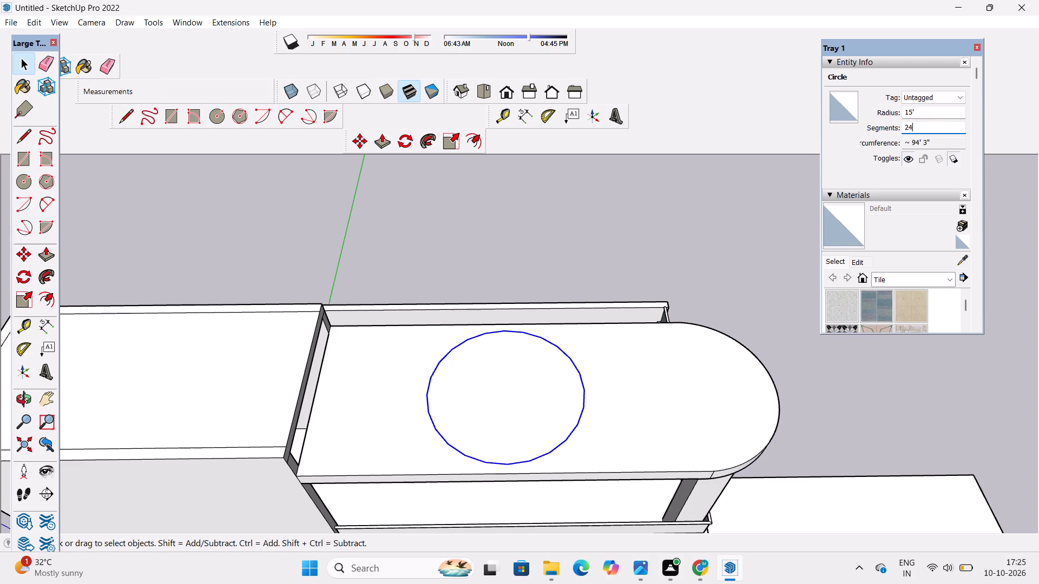
key(BackSpace)
key(BackSpace)
key(BackSpace)
key(BackSpace)
key(BackSpace)
key(BackSpace)
key(BackSpace)
key(BackSpace)
key(BackSpace)
text(60)
key(Return)
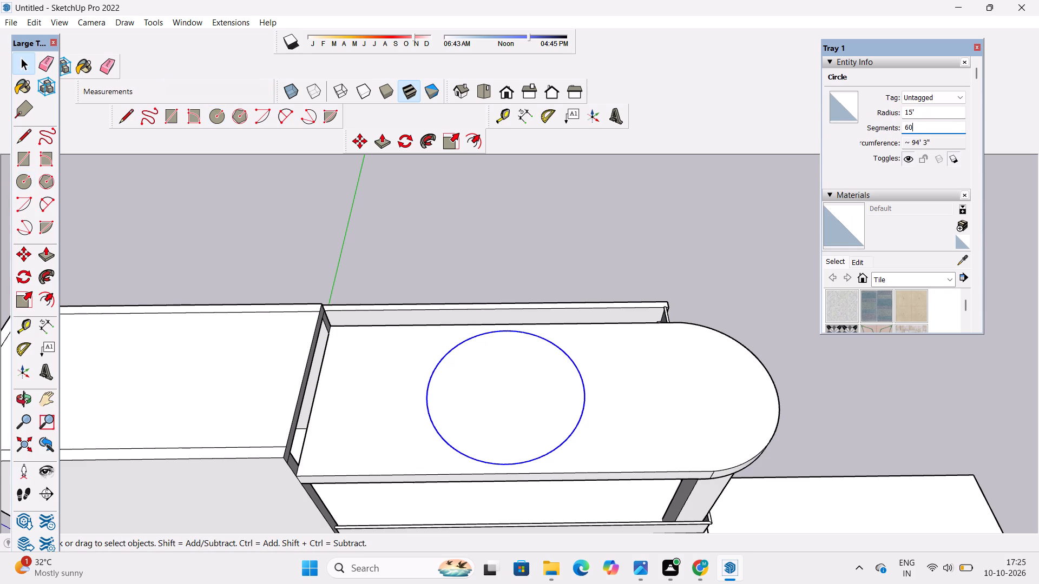
click(686, 257)
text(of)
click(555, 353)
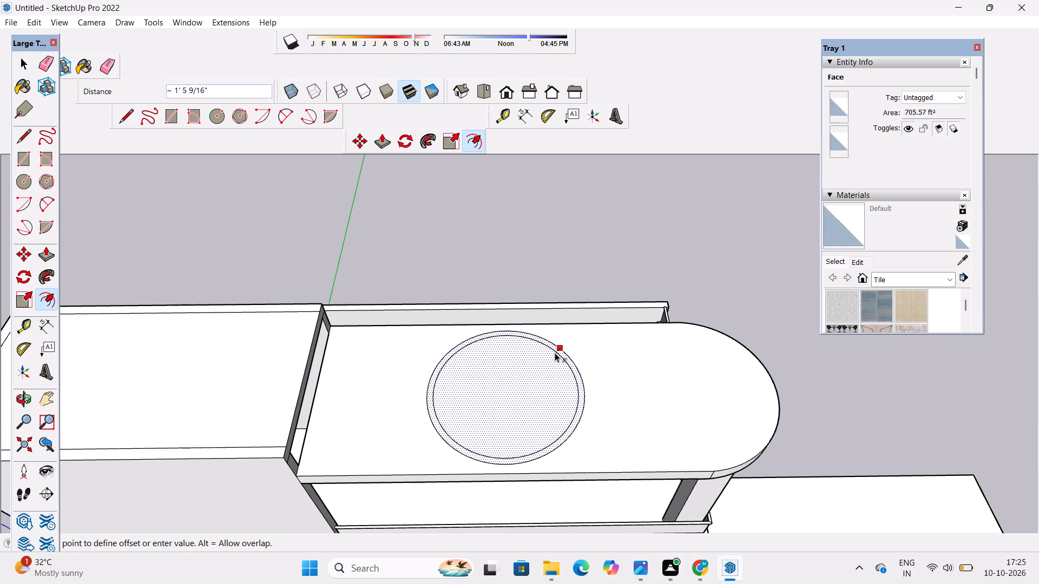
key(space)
Push/Pull the circular face down through the full thickness of the roof slab to cut a round opening.
text(o)
scroll(555, 354, down, 3)
drag(573, 448, 599, 248)
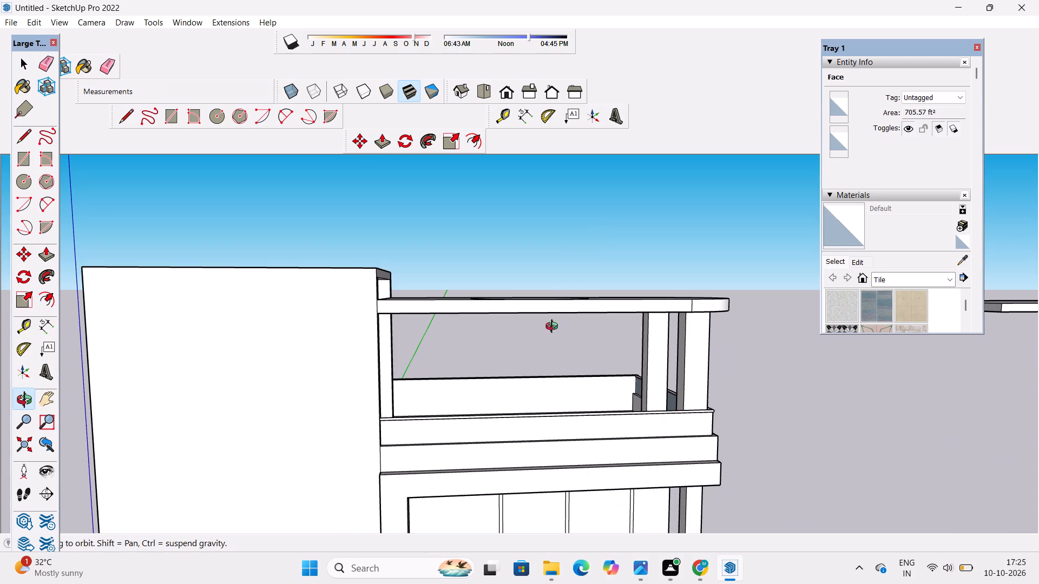
drag(568, 353, 555, 484)
shift+drag(536, 351, 542, 419)
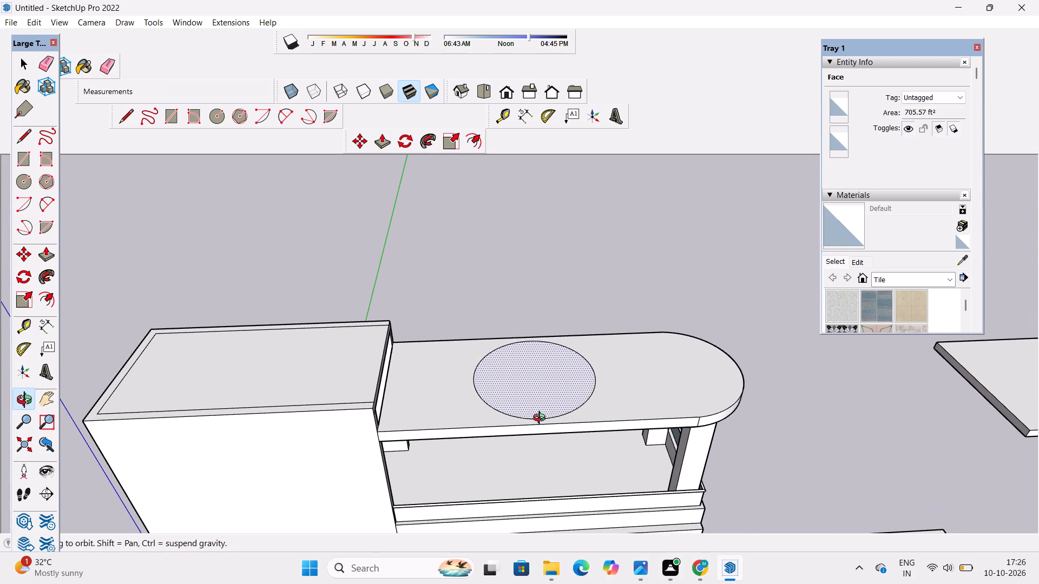
key(space)
click(548, 387)
key(p)
click(548, 387)
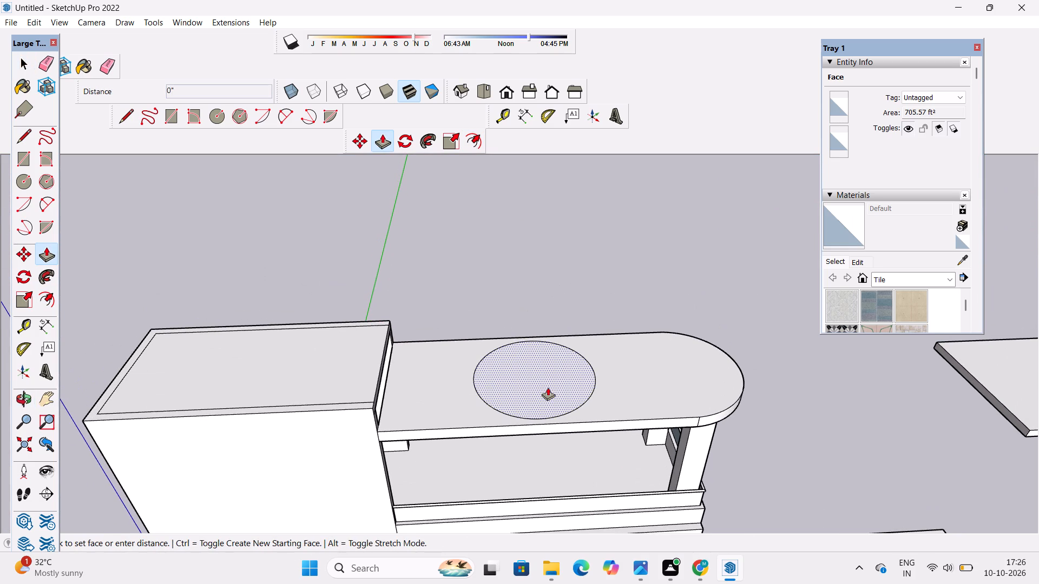
click(569, 432)
key(space)
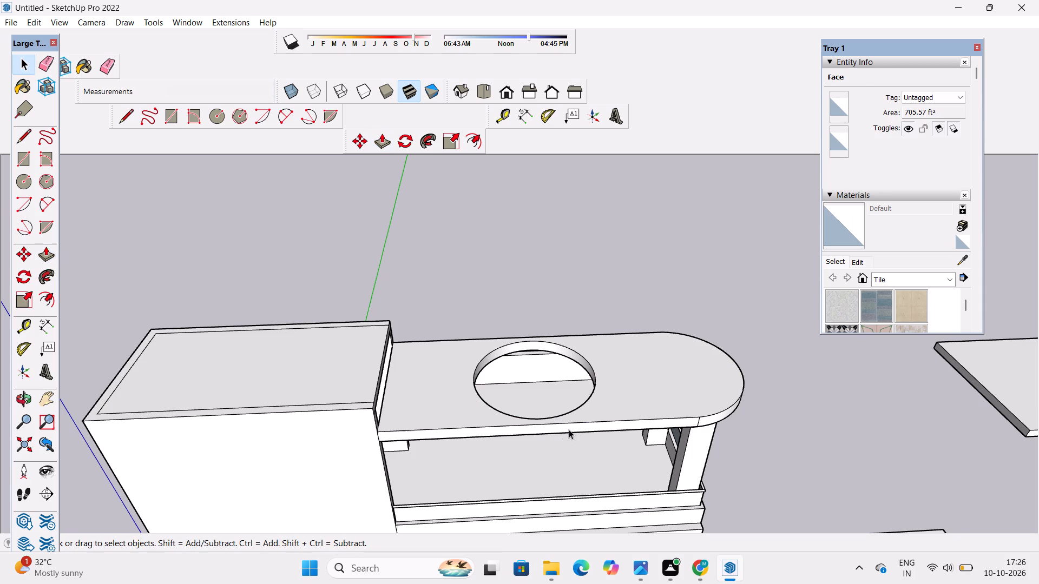
Examine the round opening in the roof slab from below and from the front.
key(o)
drag(573, 449, 578, 217)
click(552, 321)
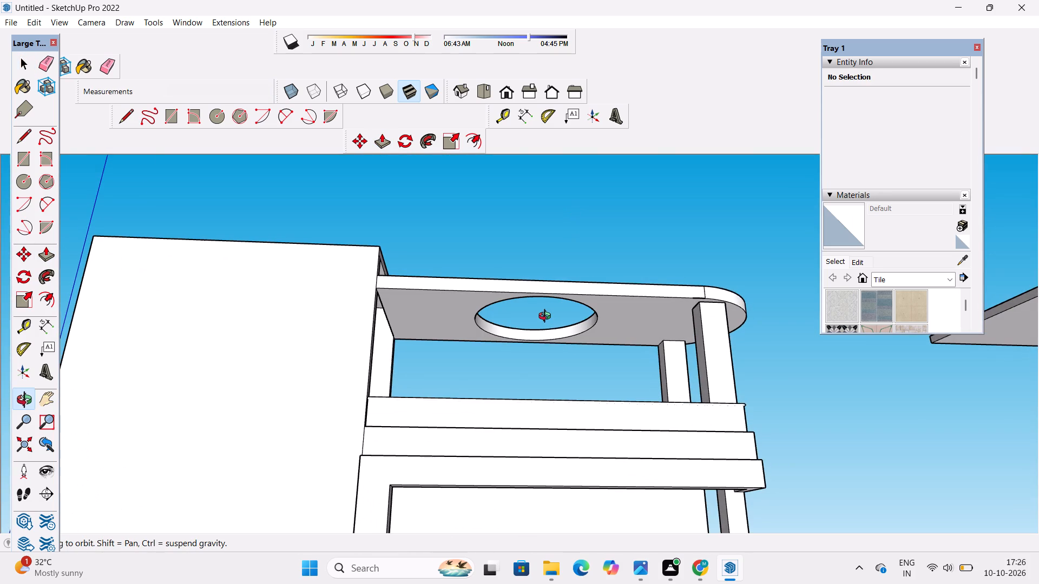
scroll(547, 317, down, 4)
drag(547, 317, 547, 342)
scroll(565, 331, down, 3)
shift+drag(569, 367, 579, 424)
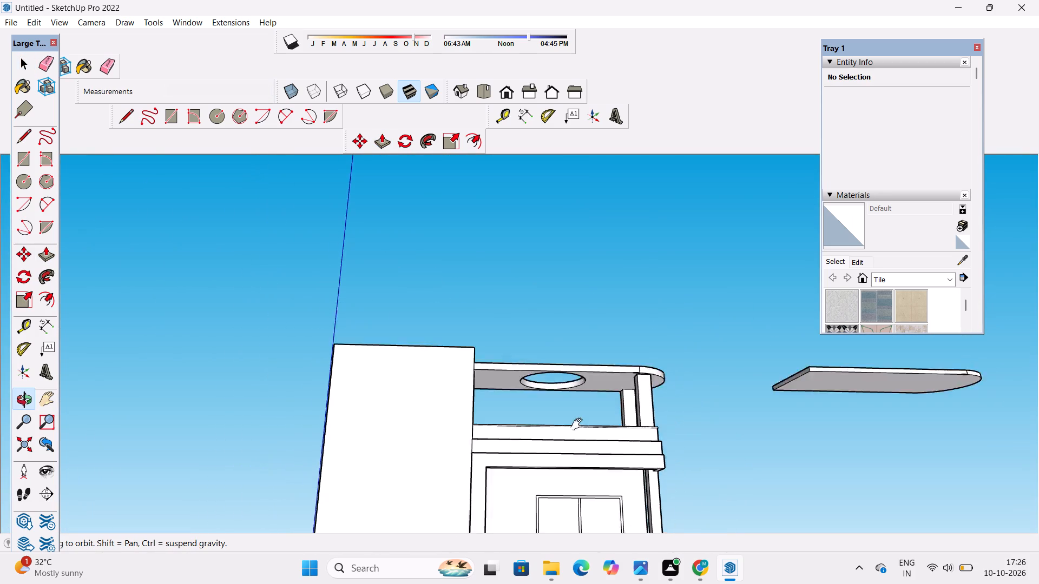
shift+drag(579, 424, 581, 433)
drag(581, 433, 565, 314)
scroll(555, 417, up, 4)
shift+drag(551, 411, 551, 287)
drag(551, 288, 545, 426)
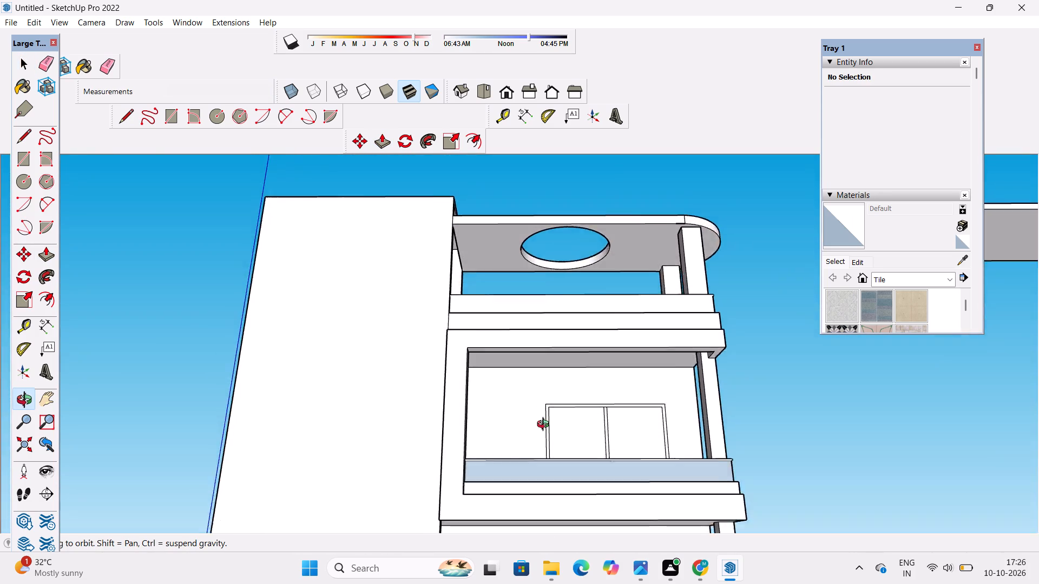
drag(545, 426, 543, 441)
scroll(536, 352, up, 2)
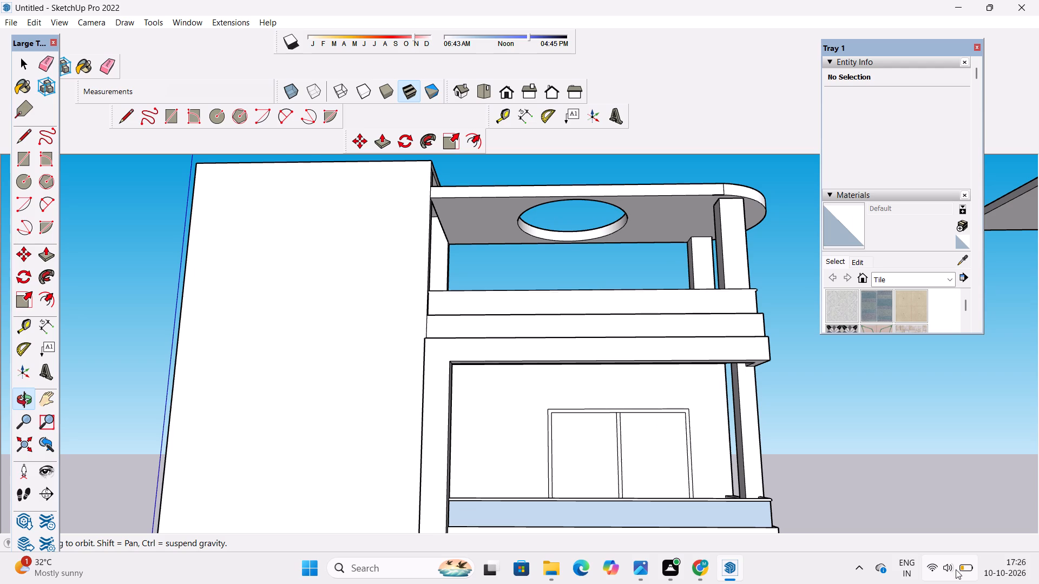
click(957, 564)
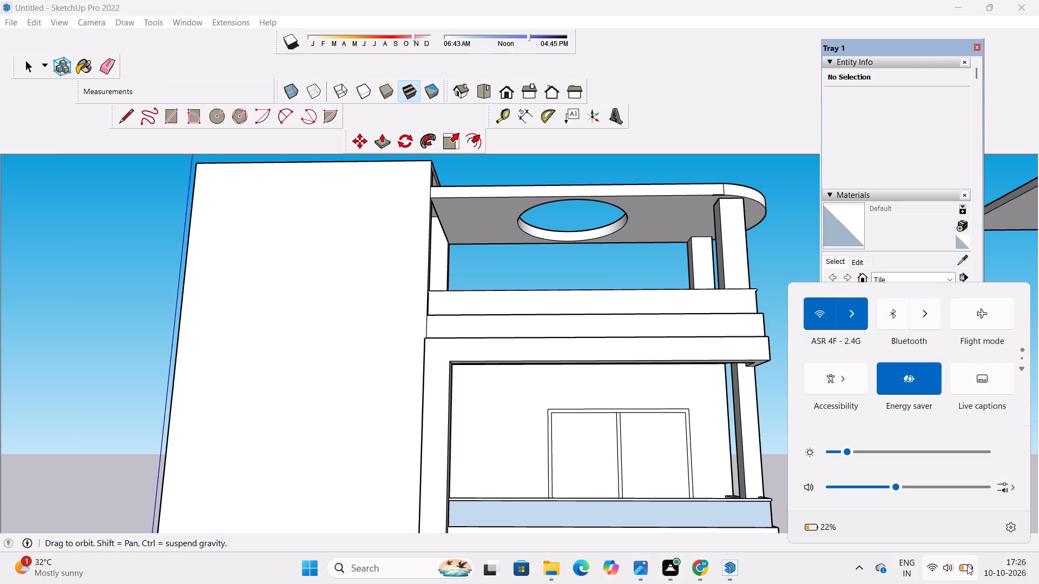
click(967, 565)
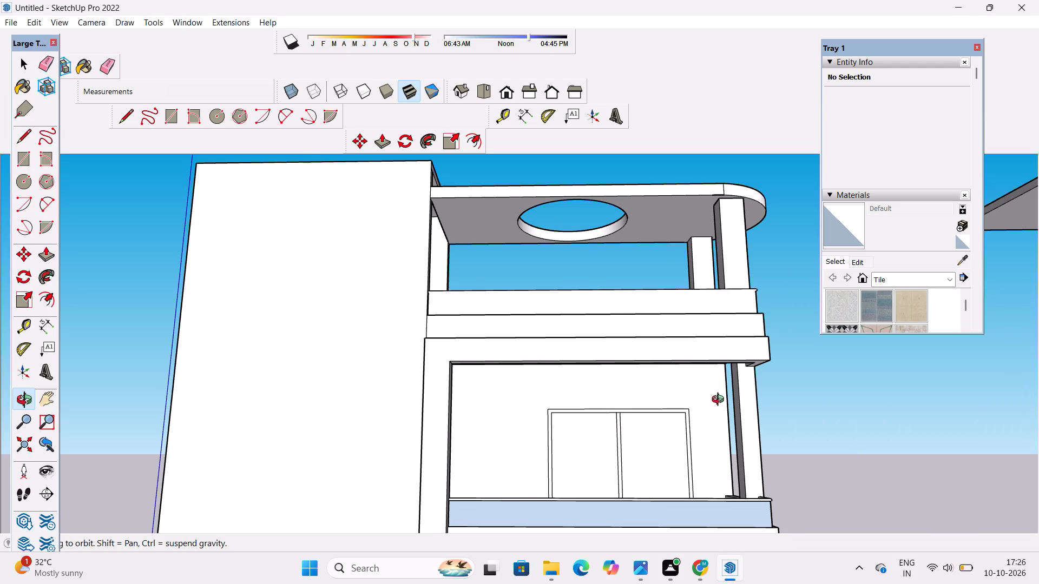
Examine the house front, the first-floor balcony and the roof slab with its opening from several angles.
scroll(721, 404, down, 1)
scroll(686, 308, down, 3)
drag(686, 308, 686, 396)
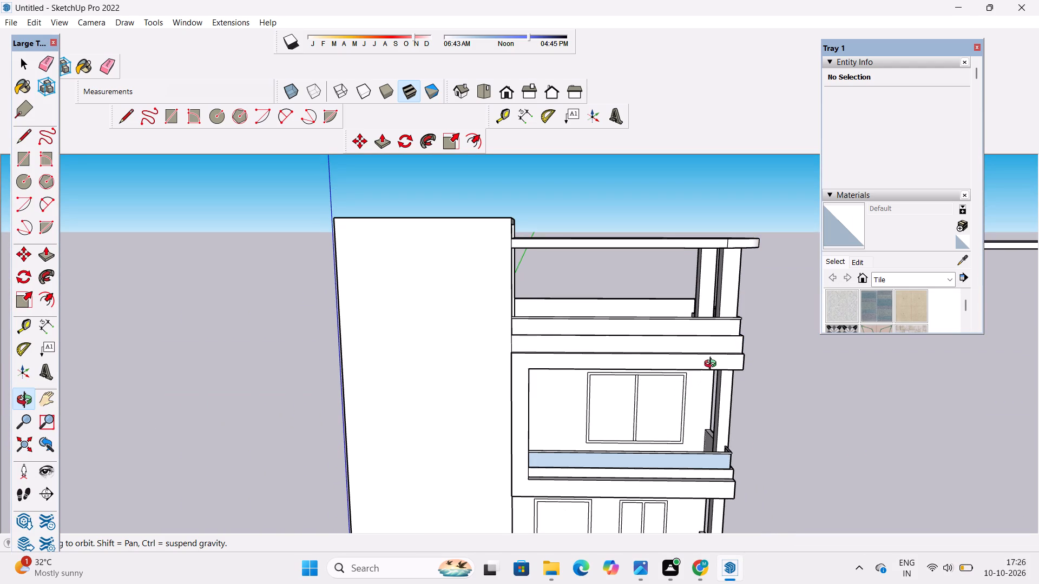
scroll(712, 363, down, 2)
shift+drag(712, 374, 649, 393)
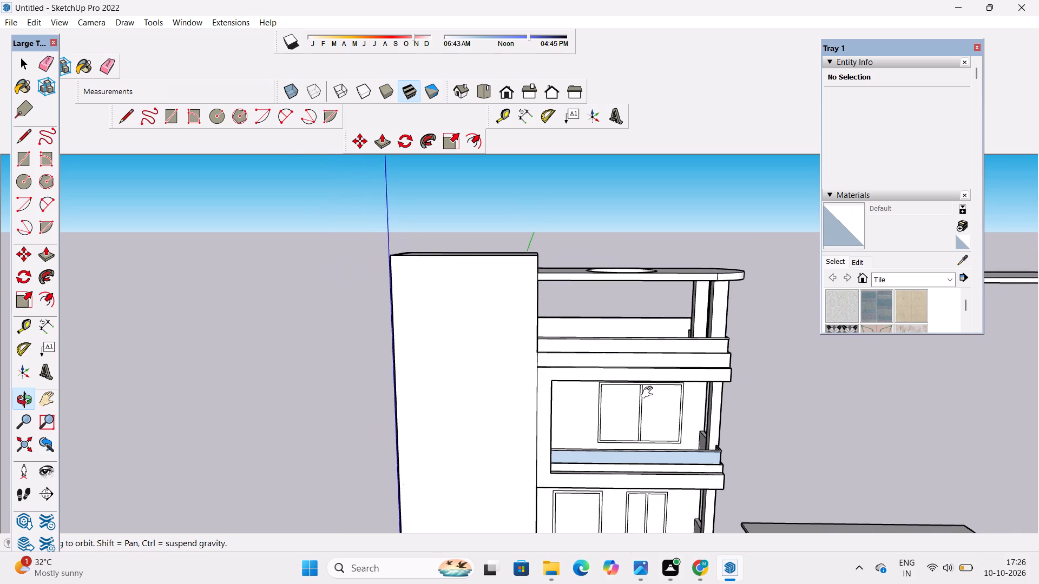
shift+drag(649, 393, 629, 393)
shift+drag(629, 393, 645, 315)
scroll(646, 315, down, 4)
drag(647, 313, 646, 364)
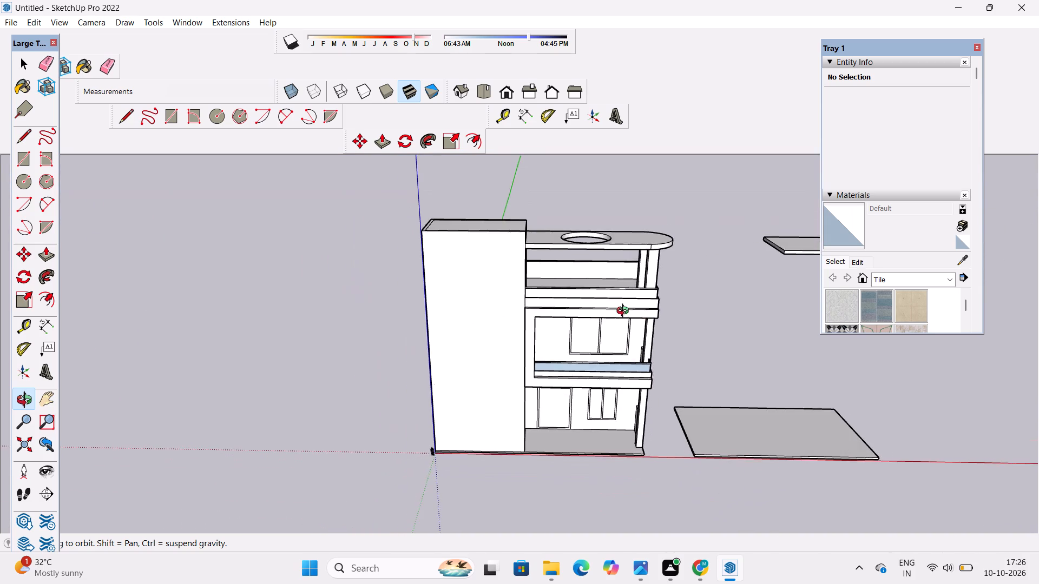
scroll(625, 312, up, 5)
shift+drag(652, 323, 621, 368)
drag(599, 409, 521, 436)
drag(540, 437, 547, 437)
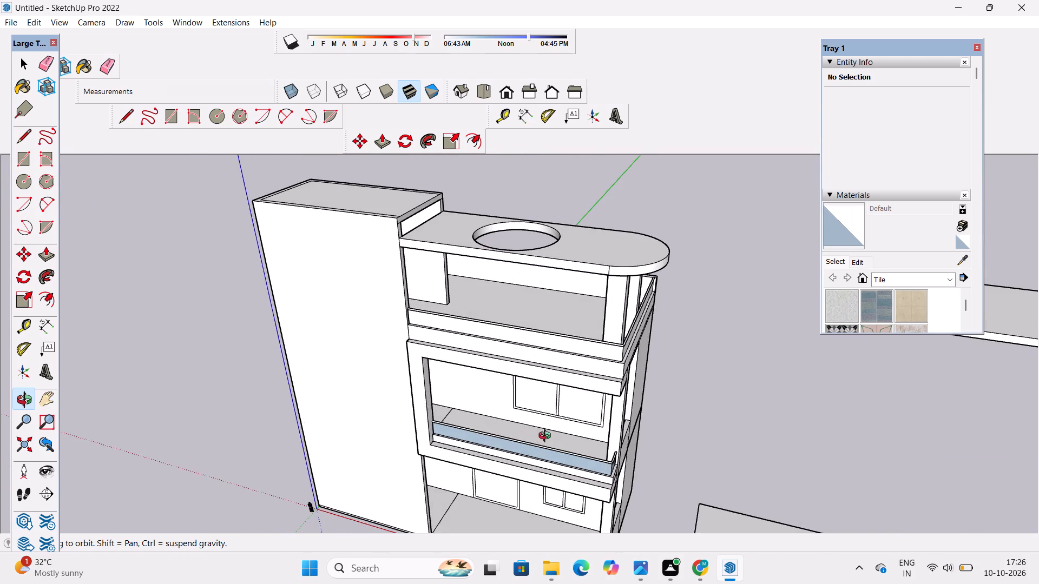
drag(547, 437, 594, 412)
scroll(584, 411, up, 2)
shift+drag(584, 404, 551, 421)
scroll(549, 416, up, 3)
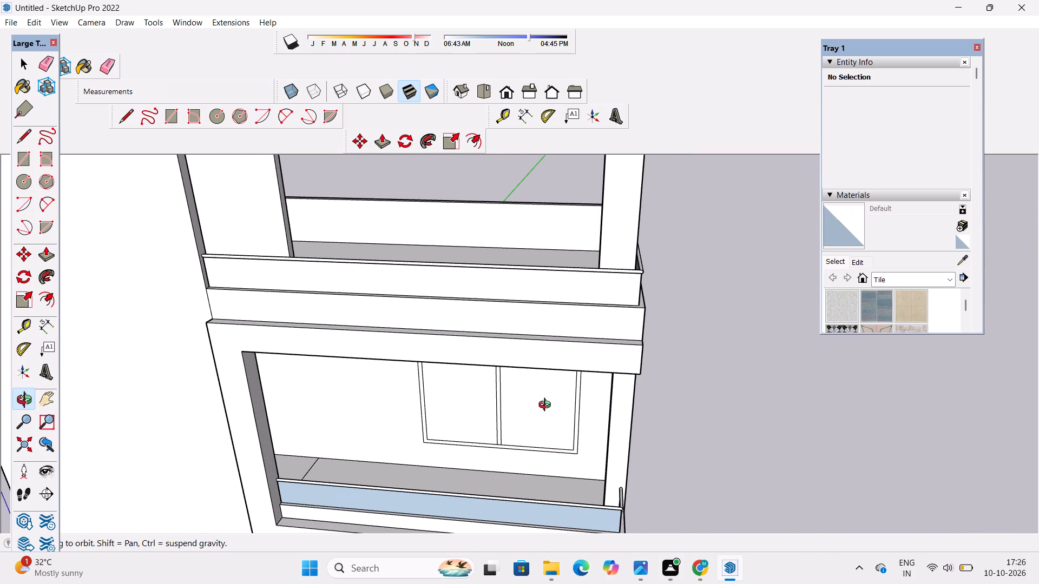
shift+drag(551, 395, 453, 315)
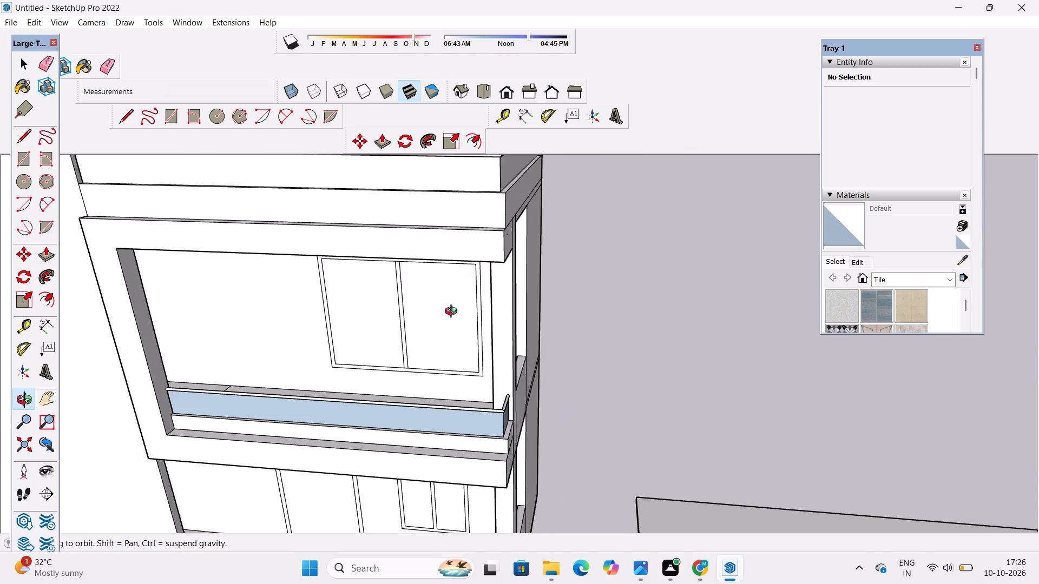
drag(453, 313, 484, 389)
scroll(485, 360, down, 4)
shift+drag(515, 346, 591, 428)
drag(559, 425, 561, 335)
shift+drag(562, 330, 568, 378)
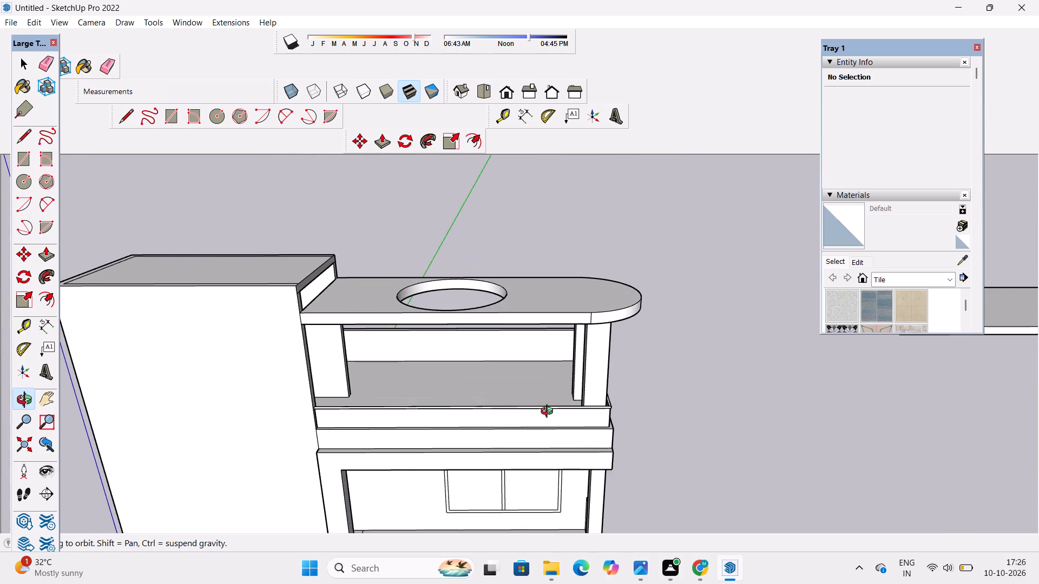
Examine the underside of the roof slab, the terrace parapet bands and the first-floor balcony up close.
drag(549, 413, 565, 318)
scroll(551, 366, up, 4)
shift+drag(547, 373, 568, 321)
drag(553, 363, 555, 332)
scroll(555, 324, down, 5)
shift+drag(555, 324, 542, 387)
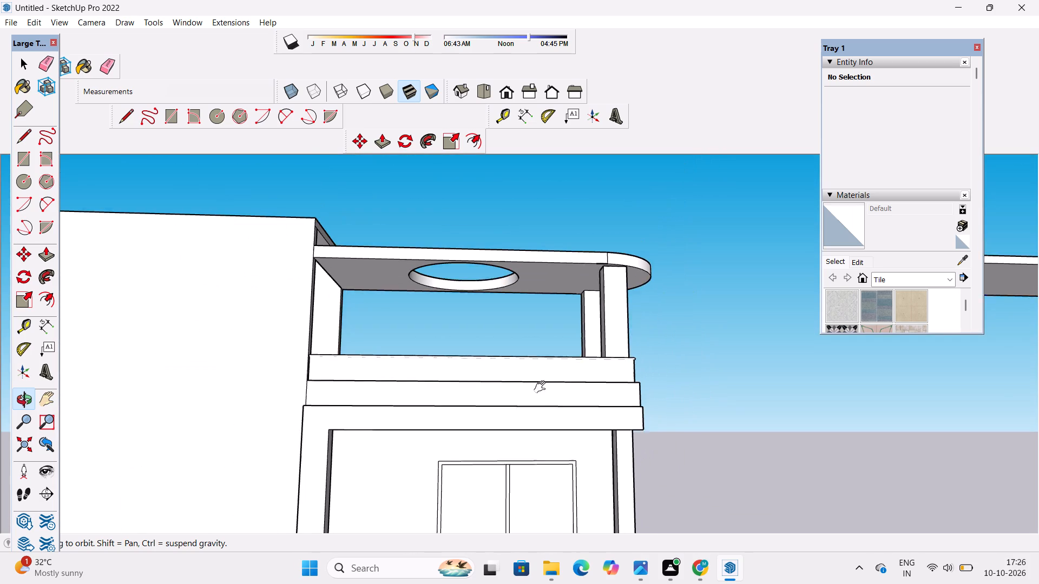
shift+drag(542, 387, 542, 388)
shift+click(542, 388)
scroll(533, 279, up, 7)
drag(496, 355, 545, 189)
drag(545, 189, 534, 313)
scroll(535, 307, down, 2)
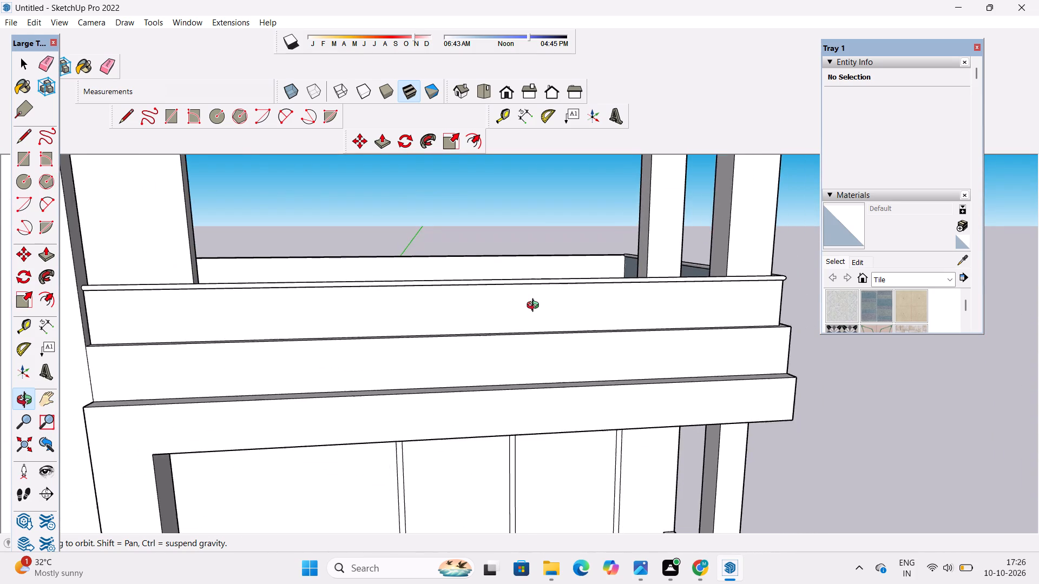
scroll(535, 307, down, 2)
shift+drag(535, 307, 522, 360)
drag(536, 334, 500, 371)
scroll(511, 332, down, 5)
shift+drag(513, 328, 517, 369)
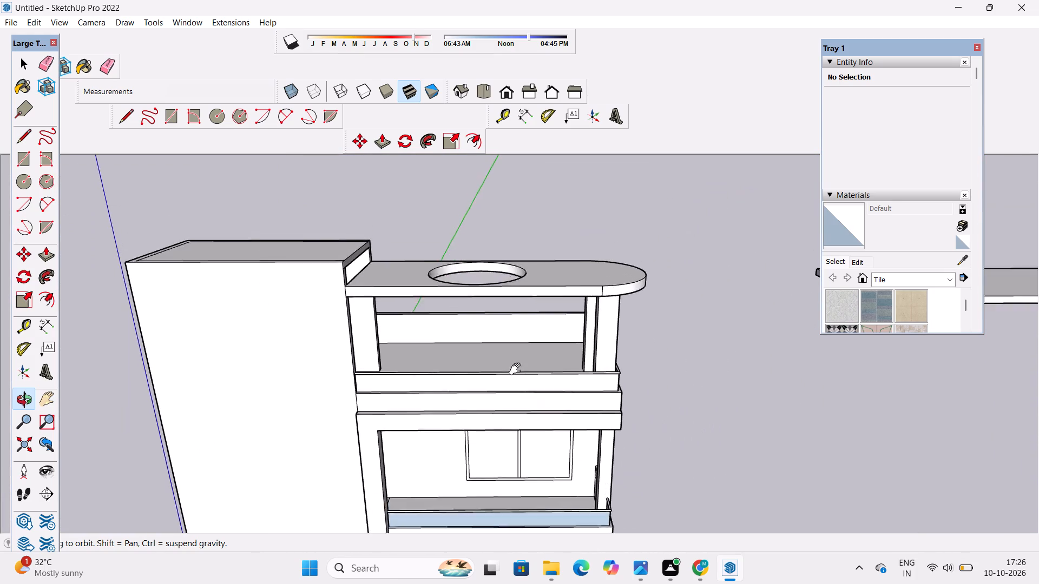
shift+drag(517, 369, 517, 375)
shift+drag(517, 375, 533, 241)
shift+scroll(534, 245, down, 5)
shift+drag(551, 265, 528, 286)
shift+scroll(579, 294, up, 7)
shift+drag(610, 229, 493, 306)
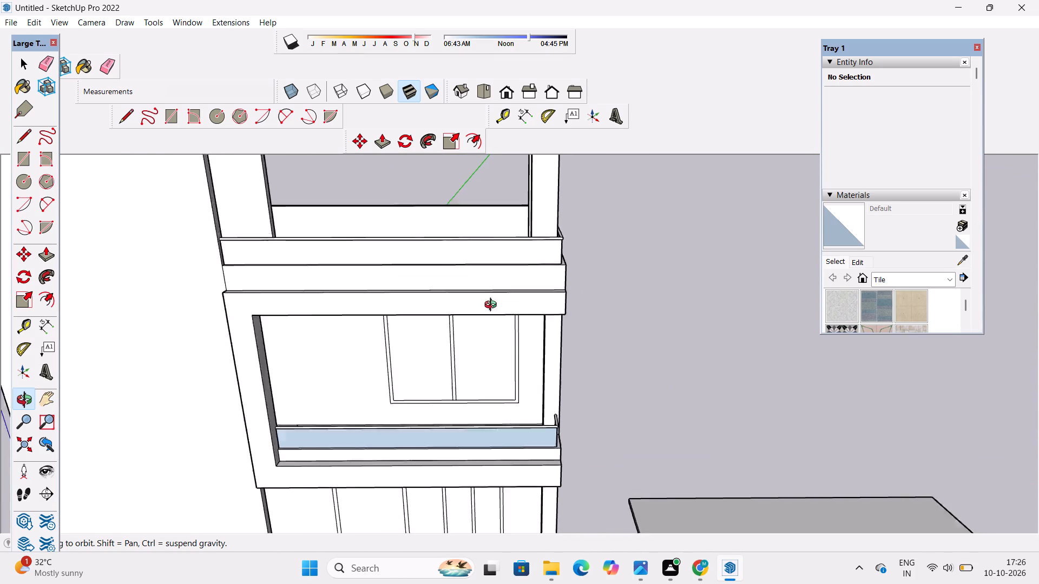
shift+drag(493, 306, 492, 296)
shift+drag(444, 315, 557, 300)
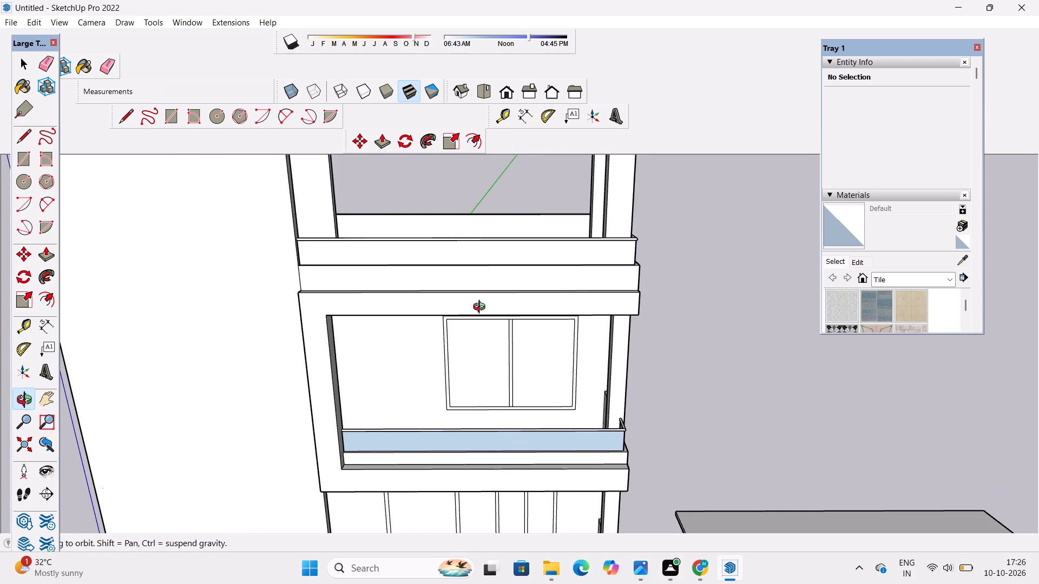
Examine the plain tall block beside the balconies from its roof down to its base, including the ground-floor porch.
scroll(482, 308, down, 5)
shift+drag(446, 379, 457, 356)
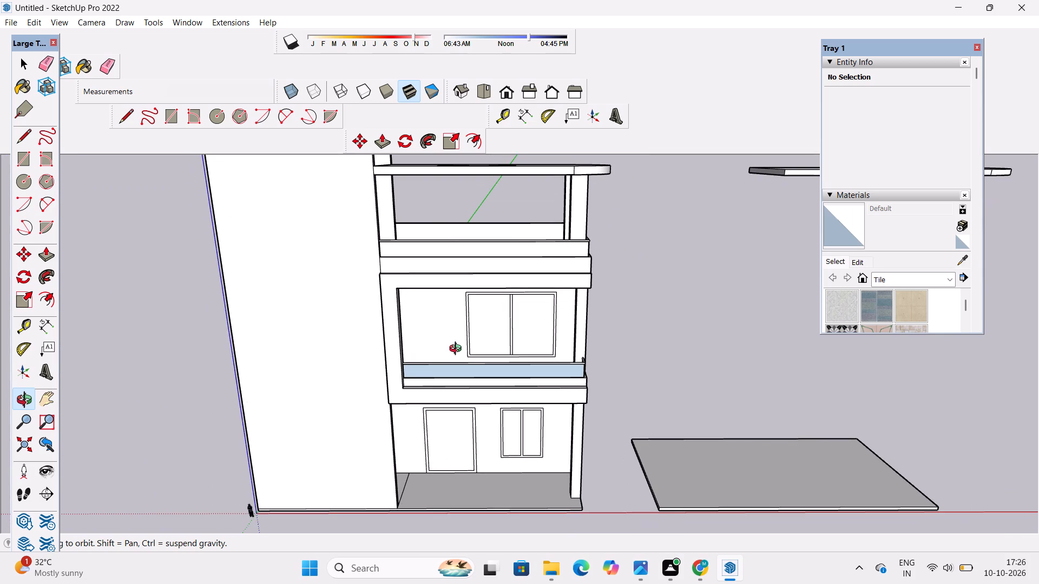
scroll(461, 349, down, 3)
shift+drag(461, 347, 488, 383)
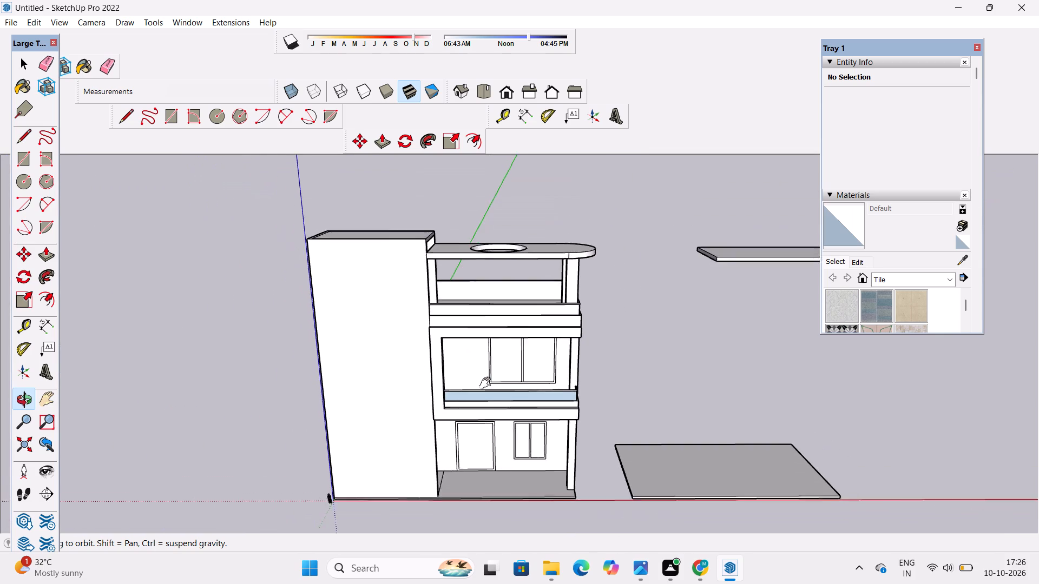
shift+drag(488, 383, 488, 384)
scroll(382, 289, up, 4)
shift+drag(365, 297, 490, 287)
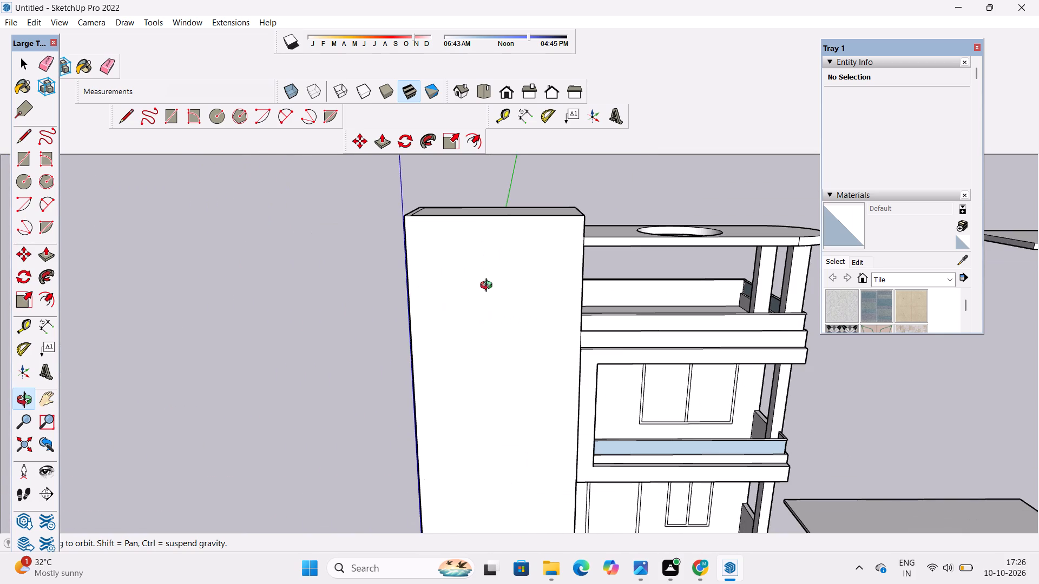
scroll(405, 274, down, 3)
shift+drag(458, 334, 415, 251)
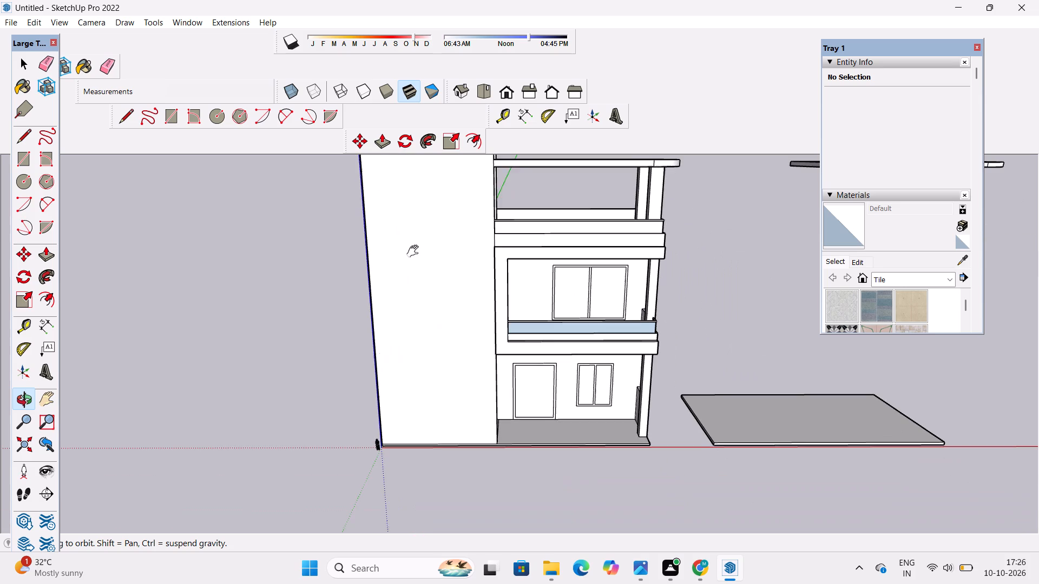
drag(464, 346, 455, 353)
scroll(445, 364, up, 1)
shift+drag(447, 367, 452, 333)
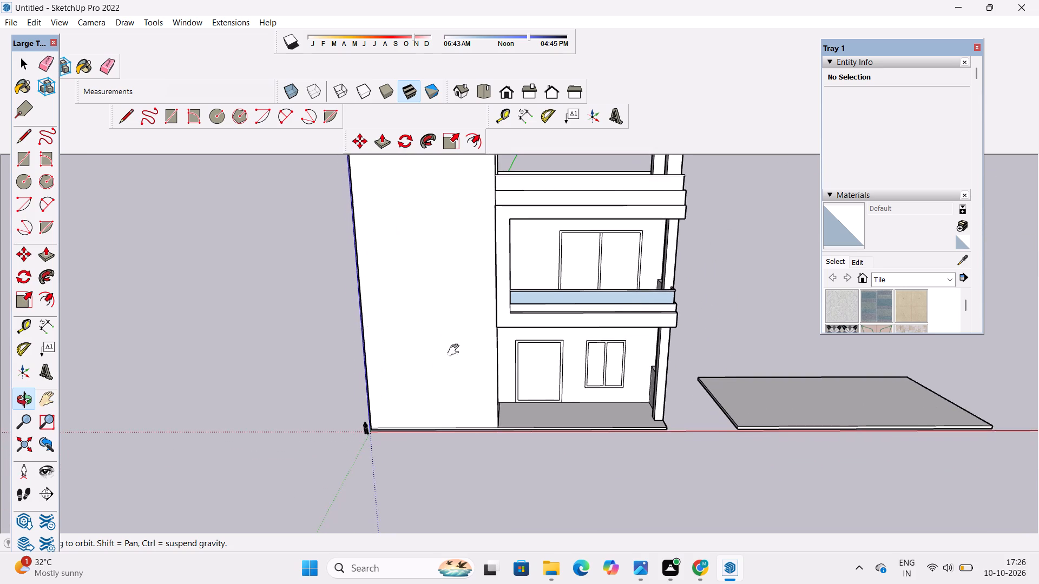
scroll(456, 372, up, 5)
shift+drag(391, 446, 396, 403)
scroll(400, 400, up, 3)
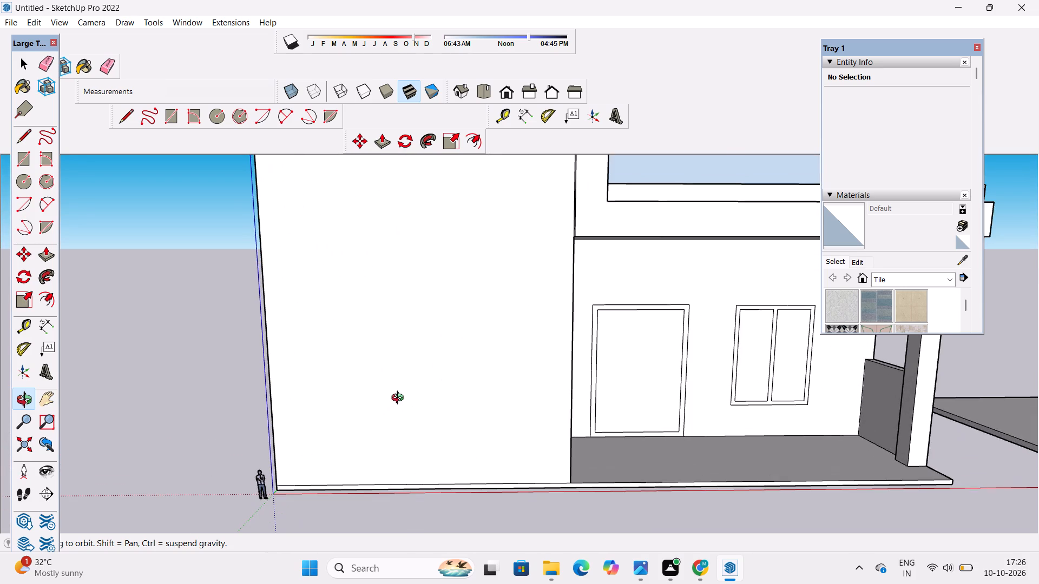
shift+scroll(400, 399, down, 1)
shift+drag(490, 446, 340, 413)
shift+drag(427, 401, 422, 389)
scroll(326, 383, down, 7)
Place a guide about 2' 1 7/16" in from the porch floor's side edge, through the midpoint of the corner pillar's base.
drag(591, 428, 570, 583)
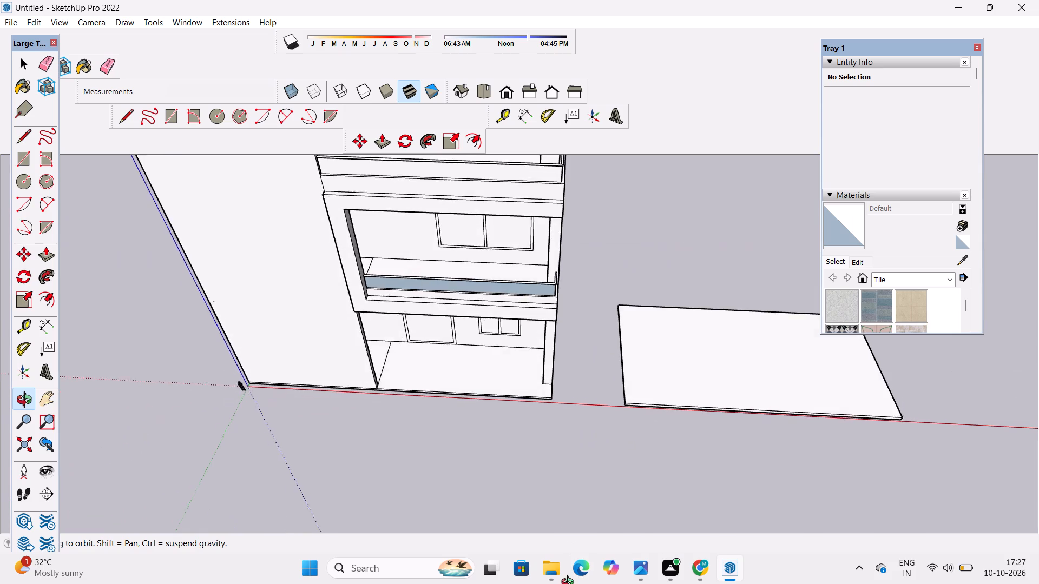
drag(570, 583, 569, 583)
scroll(555, 412, up, 9)
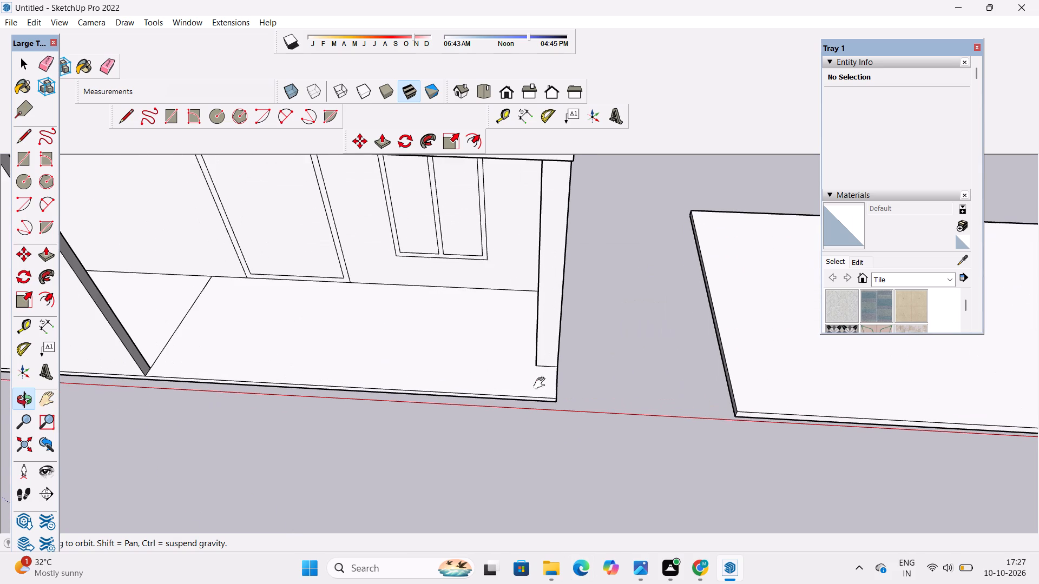
shift+click(542, 383)
drag(542, 388, 544, 397)
key(t)
scroll(548, 397, up, 2)
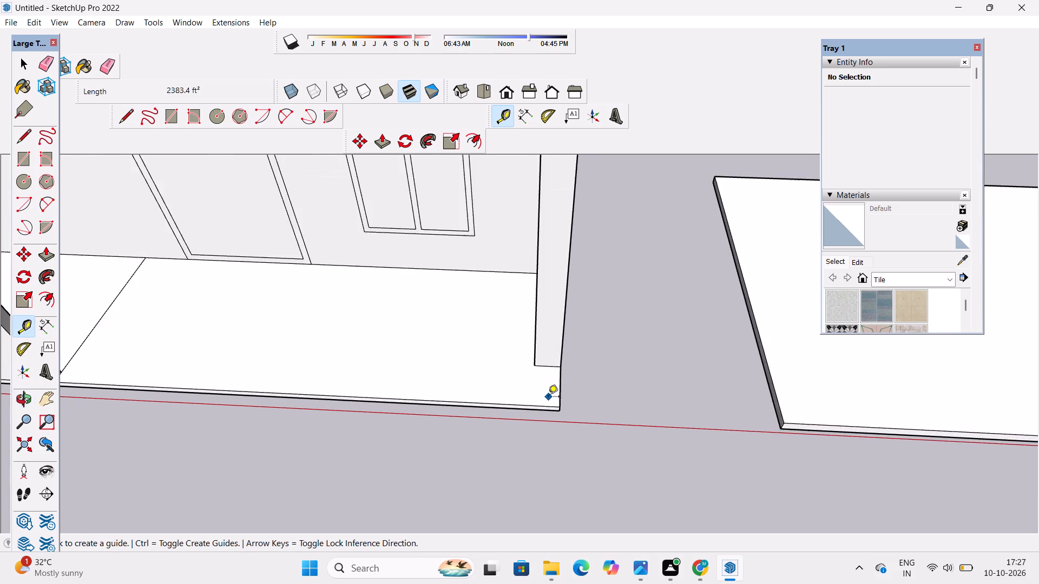
scroll(548, 397, up, 3)
click(565, 382)
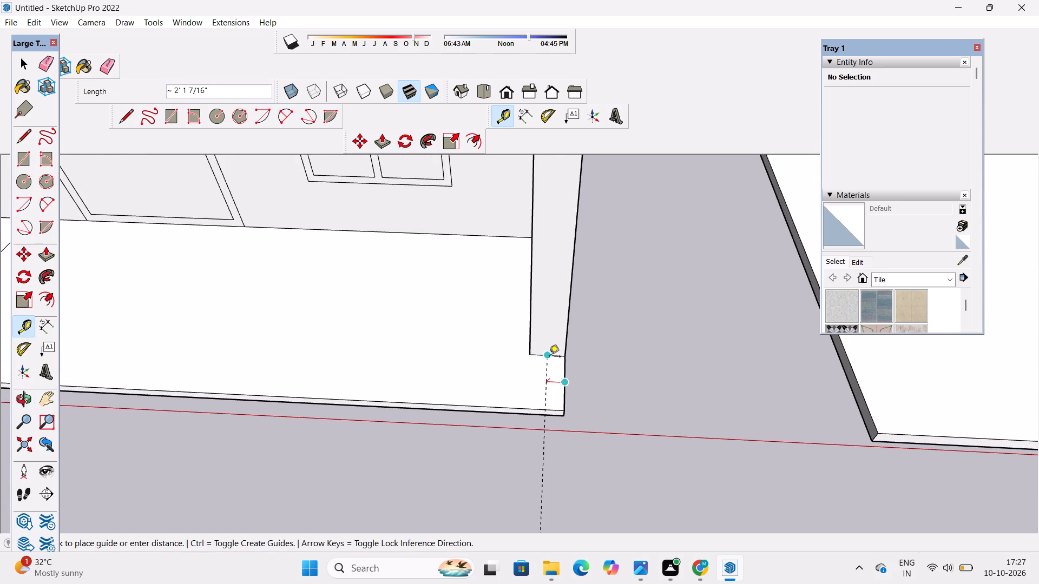
click(548, 356)
Draw a rectangle about 2' 1 7/16" wide and 4' deep on the porch floor, between the pillar base, guide and side edge.
key(space)
text(l)
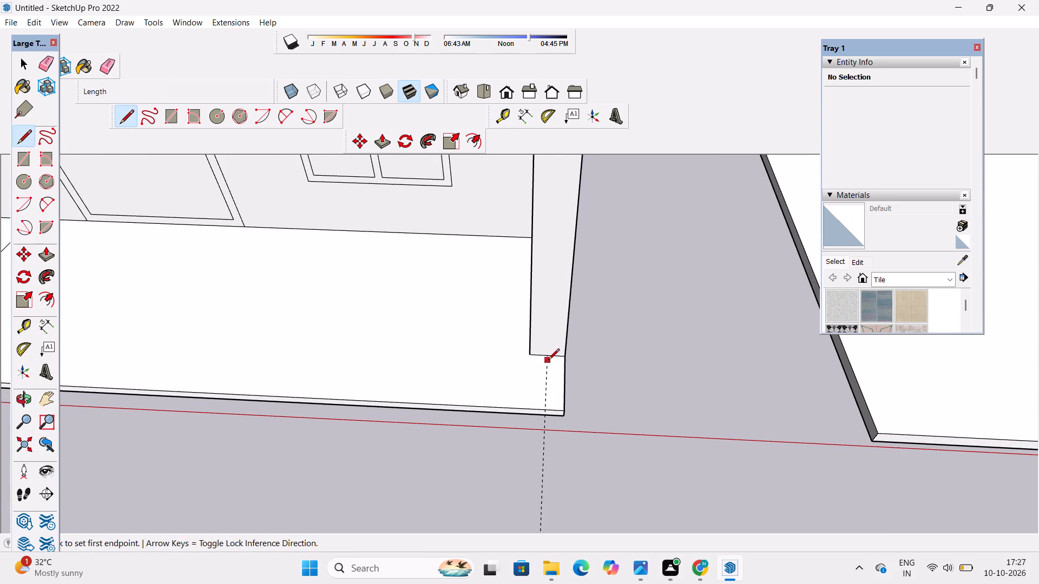
click(548, 355)
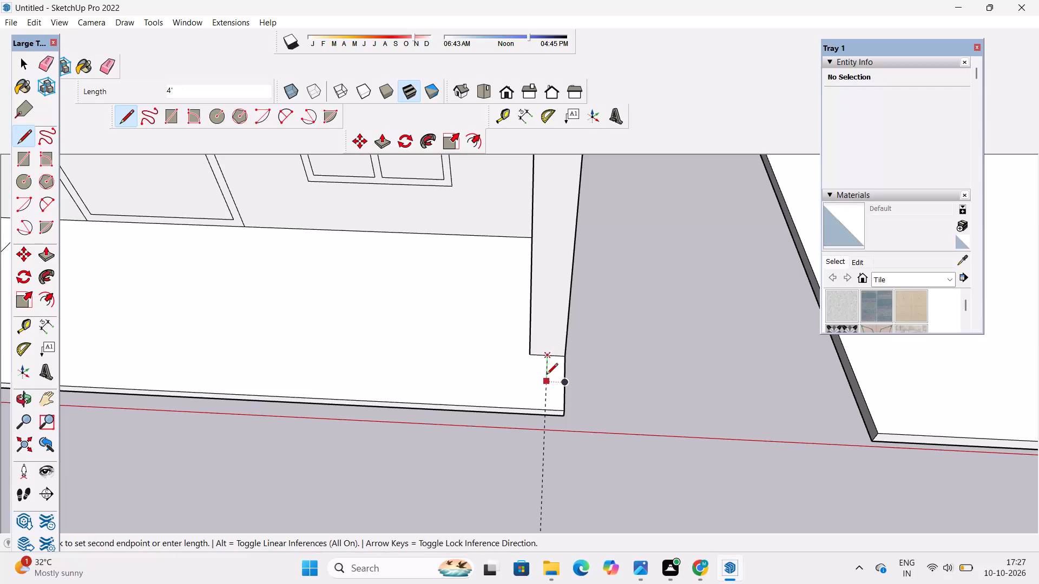
click(547, 383)
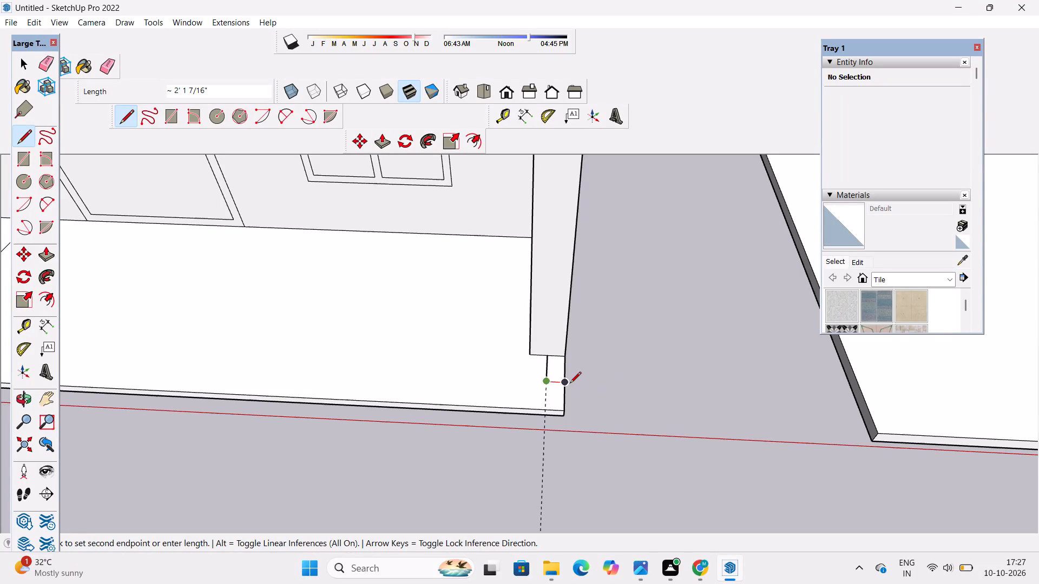
click(558, 384)
key(space)
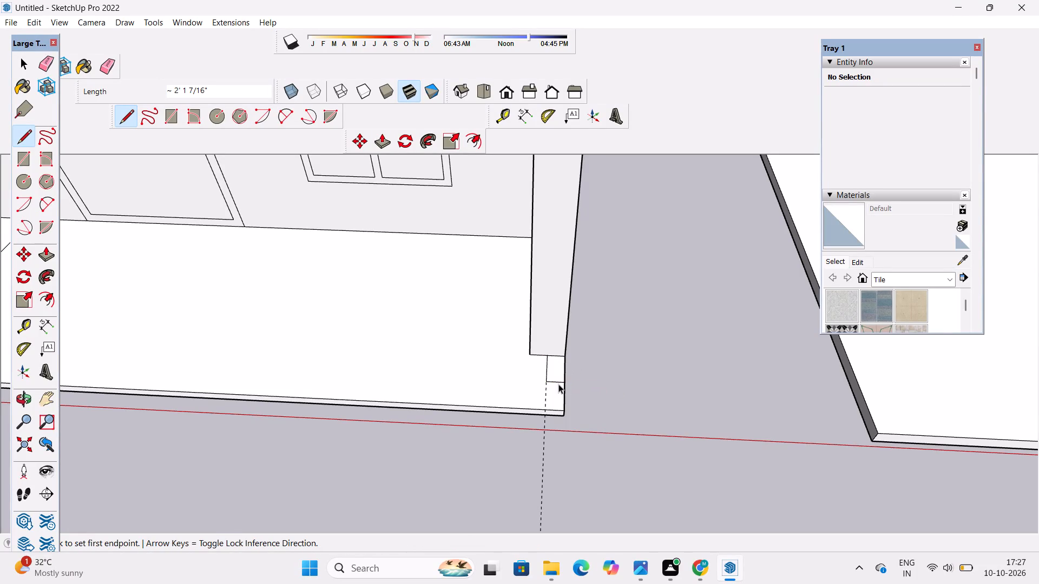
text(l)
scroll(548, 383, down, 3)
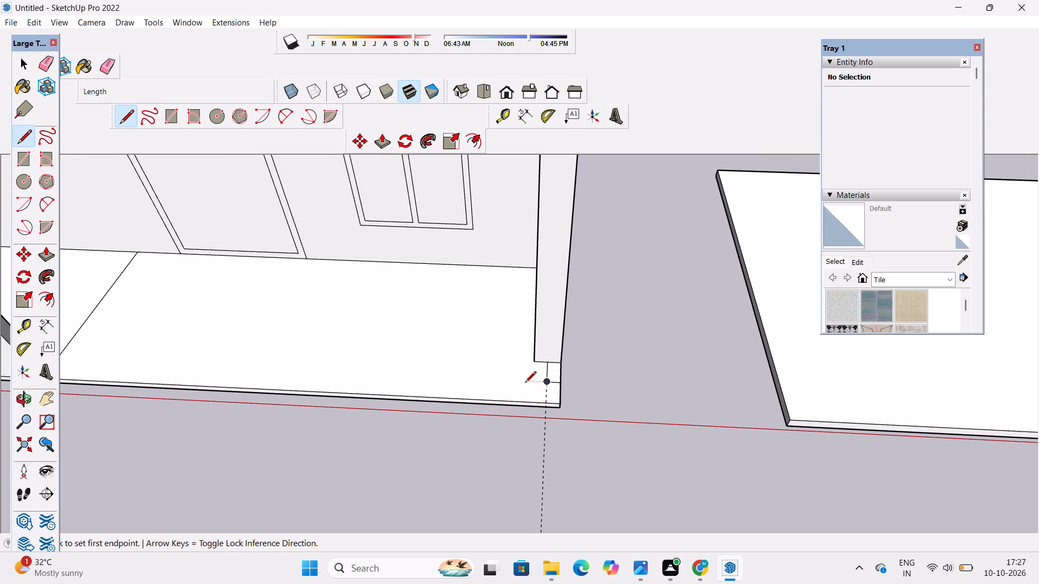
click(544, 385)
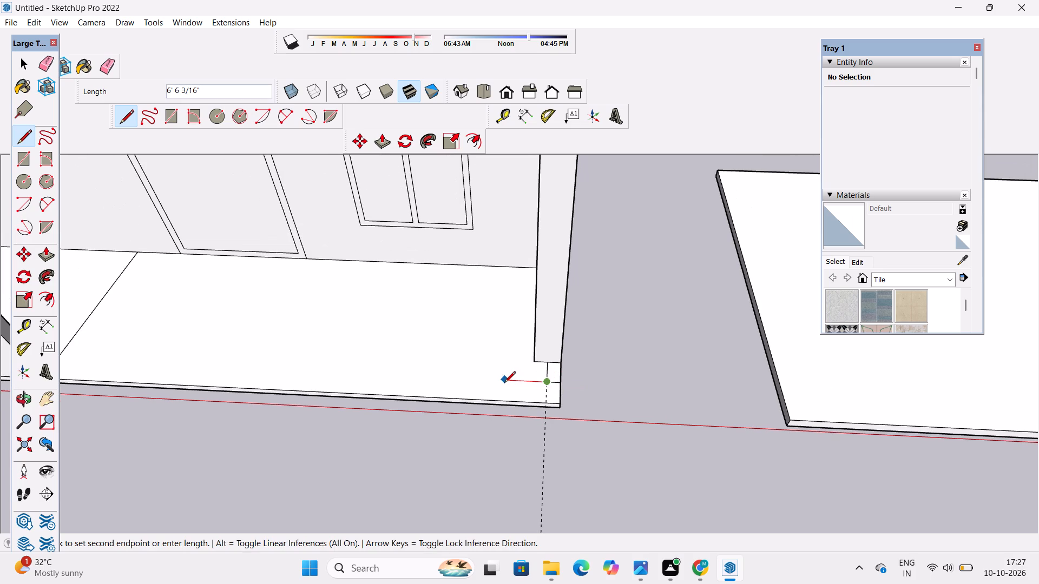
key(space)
Place guides about 4' 2 13/16" from the side edge through the pillar's inner corner, and 4' from the porch's front edge.
text(t)
scroll(544, 396, up, 7)
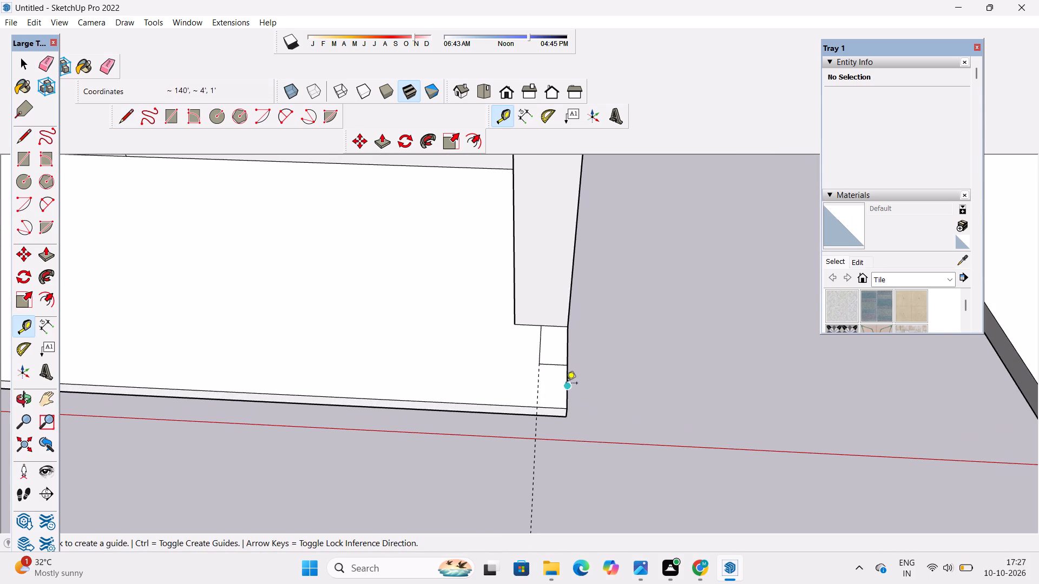
click(567, 388)
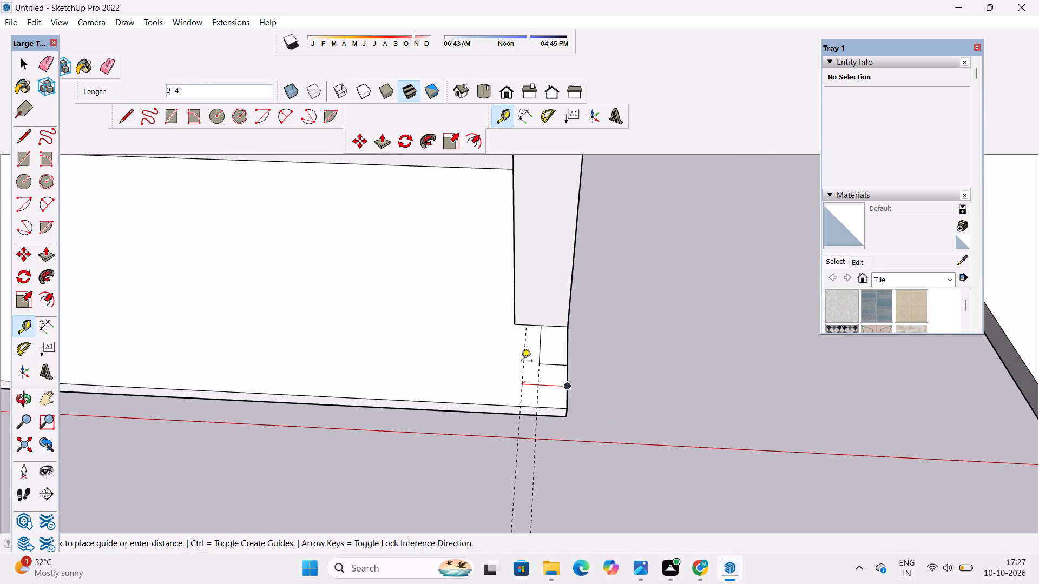
click(514, 327)
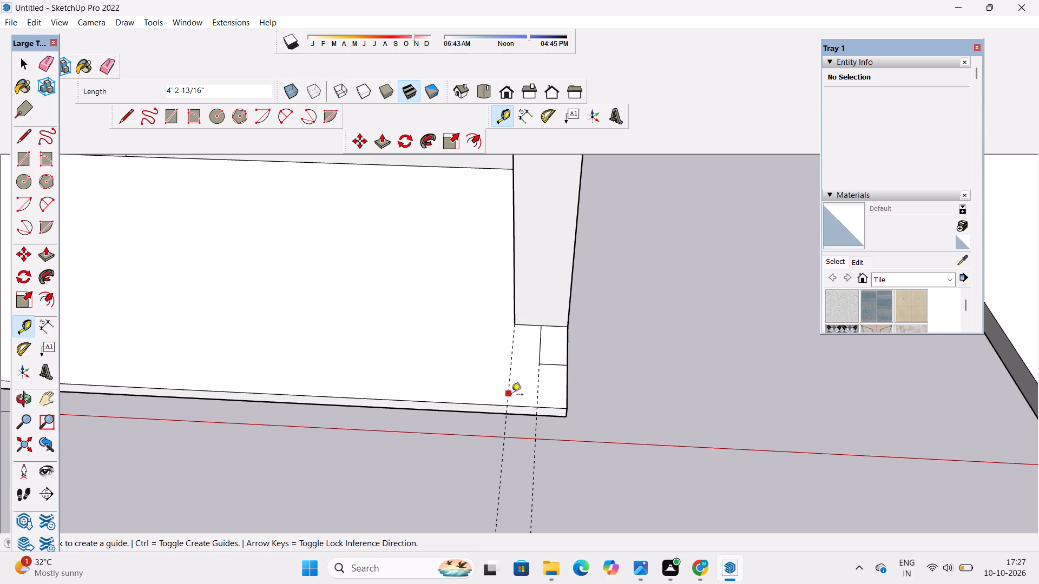
click(527, 406)
click(537, 367)
key(space)
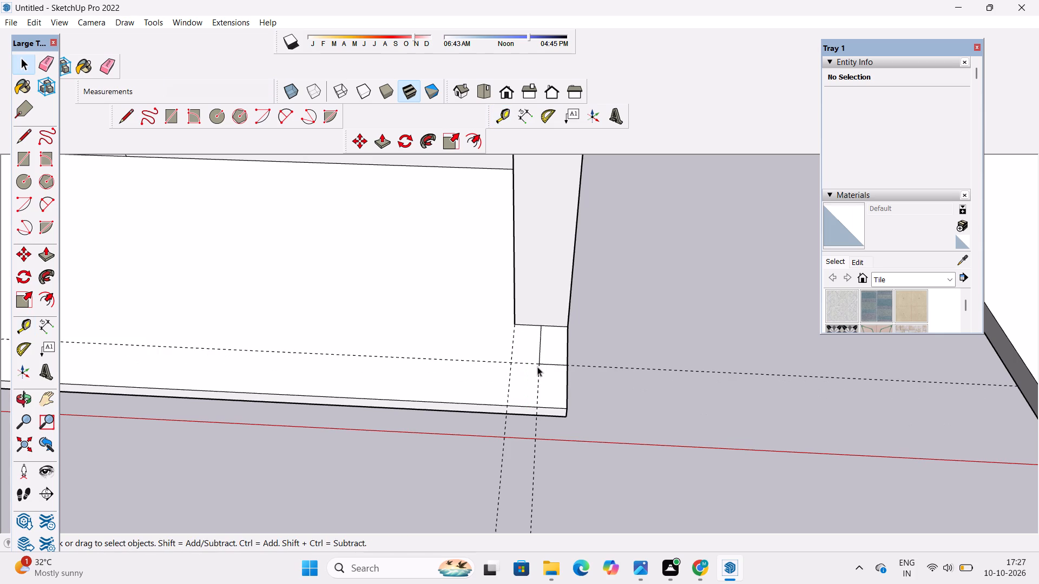
Outline a 4' 2 13/16" by 4' rectangle at the porch floor's front corner by drawing its back and inner edges along the guides.
key(l)
click(538, 364)
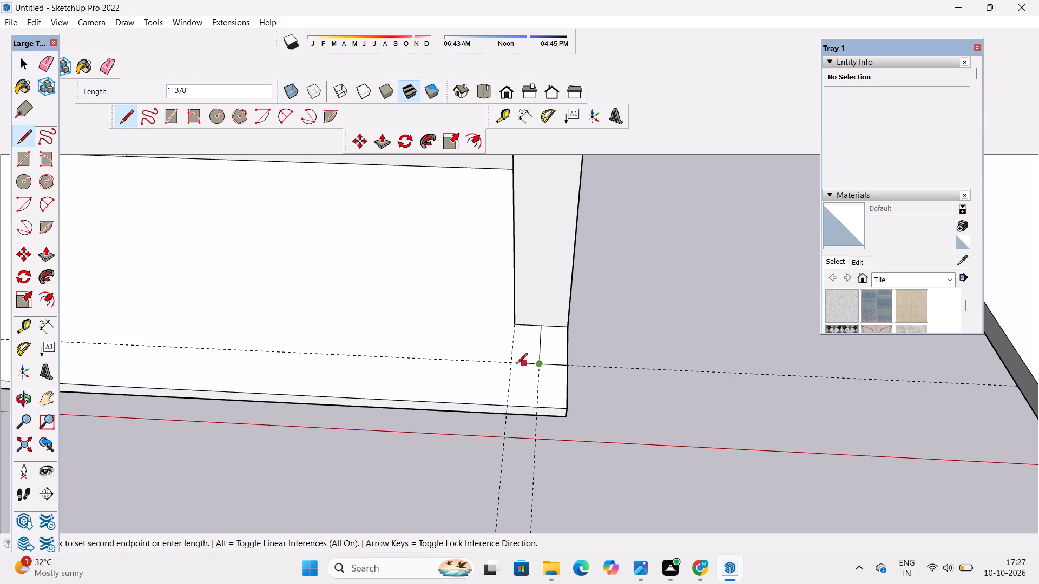
click(511, 362)
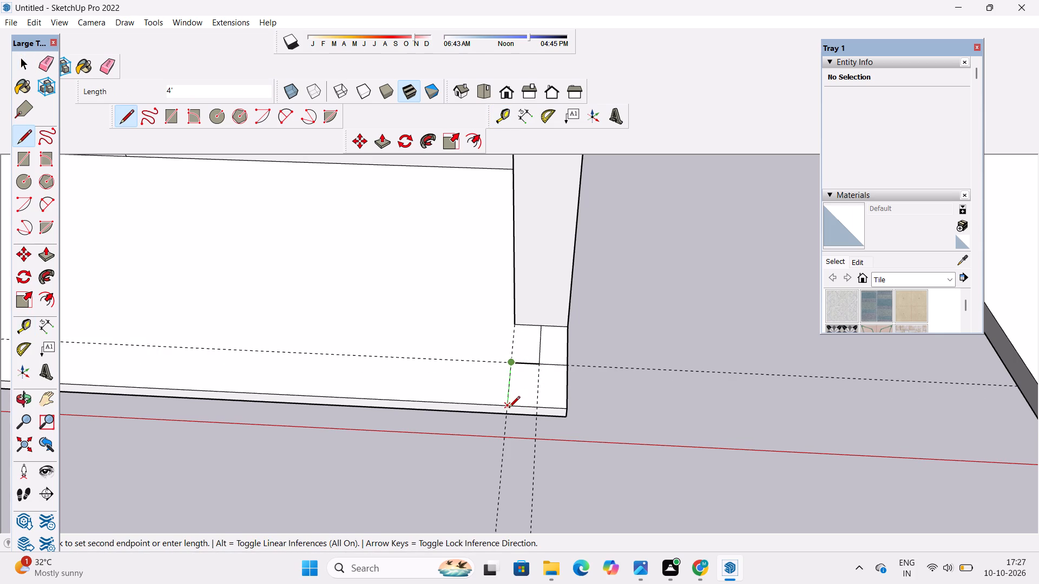
click(509, 408)
Erase the three construction guides around the porch corner outlines.
key(space)
text(e)
drag(489, 354, 490, 371)
click(514, 337)
click(536, 393)
click(540, 395)
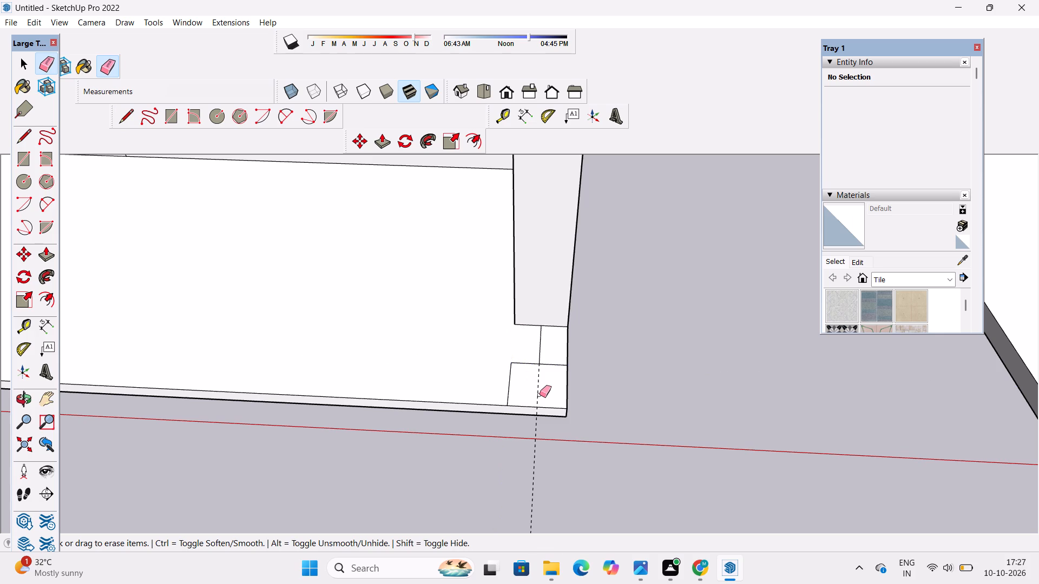
drag(538, 391, 538, 382)
key(space)
Examine the pillar base and the outlined rectangles at the porch floor's front corner from several angles.
text(o)
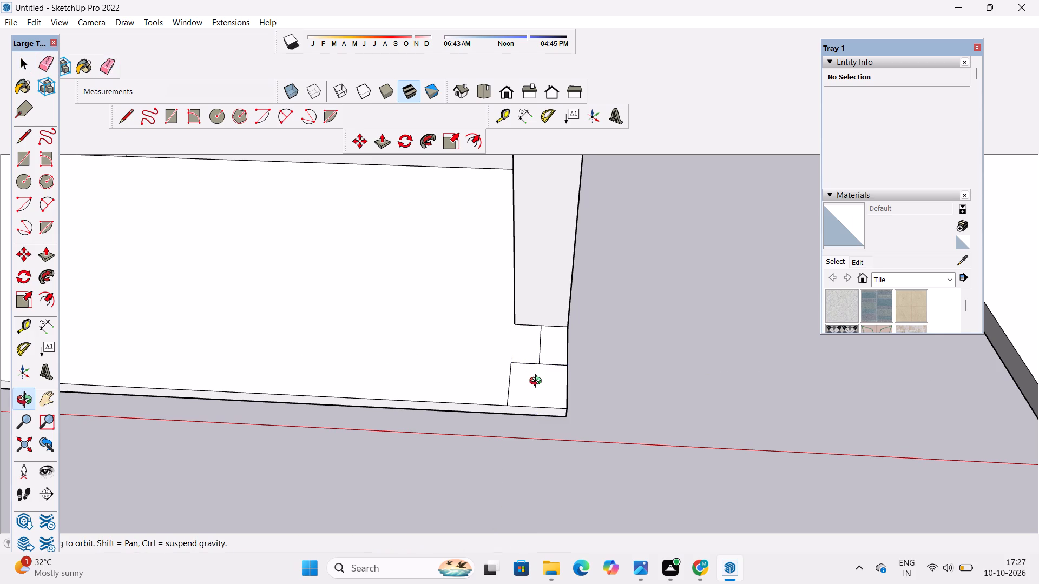
scroll(538, 382, down, 4)
drag(574, 361, 542, 379)
scroll(546, 379, down, 2)
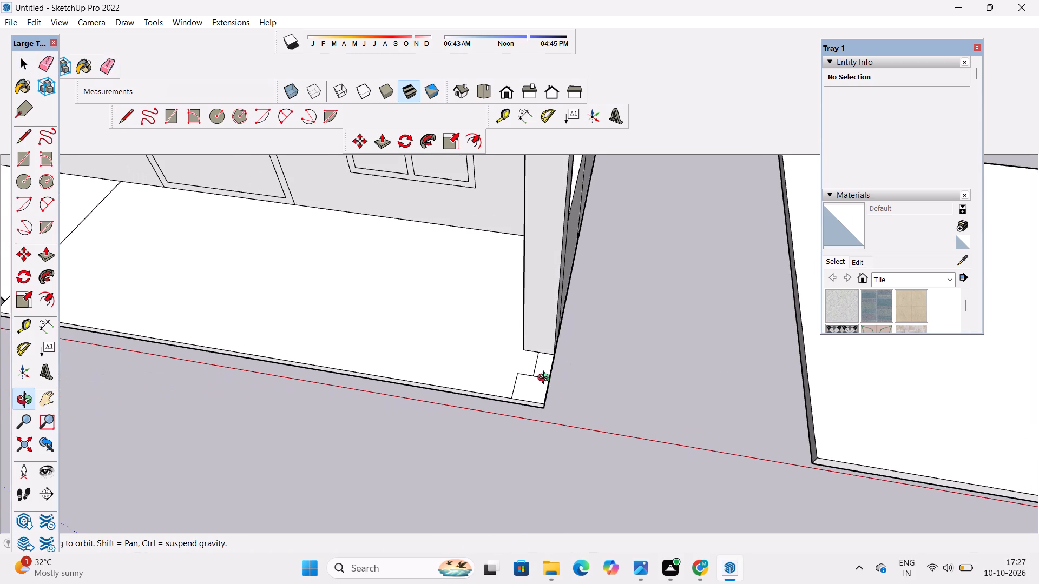
shift+drag(544, 371, 548, 409)
drag(545, 417, 574, 342)
scroll(544, 410, up, 4)
shift+drag(544, 410, 545, 390)
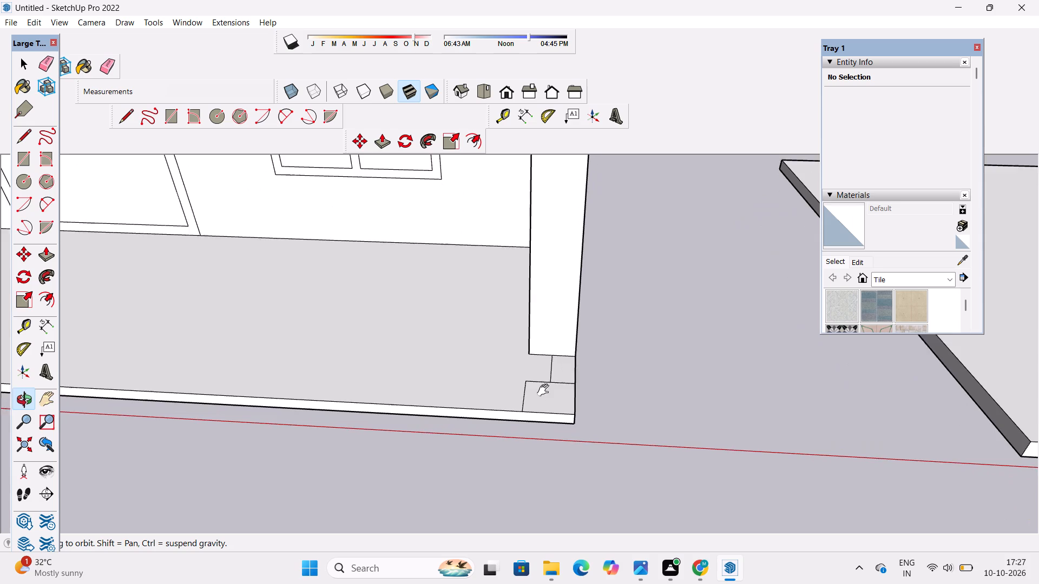
shift+drag(545, 390, 546, 384)
drag(546, 384, 547, 401)
drag(545, 399, 543, 463)
scroll(541, 438, up, 2)
drag(538, 437, 560, 451)
click(540, 441)
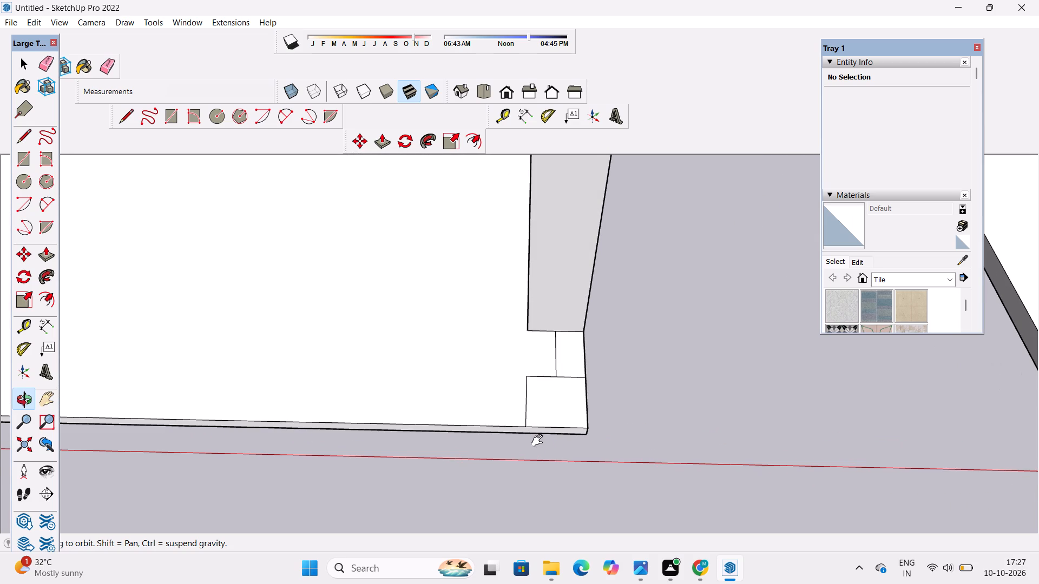
scroll(540, 439, up, 3)
shift+drag(540, 439, 549, 437)
scroll(534, 403, down, 3)
shift+drag(535, 401, 536, 403)
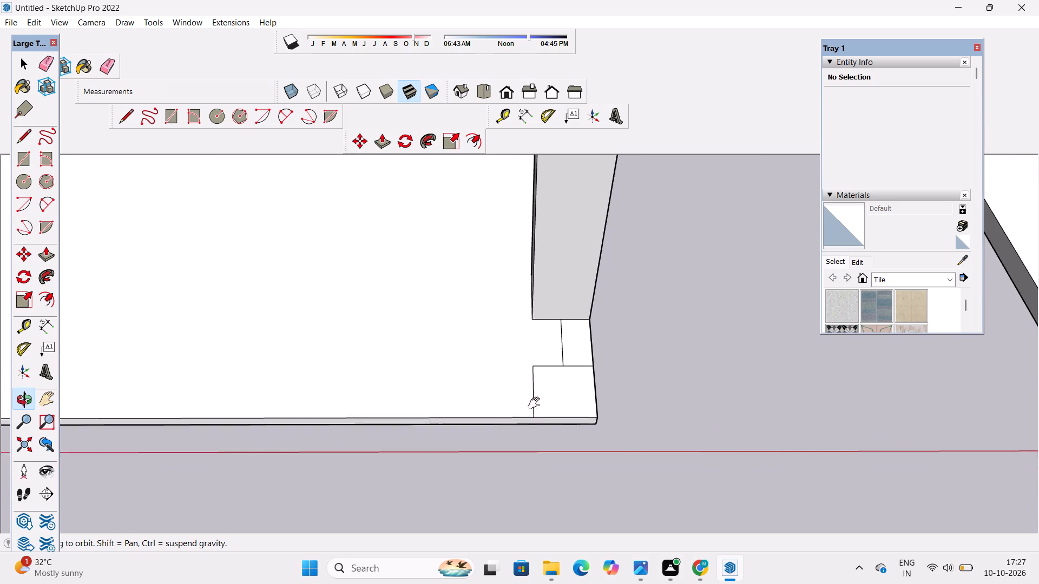
shift+drag(536, 403, 551, 414)
shift+scroll(547, 420, up, 2)
shift+drag(544, 421, 558, 397)
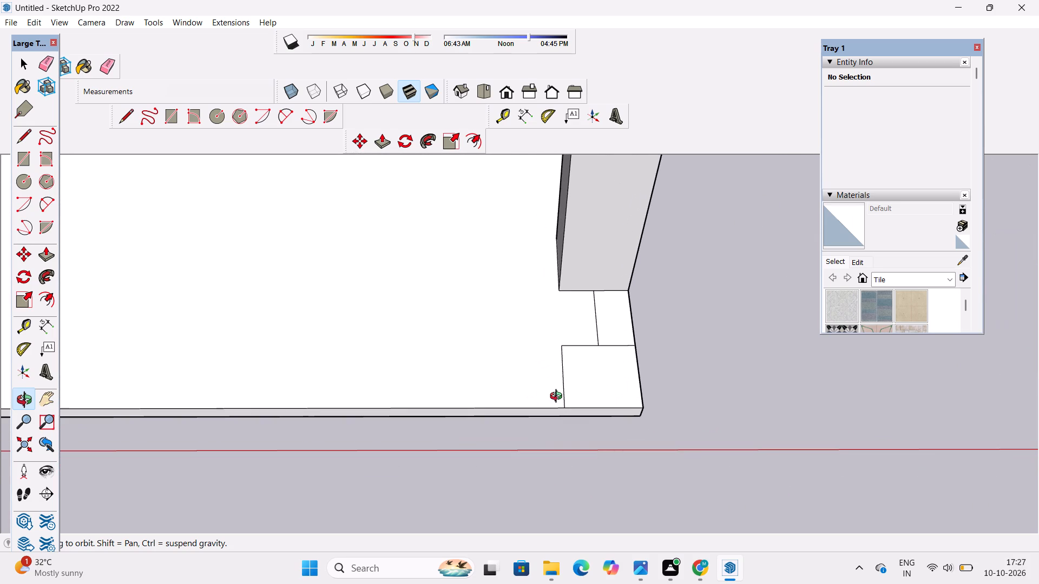
key(space)
scroll(561, 388, up, 2)
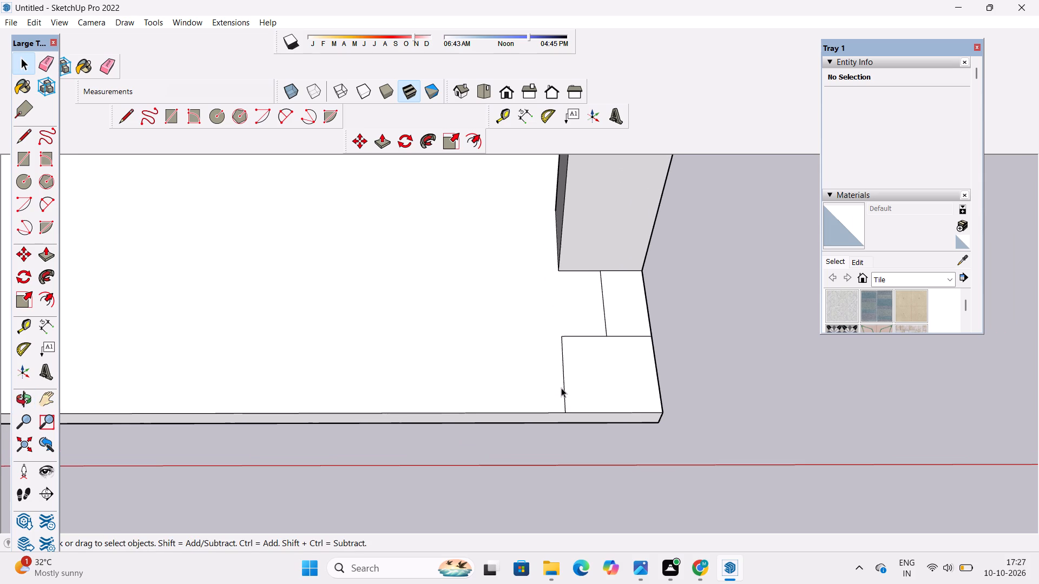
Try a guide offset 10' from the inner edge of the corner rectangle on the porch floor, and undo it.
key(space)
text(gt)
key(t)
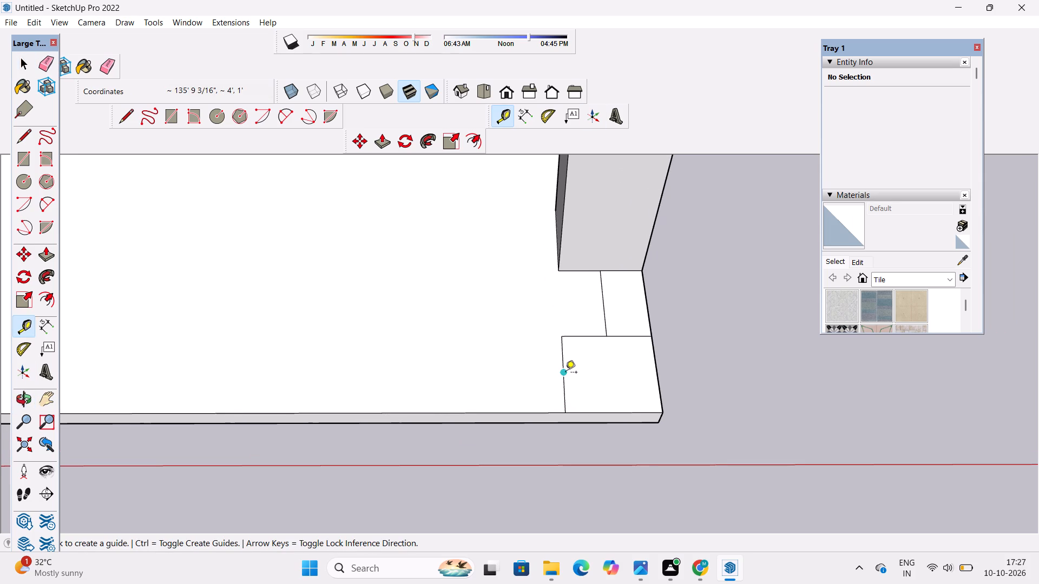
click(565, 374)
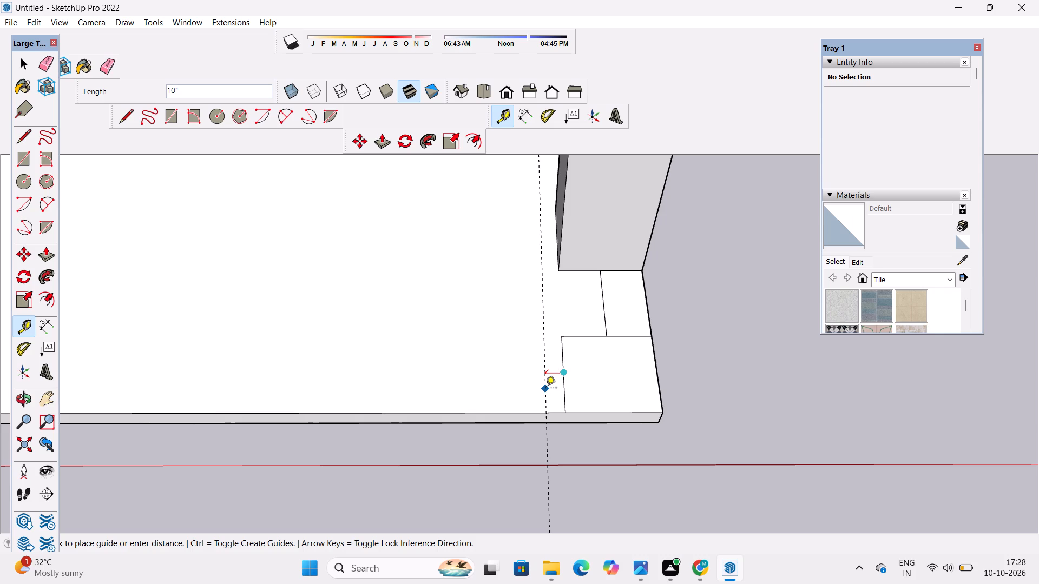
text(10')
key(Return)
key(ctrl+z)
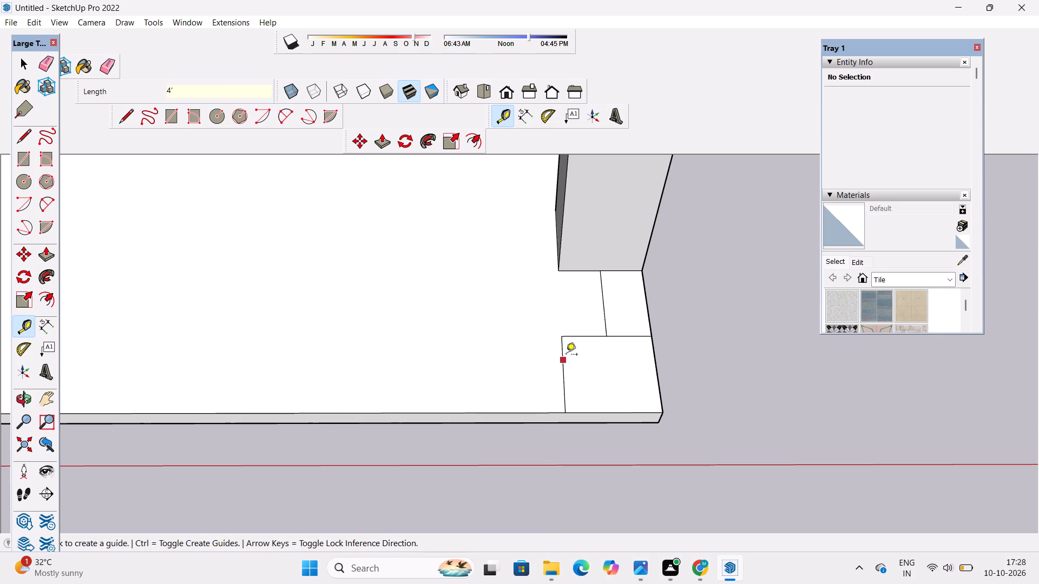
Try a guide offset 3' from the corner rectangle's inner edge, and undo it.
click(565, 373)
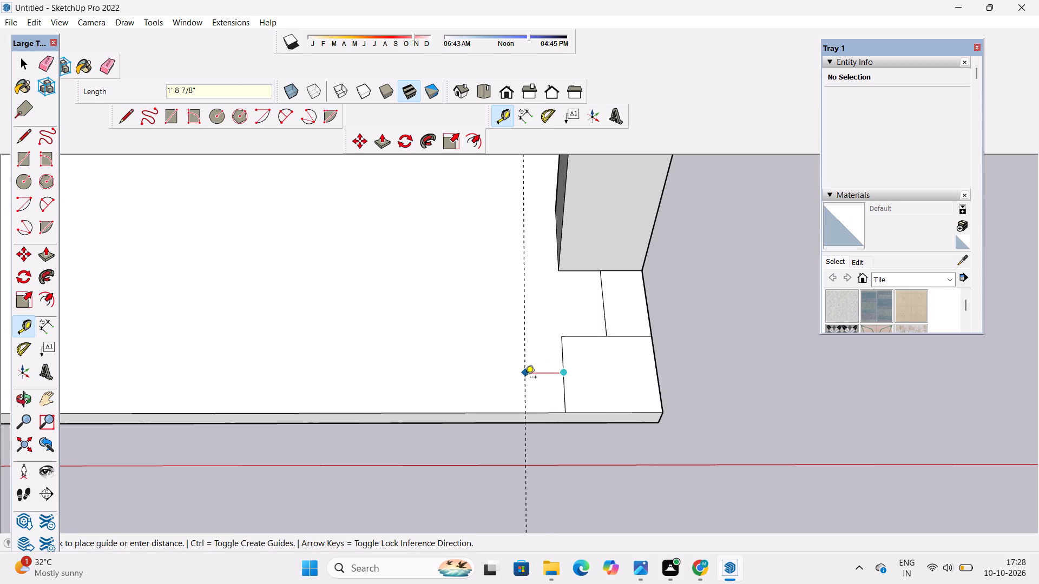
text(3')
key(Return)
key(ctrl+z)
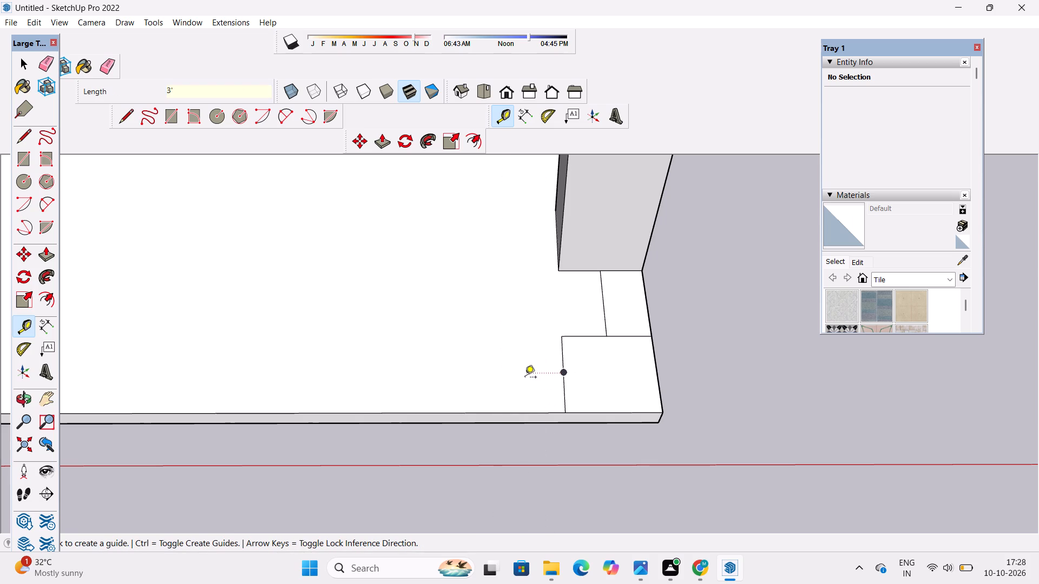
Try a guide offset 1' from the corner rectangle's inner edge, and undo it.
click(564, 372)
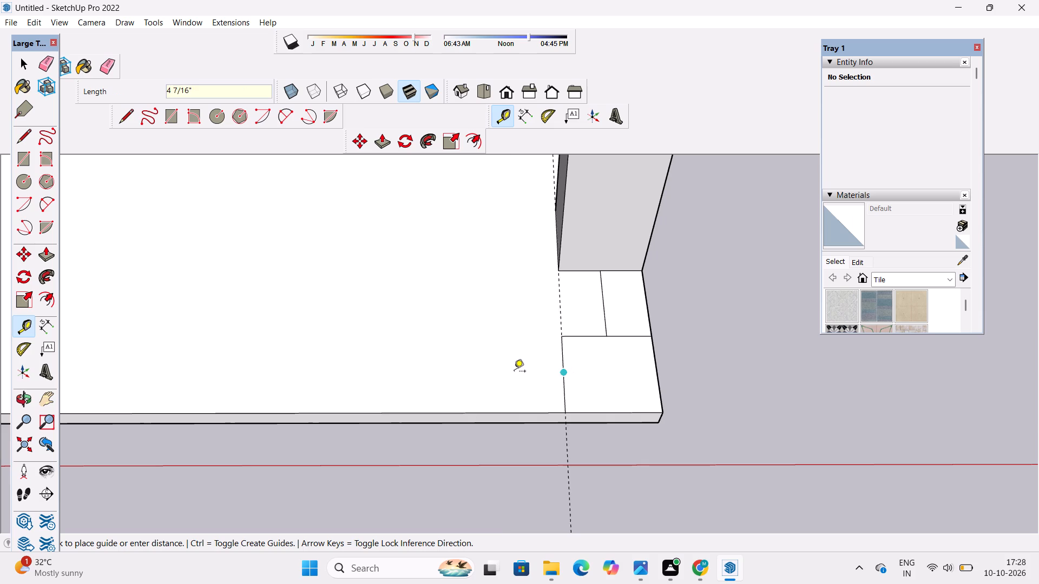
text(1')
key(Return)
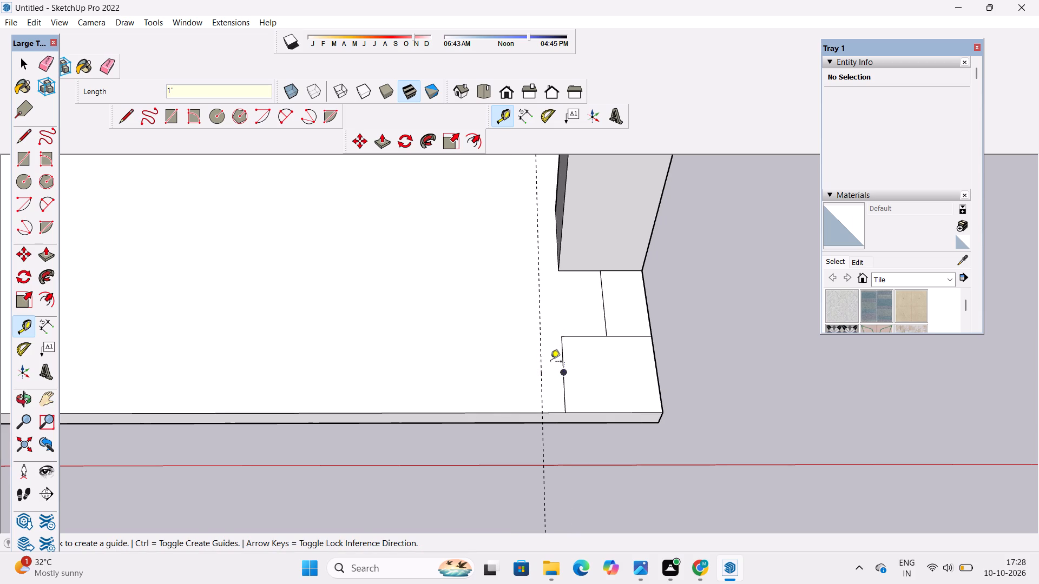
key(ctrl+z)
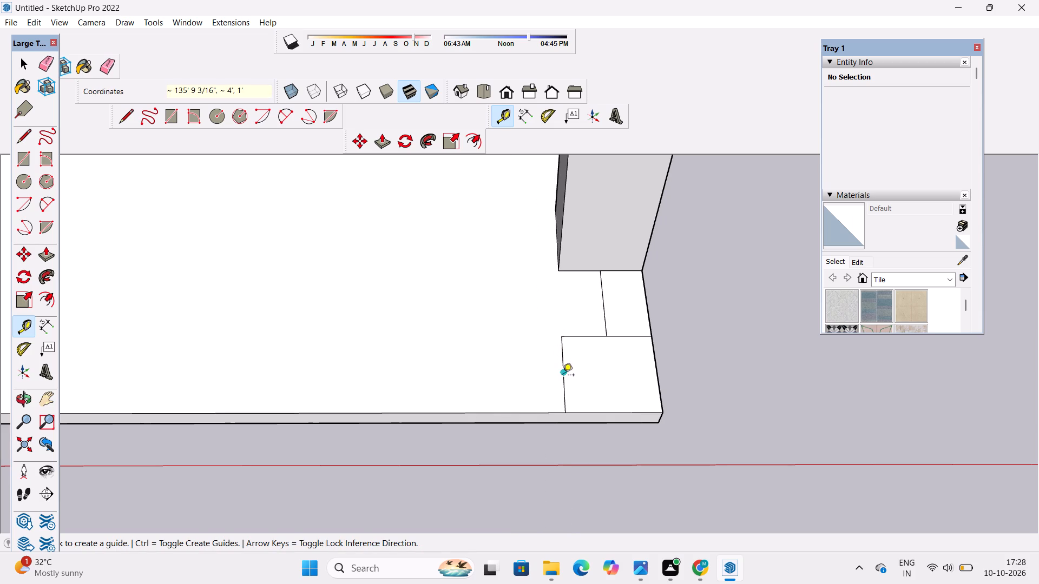
Outline a 1' wide strip along the corner rectangle's inner edge on the porch floor, using a guide offset 1' from that edge.
click(563, 376)
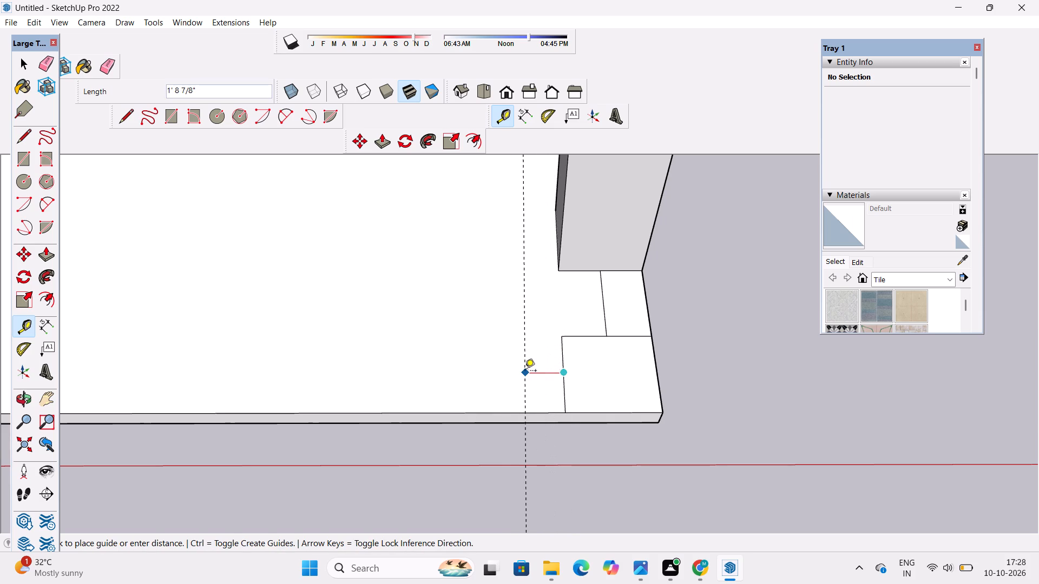
text(1')
key(Return)
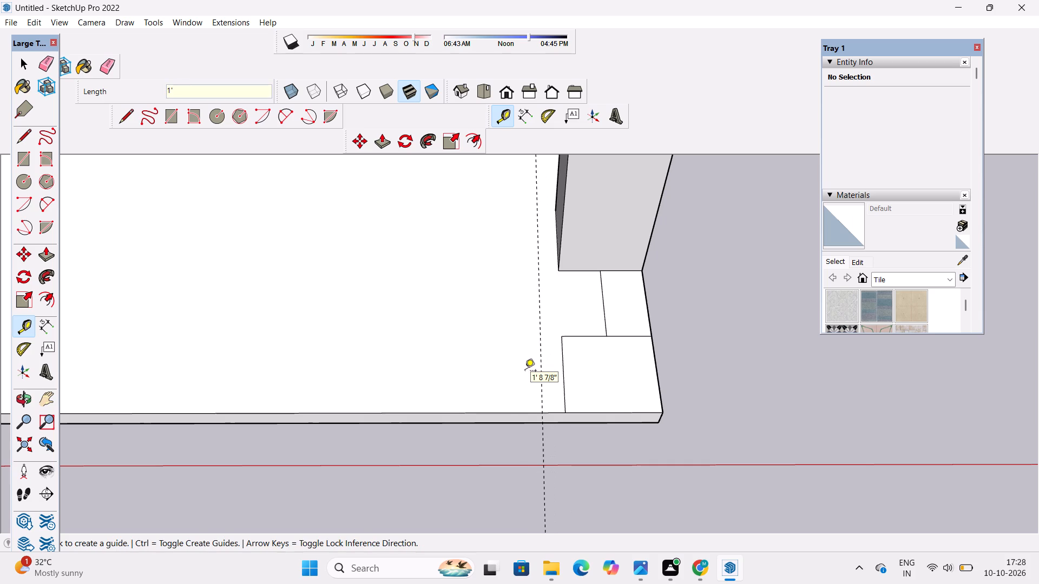
key(space)
key(l)
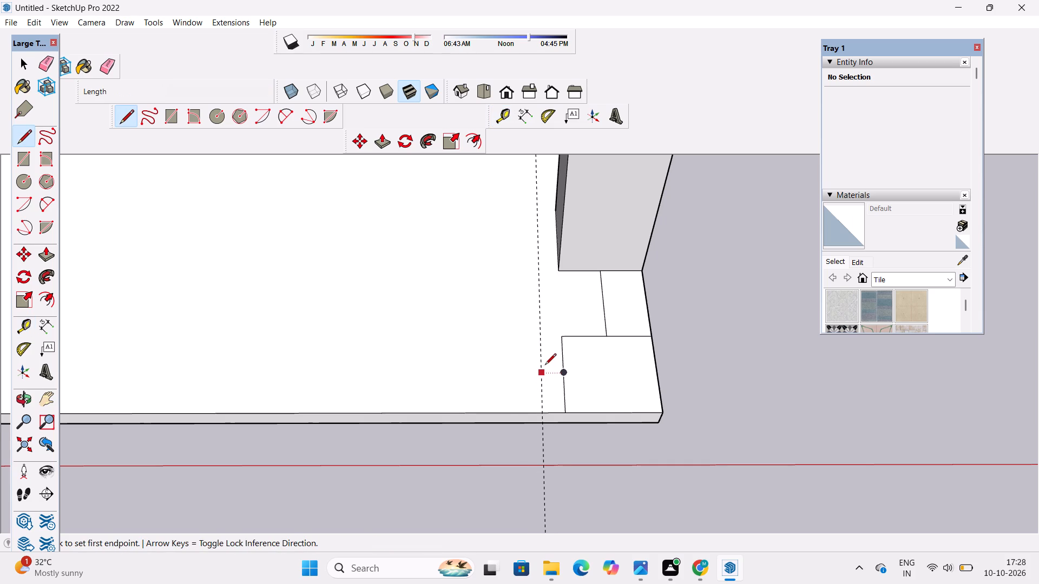
scroll(559, 357, up, 2)
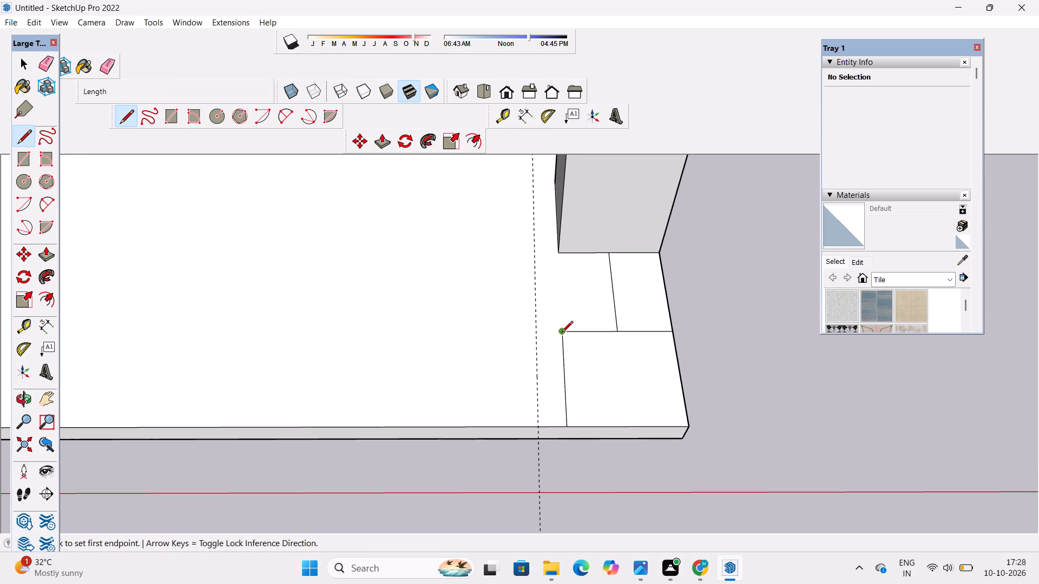
click(562, 333)
click(534, 333)
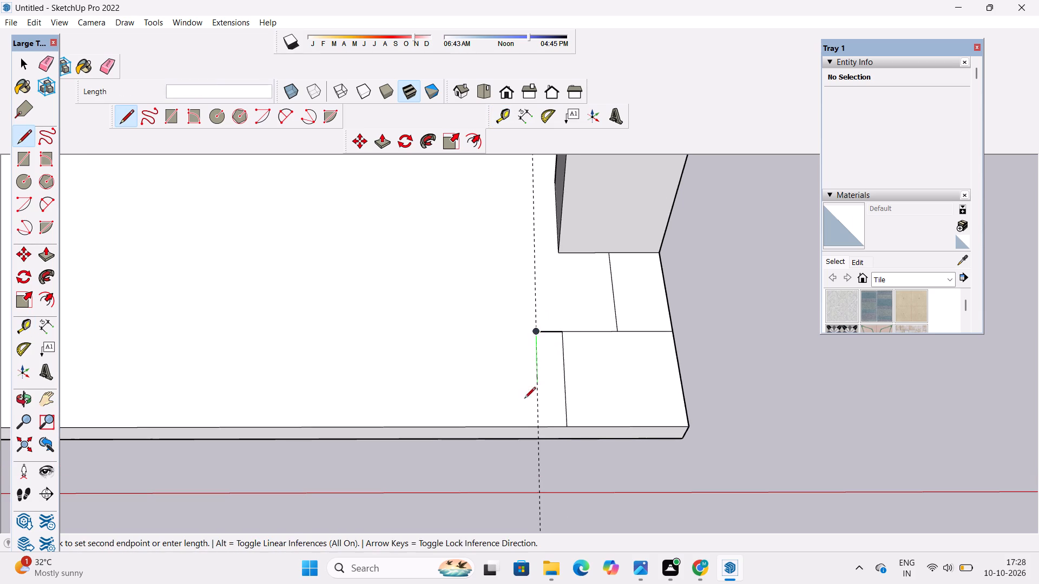
click(538, 428)
key(space)
Erase the 1' guide and the dividing line between the new strip and the corner rectangle.
key(e)
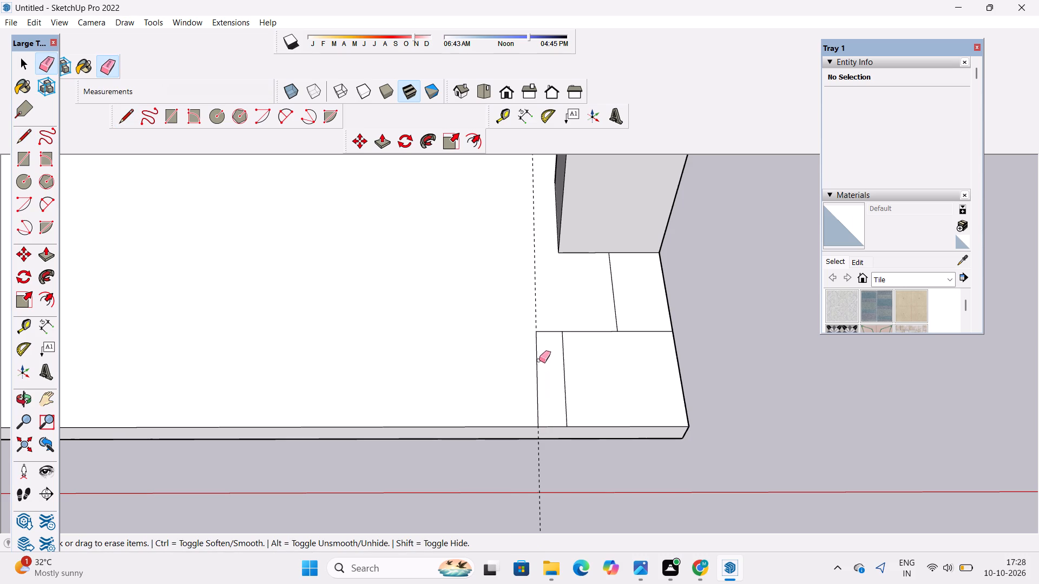
drag(553, 278, 539, 322)
click(536, 308)
click(536, 309)
drag(555, 372, 567, 402)
Examine the house front, the porch floor and the solid front wall beside it from several angles.
key(o)
scroll(577, 353, down, 12)
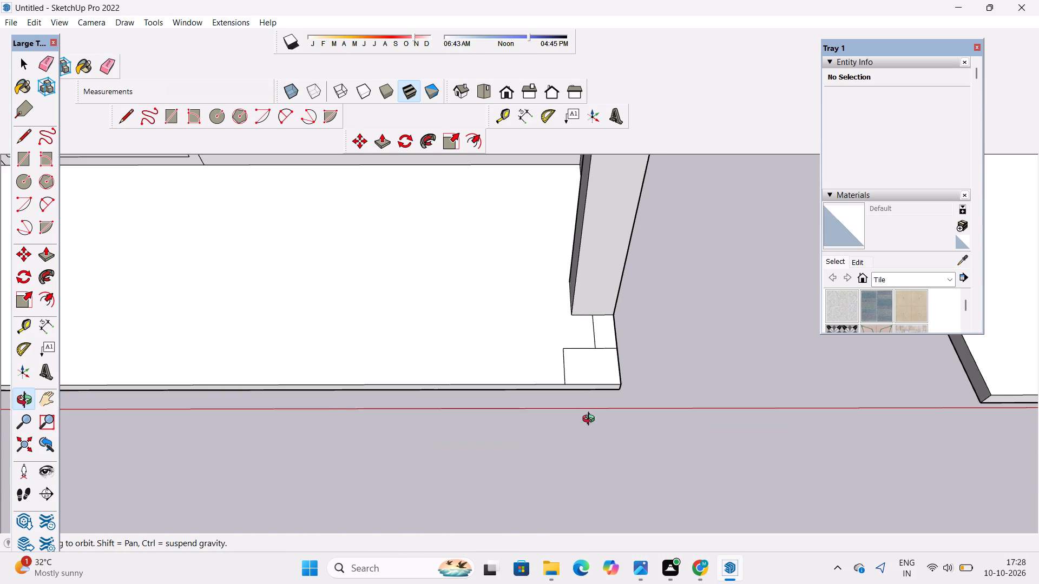
drag(591, 420, 591, 389)
scroll(583, 344, down, 3)
shift+drag(572, 348, 589, 420)
shift+drag(589, 427, 594, 361)
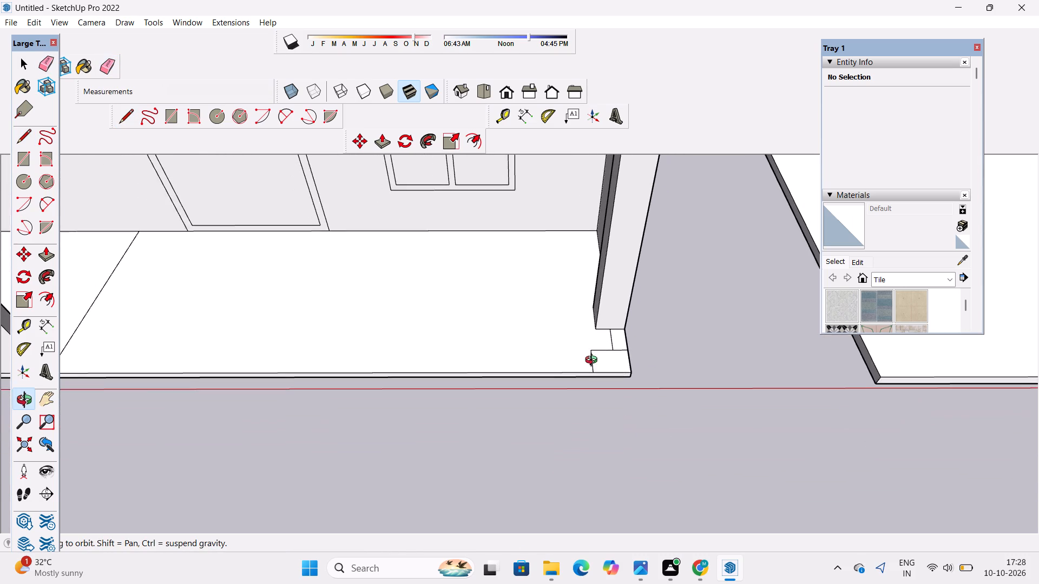
scroll(594, 361, down, 7)
shift+drag(554, 382, 575, 449)
shift+drag(480, 463, 481, 441)
drag(481, 437, 483, 475)
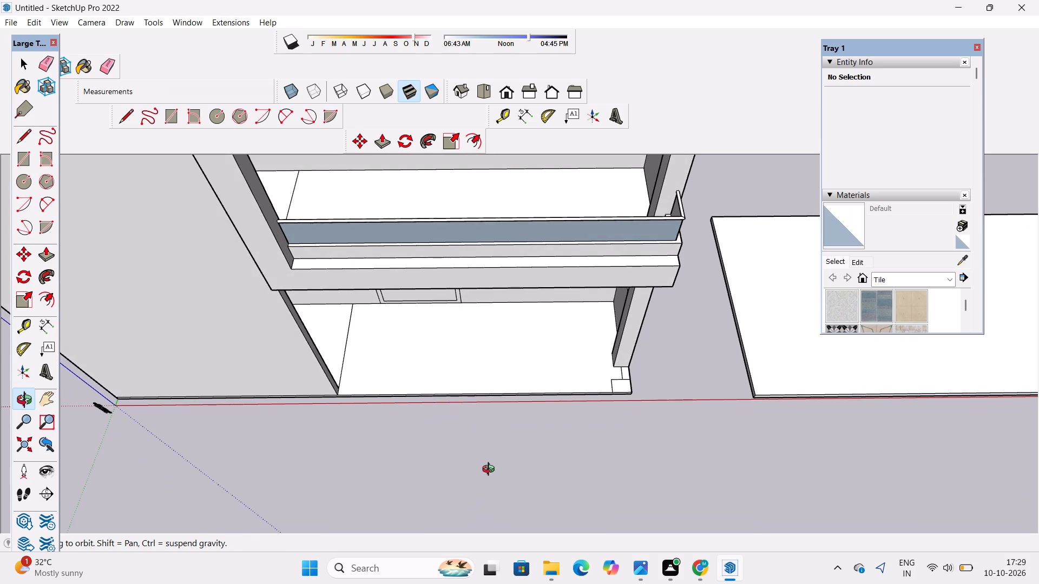
scroll(491, 470, up, 2)
shift+drag(496, 446, 488, 447)
drag(488, 447, 488, 457)
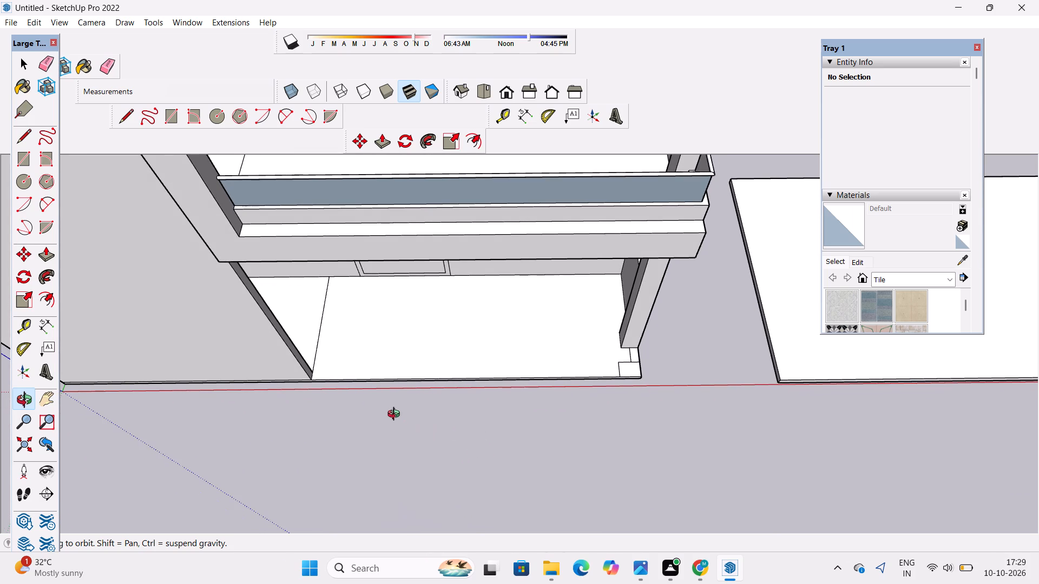
shift+drag(394, 411, 470, 427)
scroll(415, 422, up, 1)
shift+drag(396, 401, 408, 446)
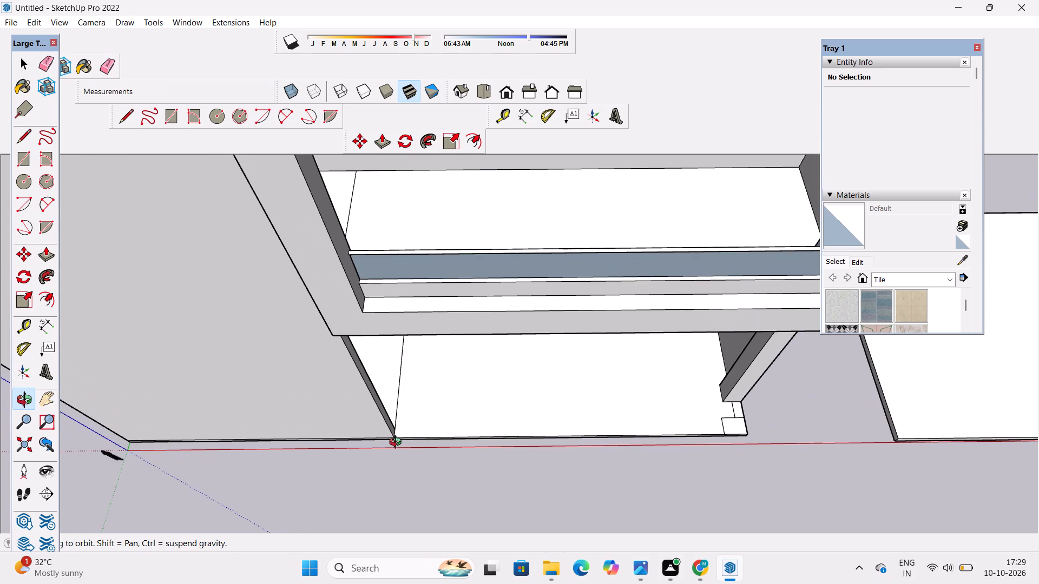
scroll(414, 424, down, 1)
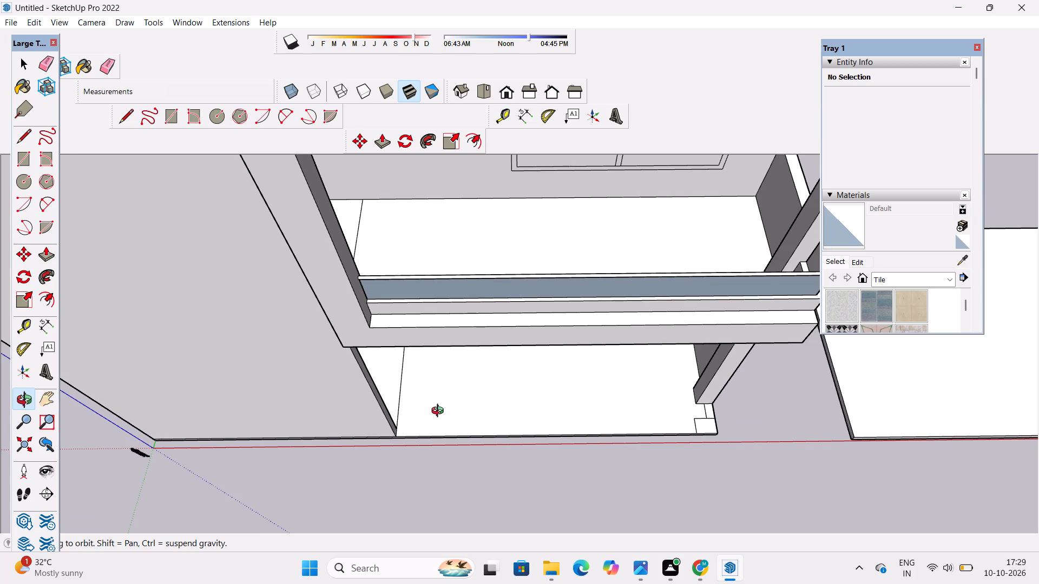
shift+drag(445, 403, 449, 421)
drag(447, 442, 455, 410)
scroll(456, 400, down, 4)
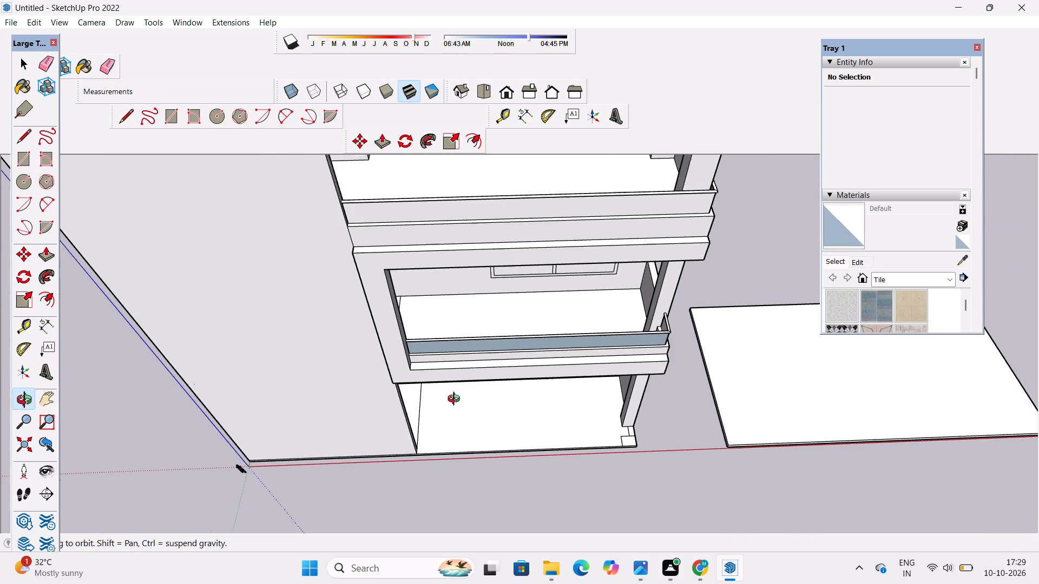
shift+drag(476, 443, 470, 376)
drag(535, 418, 476, 434)
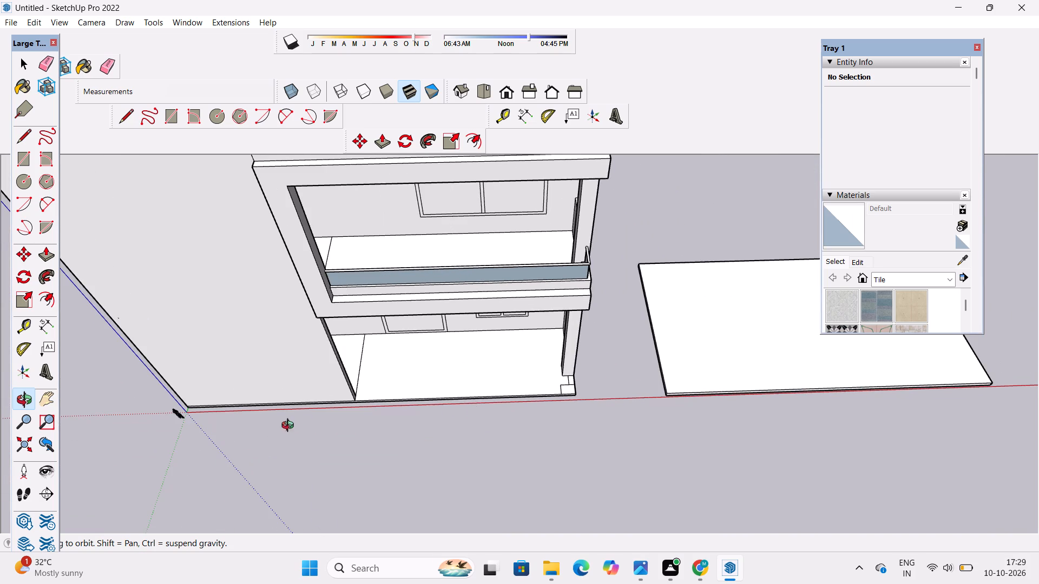
shift+drag(197, 443, 547, 423)
shift+drag(547, 423, 468, 455)
drag(518, 490, 519, 450)
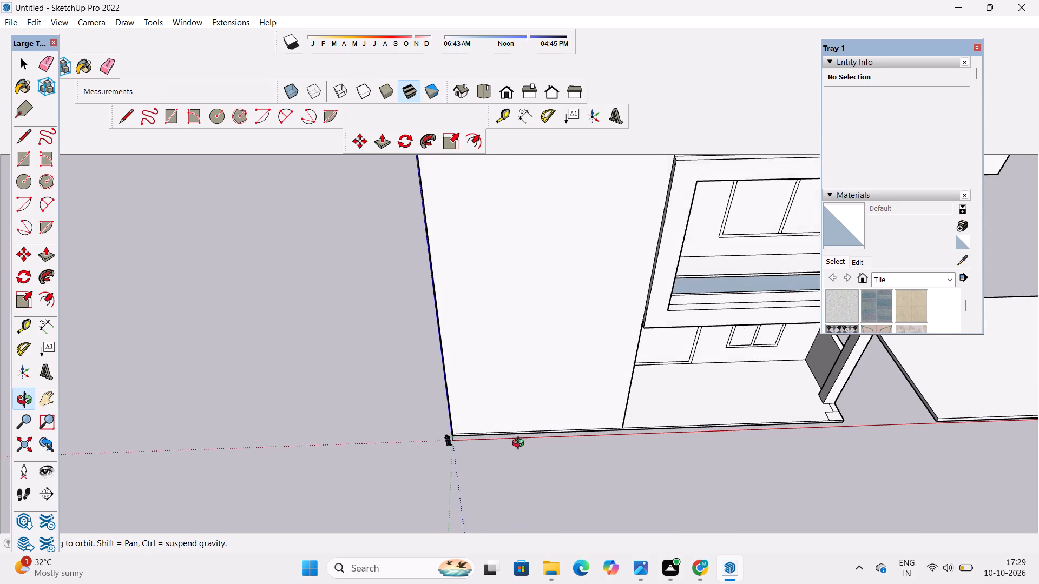
scroll(521, 444, down, 2)
shift+drag(521, 444, 515, 526)
drag(514, 529, 496, 396)
scroll(496, 373, down, 5)
shift+drag(523, 442, 451, 301)
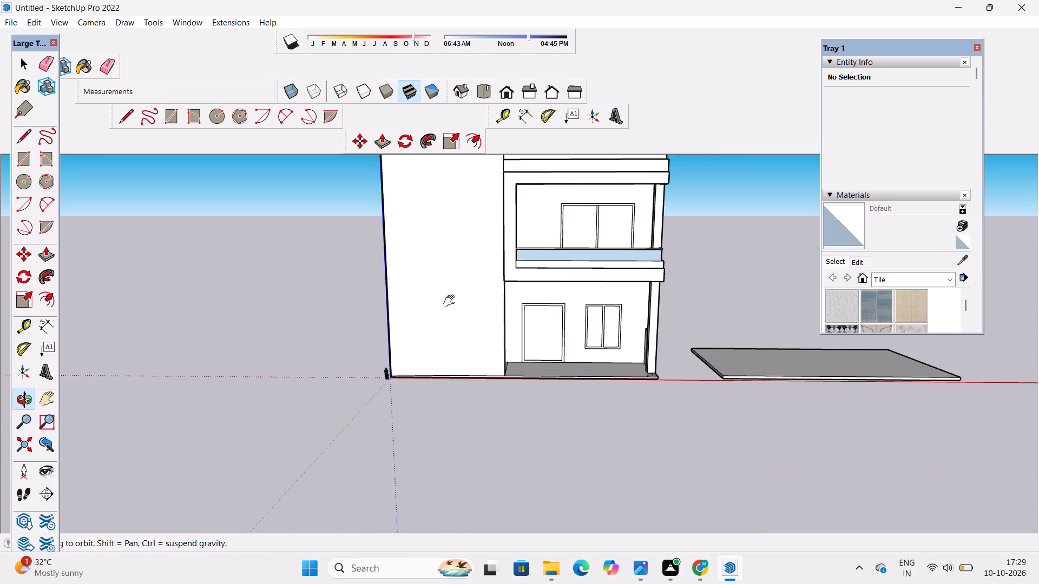
shift+drag(455, 327, 460, 380)
click(463, 421)
shift+drag(463, 423, 464, 412)
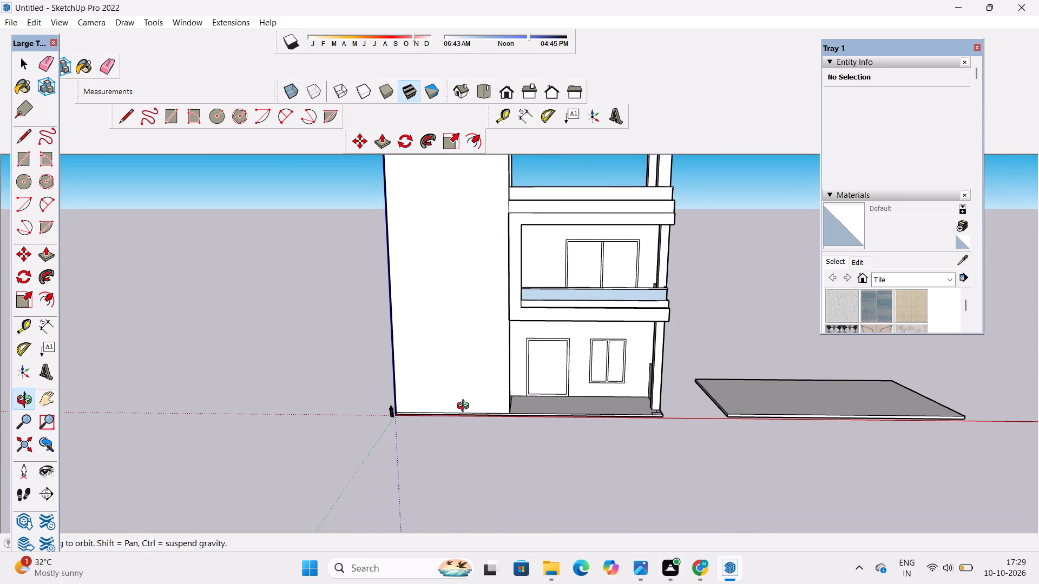
drag(465, 407, 478, 466)
scroll(503, 422, up, 7)
shift+drag(515, 397, 455, 414)
drag(454, 421, 453, 430)
scroll(453, 430, up, 1)
shift+drag(453, 429, 441, 433)
shift+scroll(439, 433, up, 1)
shift+drag(439, 426, 444, 452)
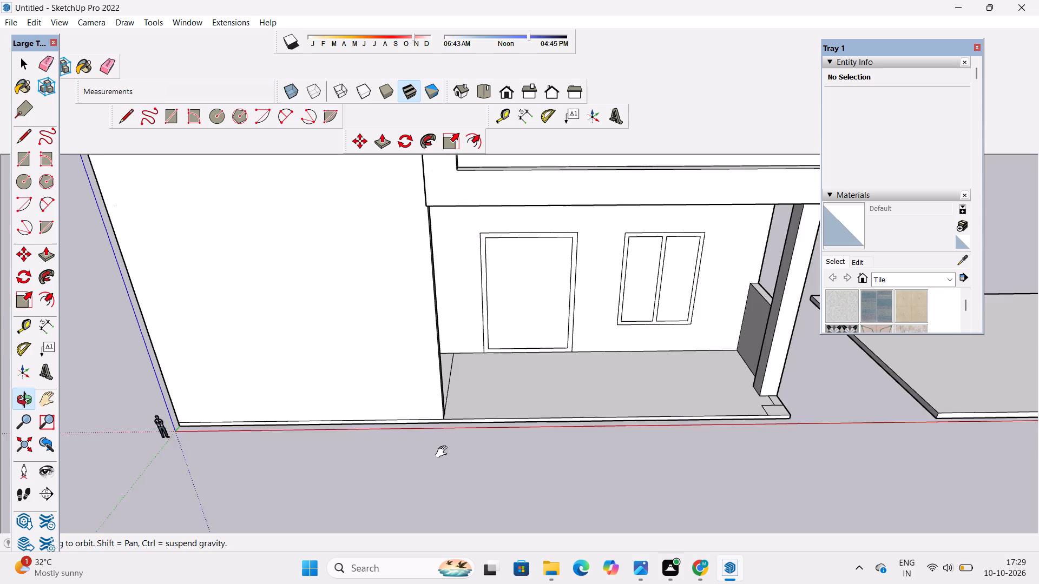
shift+drag(444, 452, 448, 465)
shift+drag(448, 467, 466, 497)
drag(470, 487, 479, 451)
shift+drag(479, 450, 498, 478)
drag(496, 483, 493, 466)
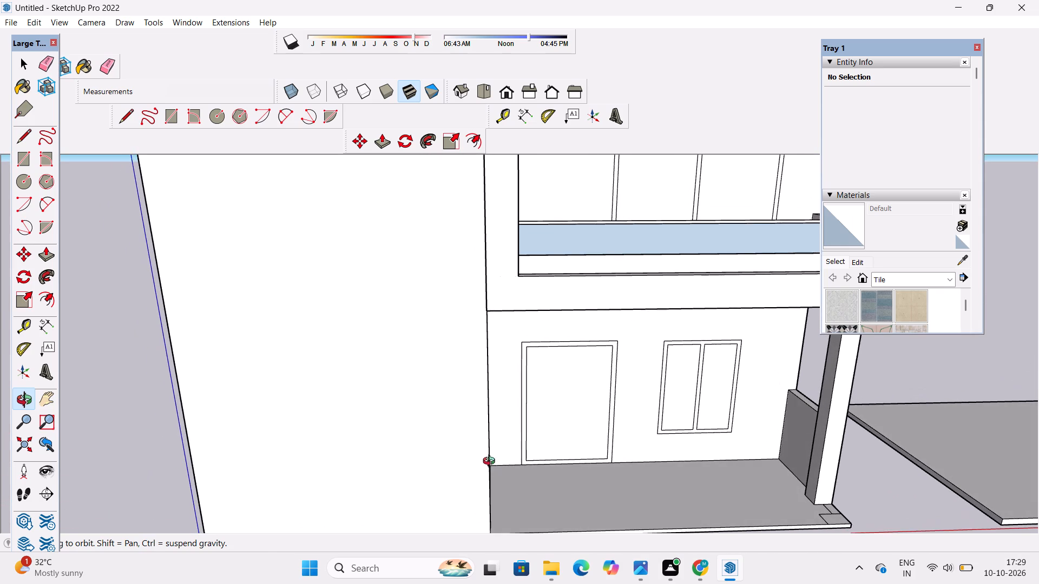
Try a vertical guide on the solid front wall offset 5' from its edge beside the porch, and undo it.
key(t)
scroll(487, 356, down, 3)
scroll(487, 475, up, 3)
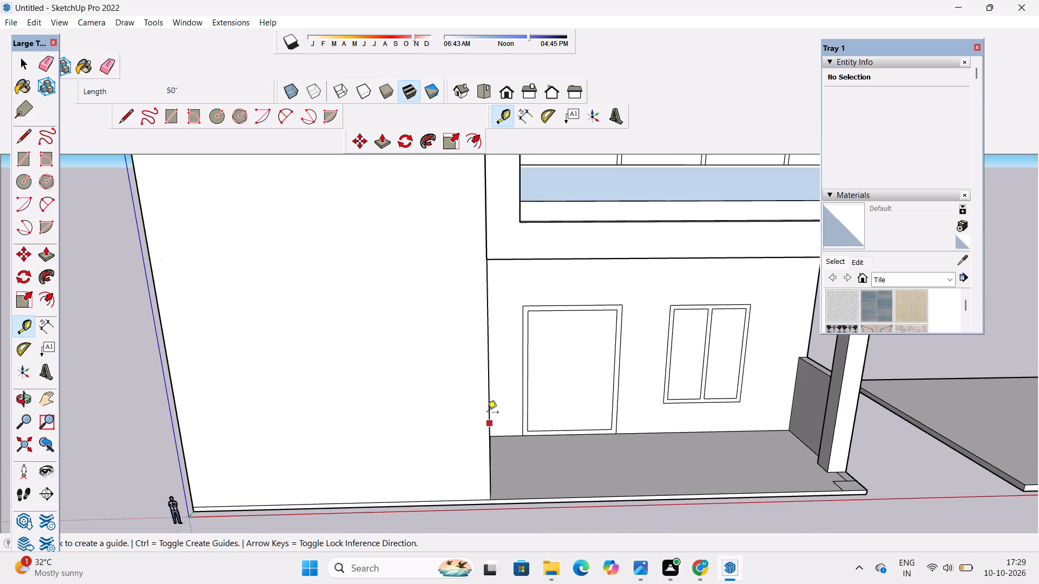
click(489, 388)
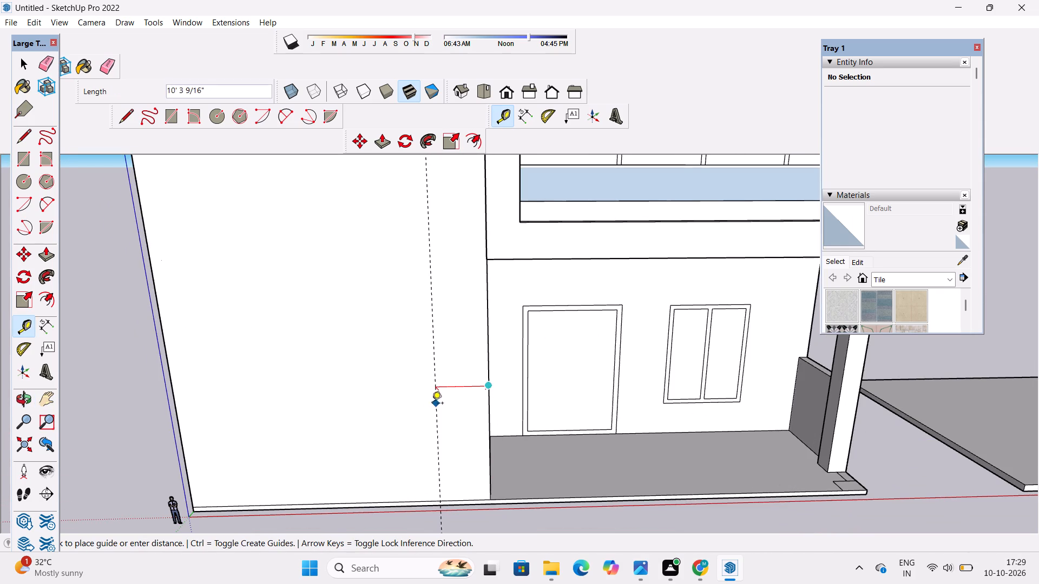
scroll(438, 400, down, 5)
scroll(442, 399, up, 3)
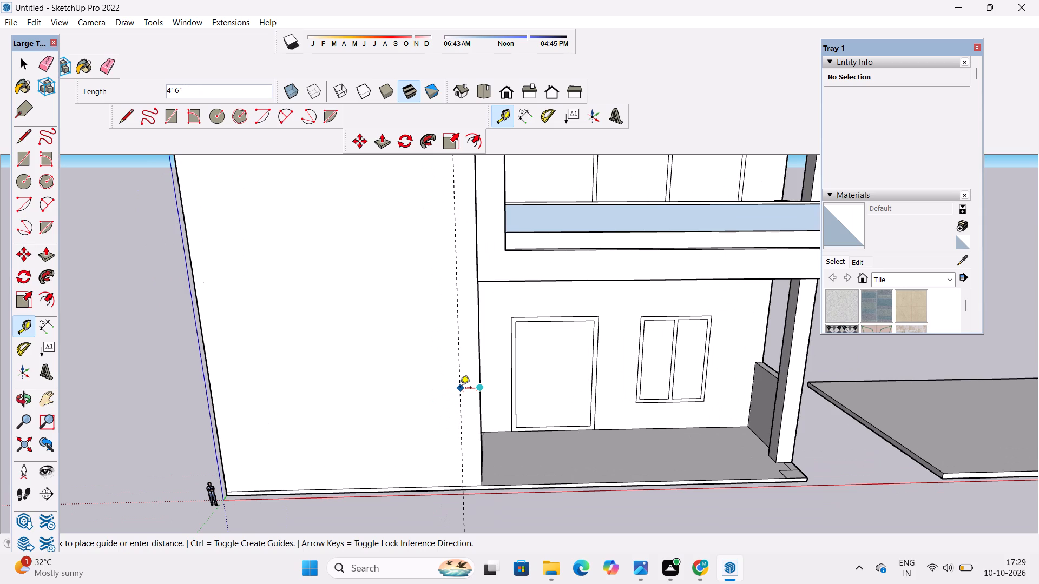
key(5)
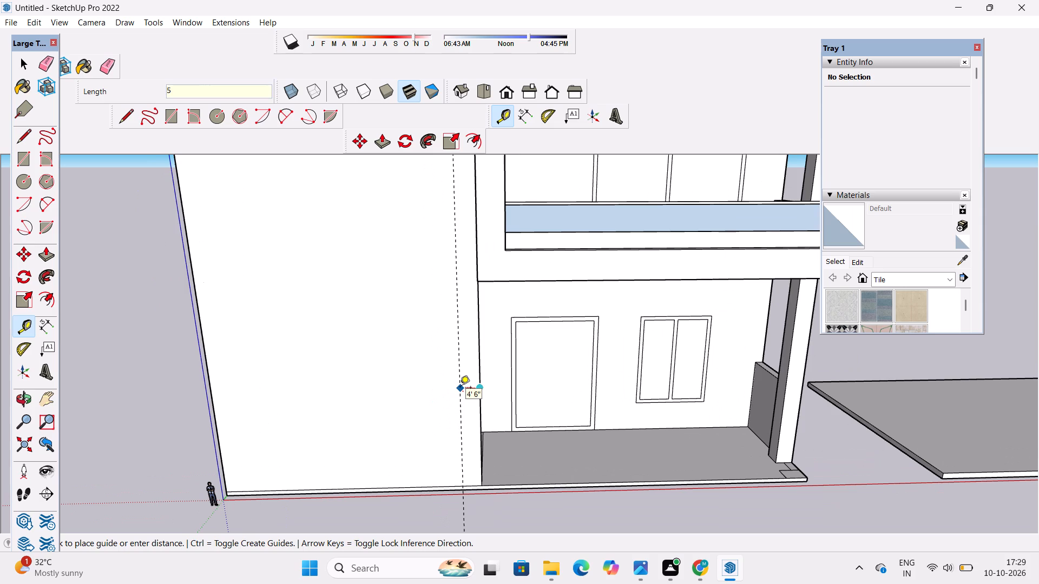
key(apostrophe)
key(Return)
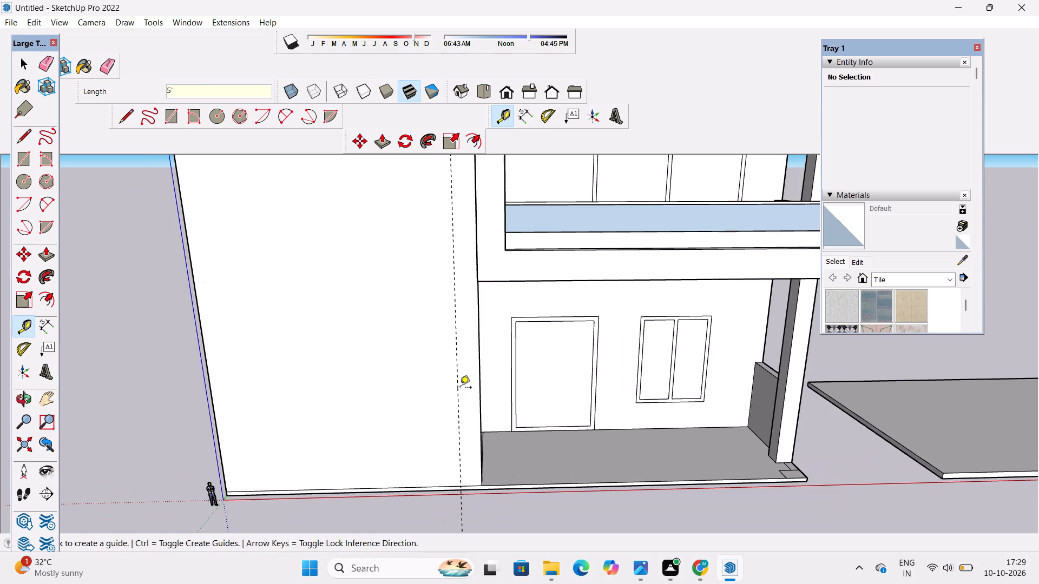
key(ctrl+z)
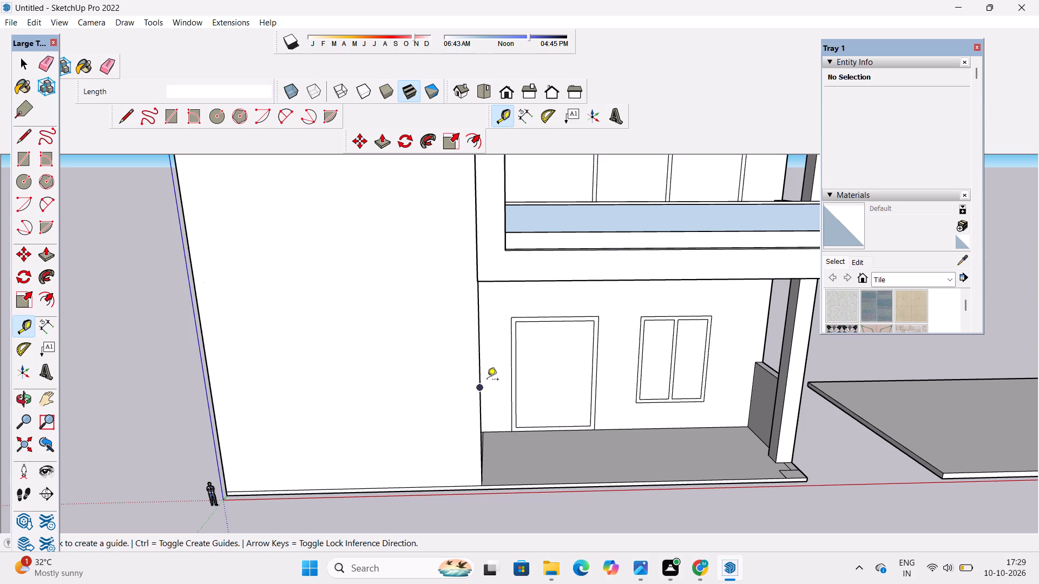
Place two vertical guides 4' from the solid front wall's edge beside the porch, one on the wall and one on the porch side.
click(479, 387)
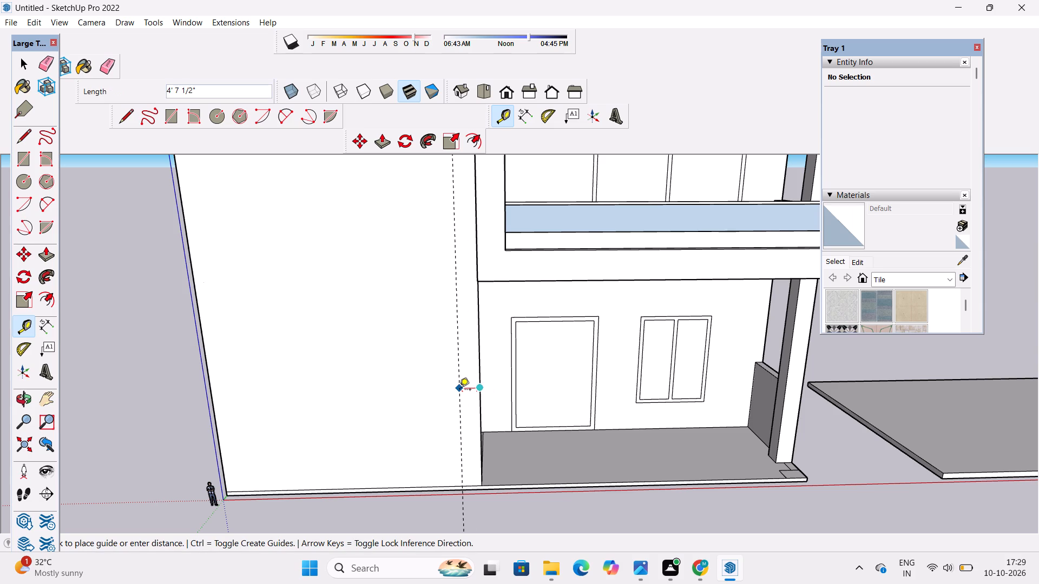
text(4')
key(Return)
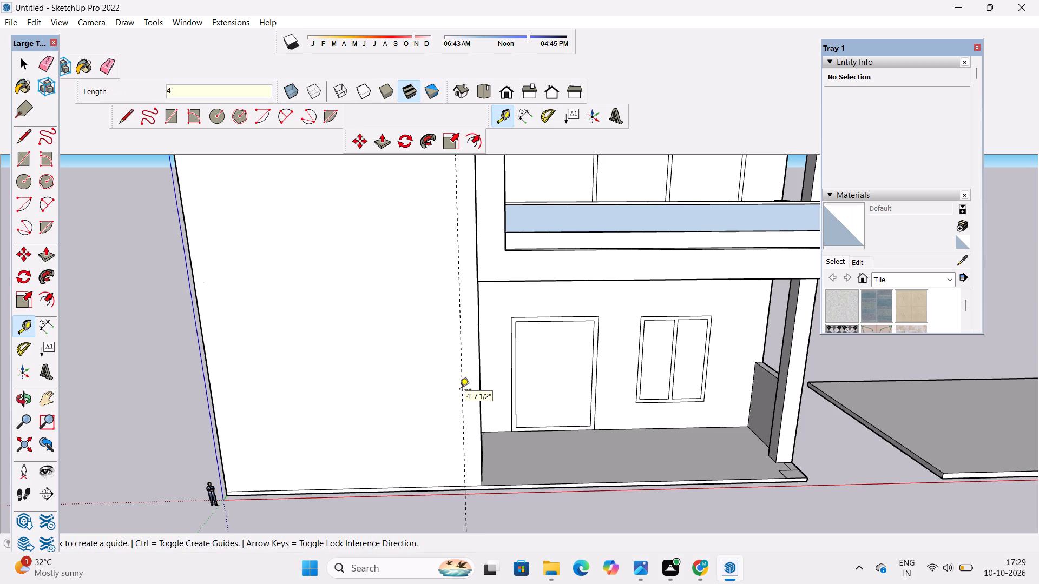
scroll(455, 368, down, 1)
scroll(468, 397, up, 3)
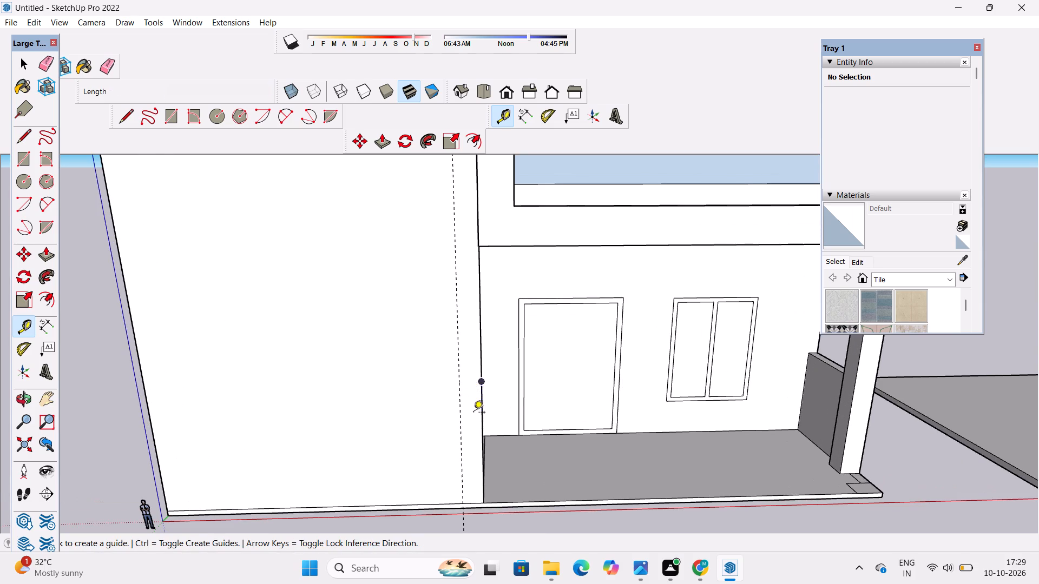
click(481, 383)
text(4')
key(Return)
Examine the two vertical guides against the front wall, porch door and porch floor from several angles.
key(o)
scroll(503, 382, down, 4)
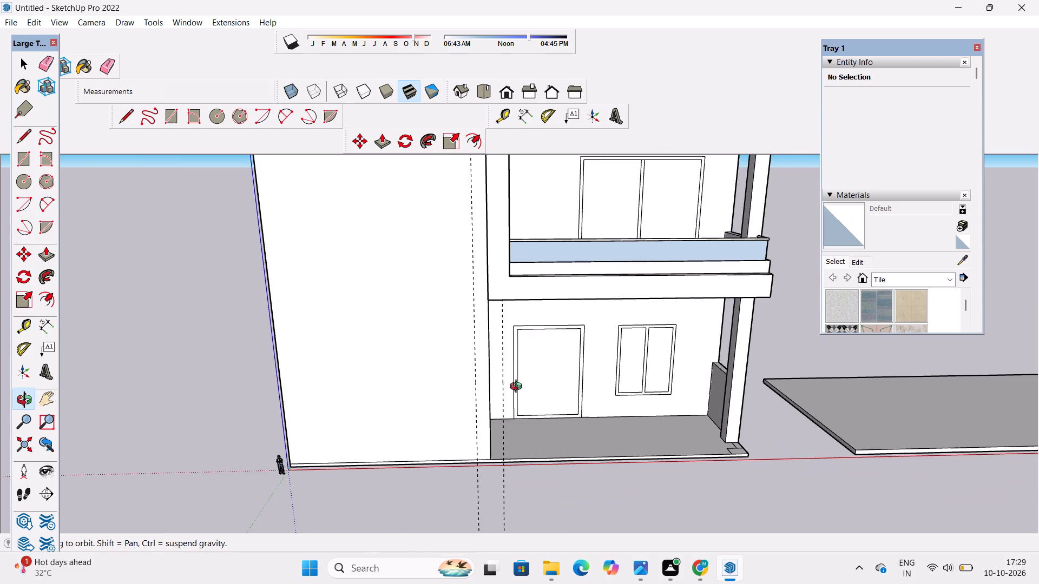
drag(545, 388, 543, 396)
shift+drag(490, 443, 489, 463)
drag(488, 470, 494, 413)
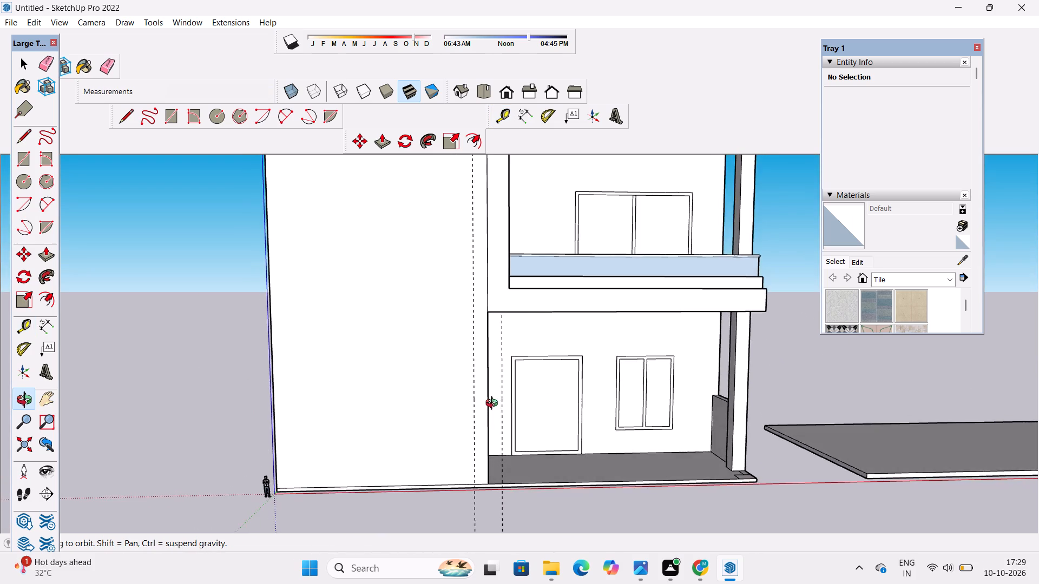
scroll(494, 408, down, 4)
drag(514, 476, 687, 507)
scroll(525, 489, up, 8)
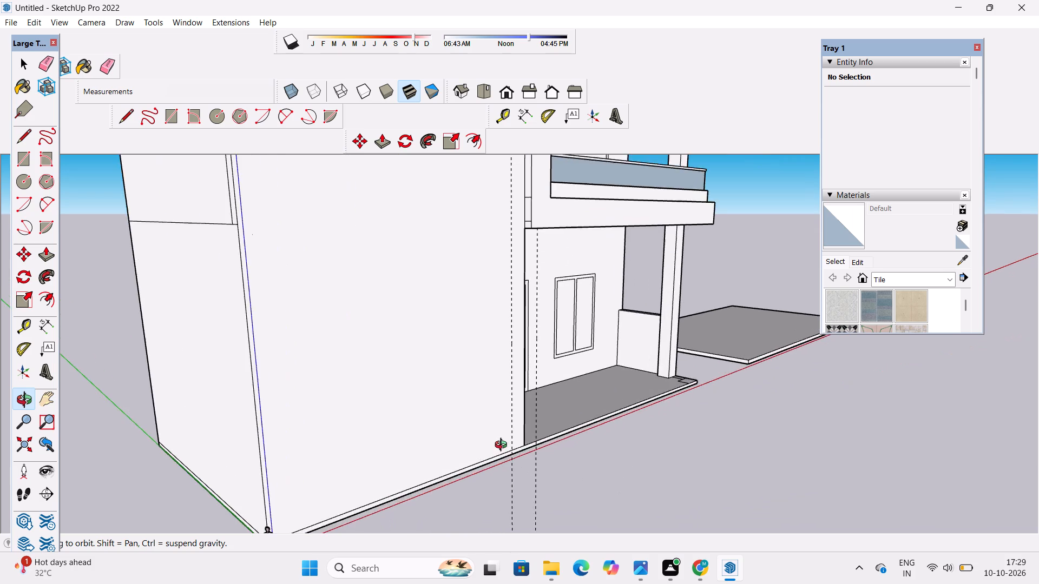
scroll(503, 446, up, 4)
drag(512, 454, 569, 475)
click(569, 475)
drag(568, 477, 493, 483)
scroll(521, 482, up, 1)
shift+drag(522, 481, 526, 452)
drag(548, 455, 497, 463)
shift+drag(497, 463, 500, 476)
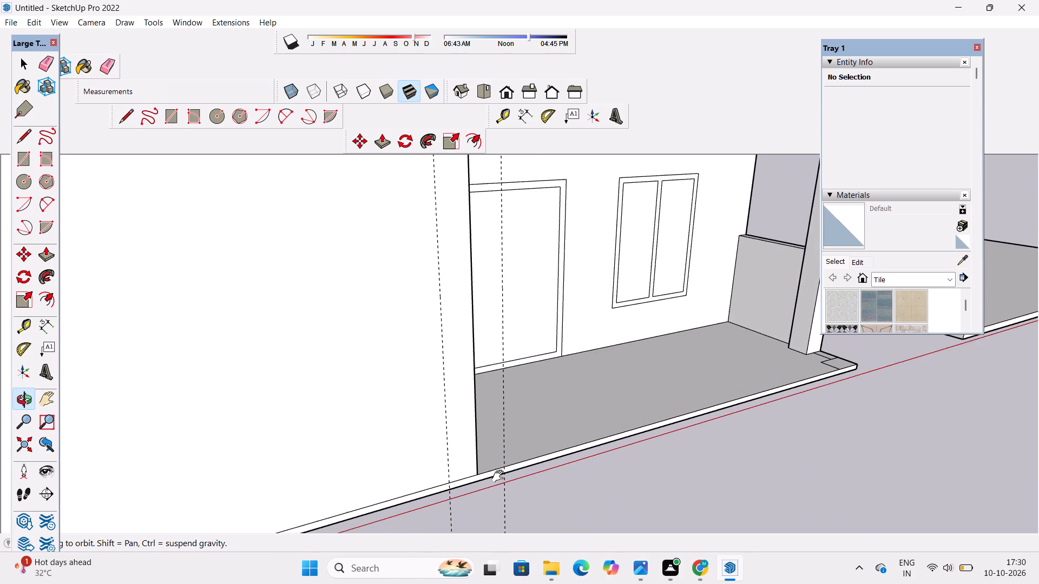
shift+drag(500, 476, 500, 477)
drag(500, 479, 482, 466)
scroll(469, 453, down, 3)
drag(469, 453, 419, 461)
drag(419, 461, 436, 485)
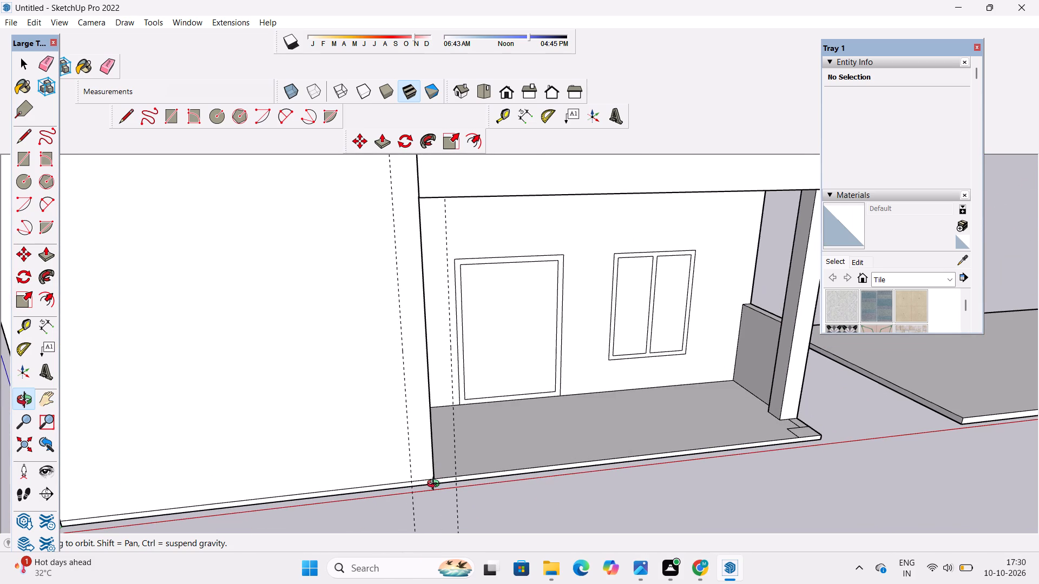
Examine the solid front wall's edge, the two vertical guides and the porch opening from closer and farther views.
scroll(436, 485, up, 3)
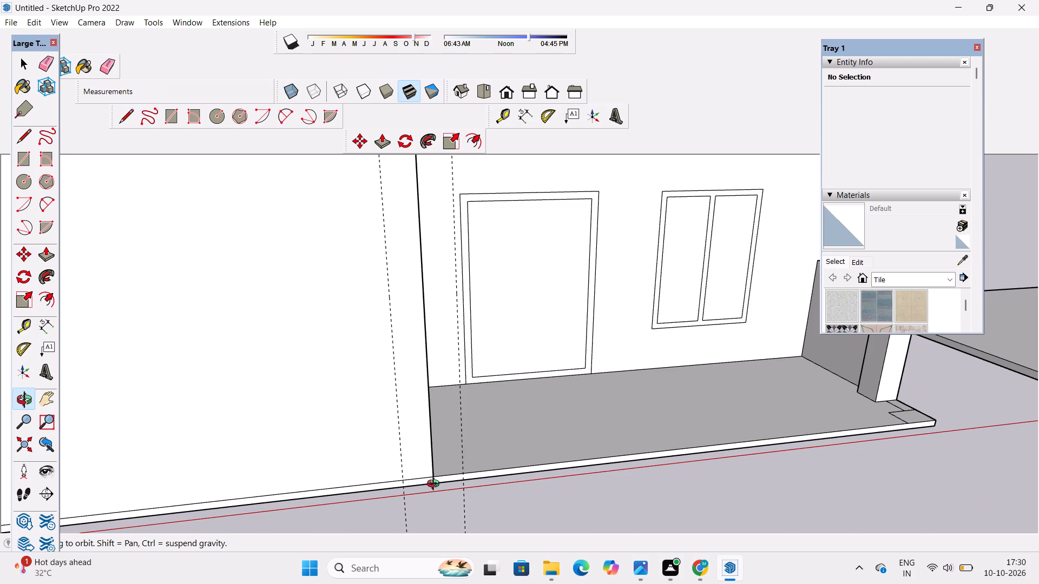
scroll(440, 456, down, 4)
shift+drag(449, 452, 463, 481)
scroll(464, 468, down, 6)
drag(482, 475, 458, 440)
scroll(456, 437, up, 3)
shift+click(451, 453)
shift+drag(450, 459, 450, 446)
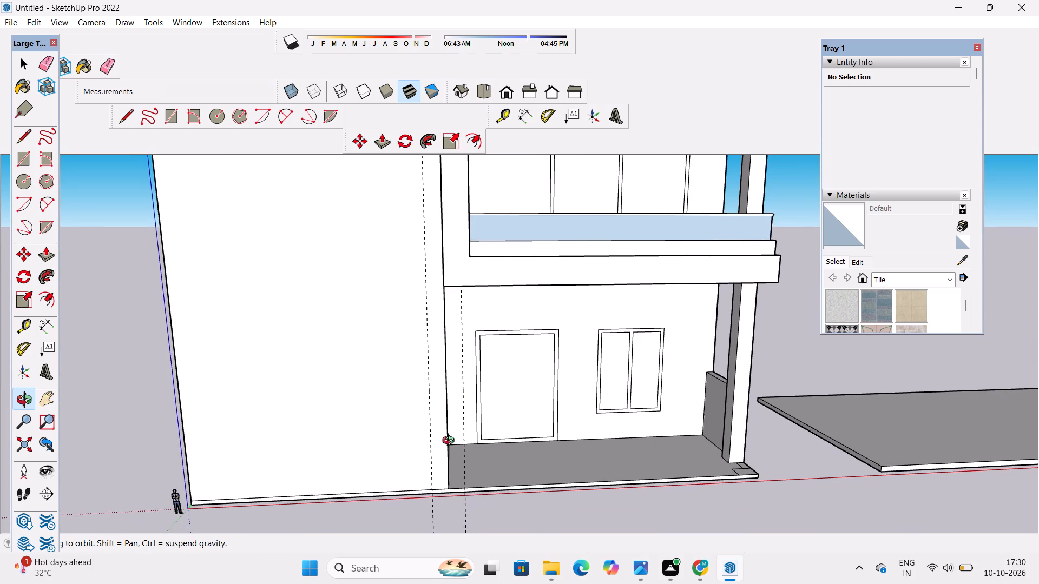
scroll(451, 442, up, 2)
shift+drag(453, 465, 467, 491)
shift+click(467, 491)
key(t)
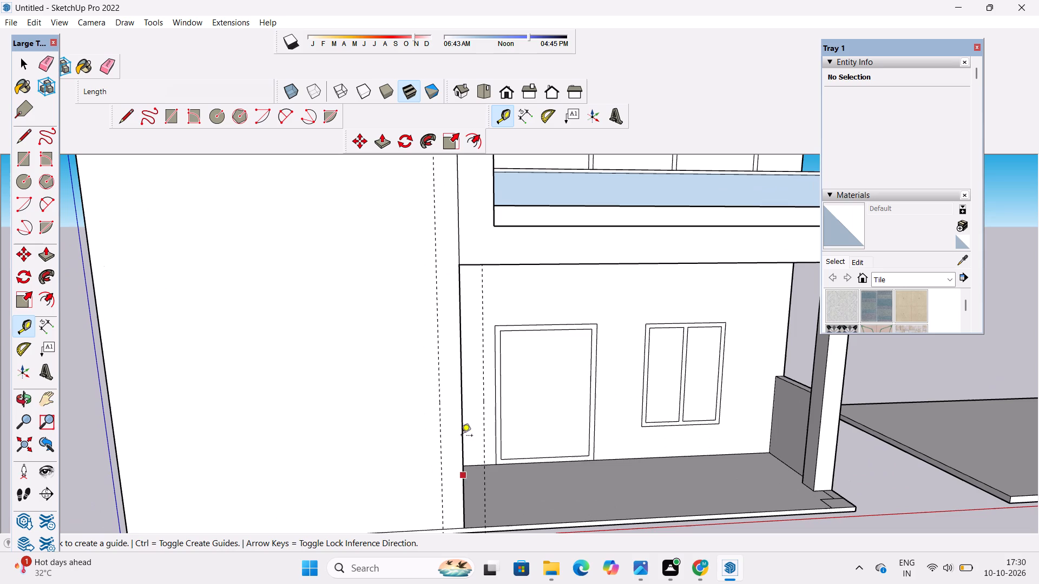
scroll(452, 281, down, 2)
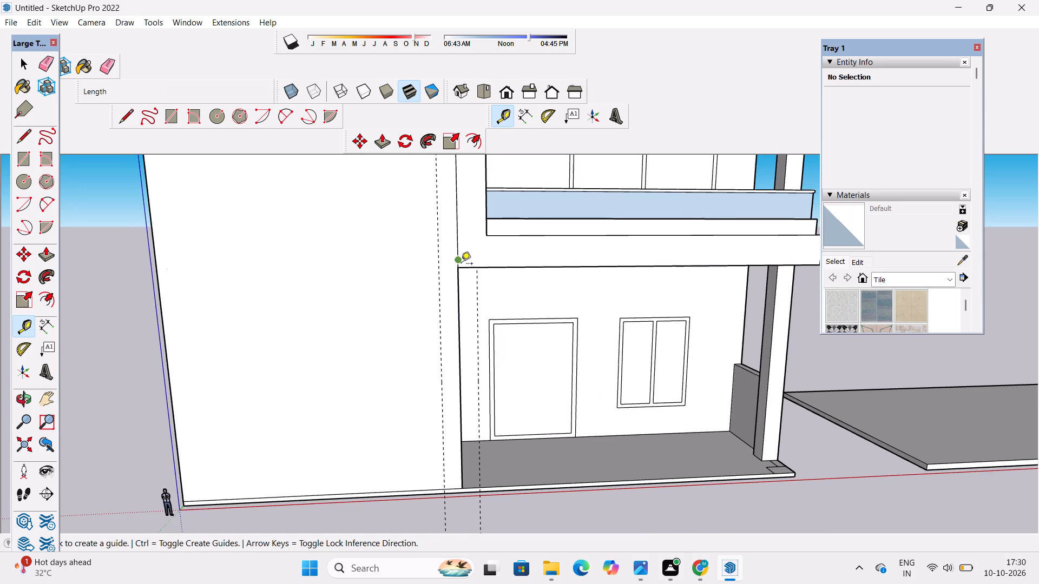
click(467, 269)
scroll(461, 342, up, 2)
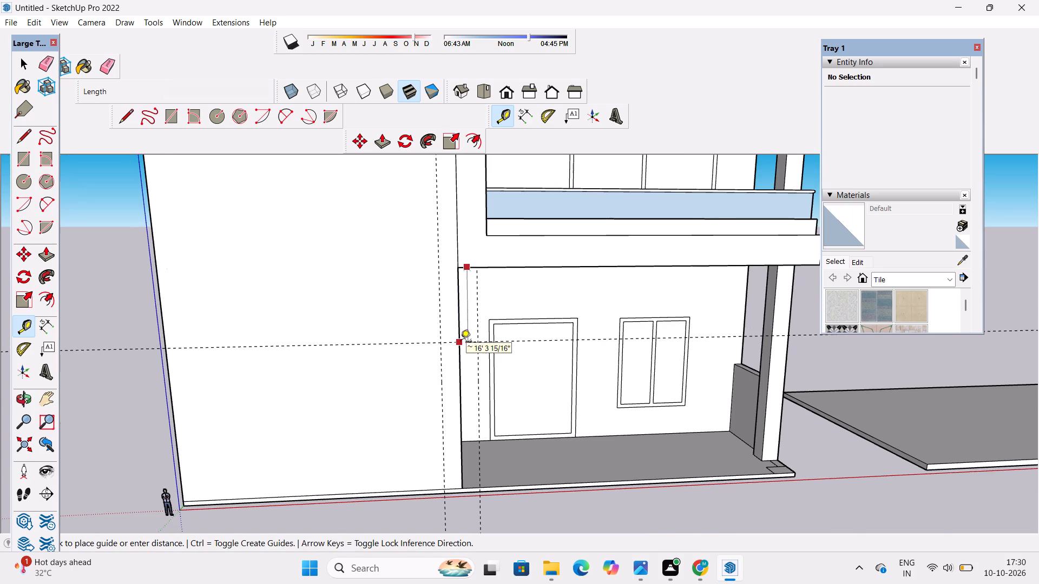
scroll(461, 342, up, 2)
Erase the two short horizontal edges across the solid front wall's narrow end face, at the level of the balcony beam.
key(o)
scroll(431, 290, down, 6)
drag(424, 303, 586, 336)
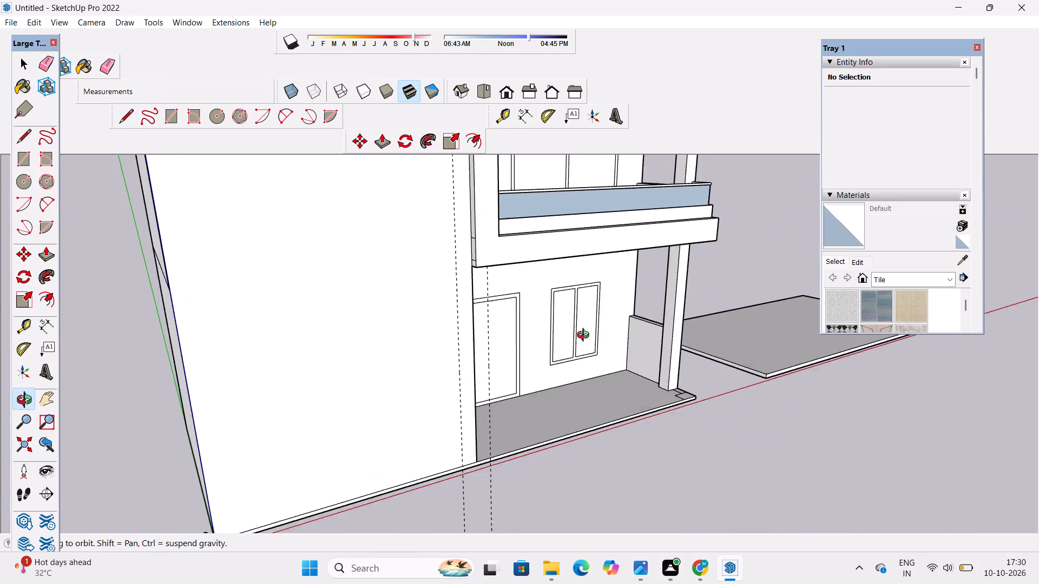
drag(586, 336, 590, 336)
scroll(466, 313, up, 2)
shift+drag(466, 309, 457, 282)
drag(457, 288, 468, 308)
shift+drag(469, 323, 452, 366)
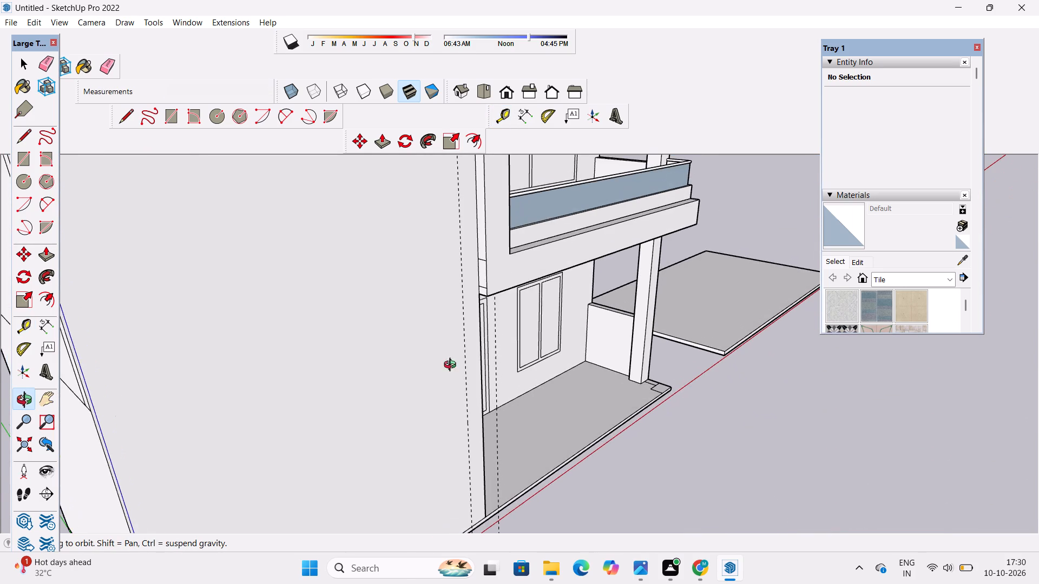
drag(468, 367, 506, 361)
key(e)
scroll(520, 248, up, 7)
drag(514, 254, 512, 266)
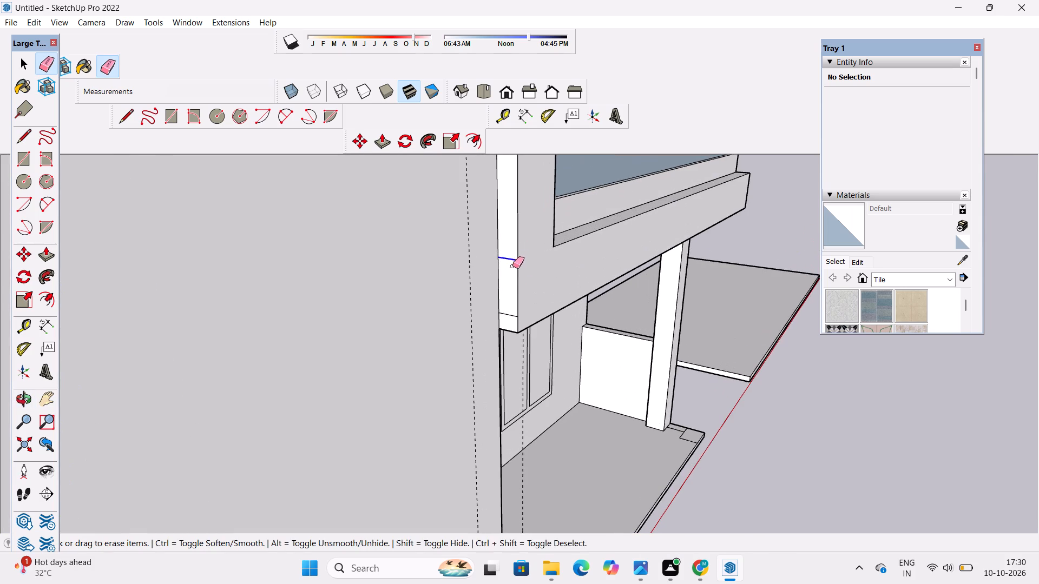
drag(512, 266, 510, 275)
drag(504, 303, 503, 315)
key(space)
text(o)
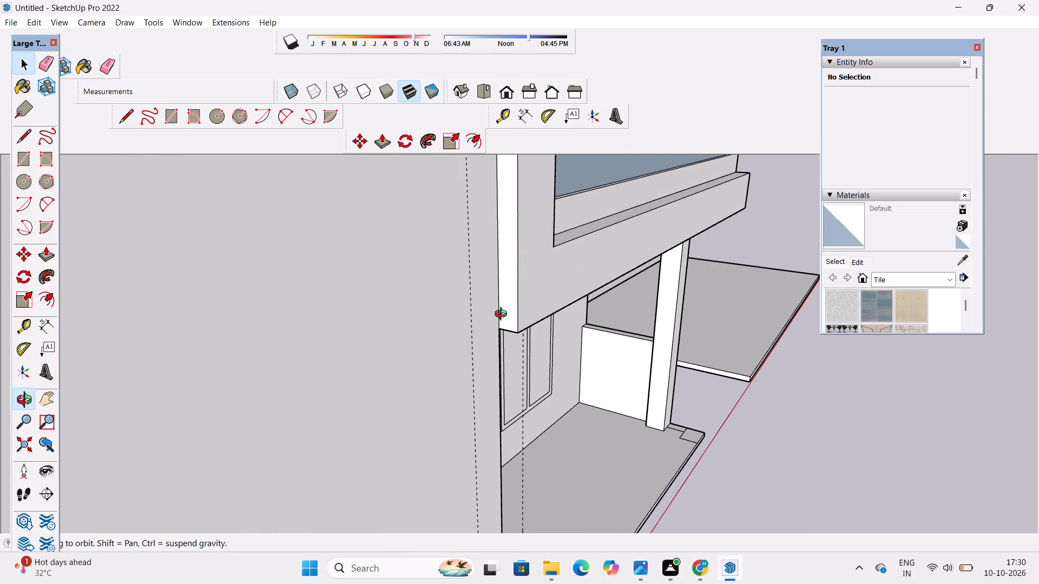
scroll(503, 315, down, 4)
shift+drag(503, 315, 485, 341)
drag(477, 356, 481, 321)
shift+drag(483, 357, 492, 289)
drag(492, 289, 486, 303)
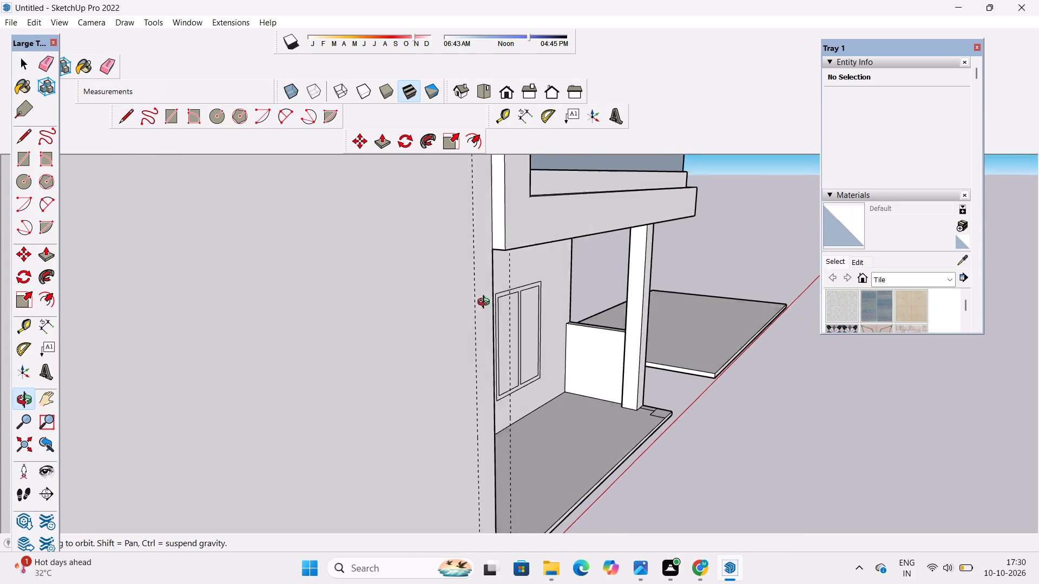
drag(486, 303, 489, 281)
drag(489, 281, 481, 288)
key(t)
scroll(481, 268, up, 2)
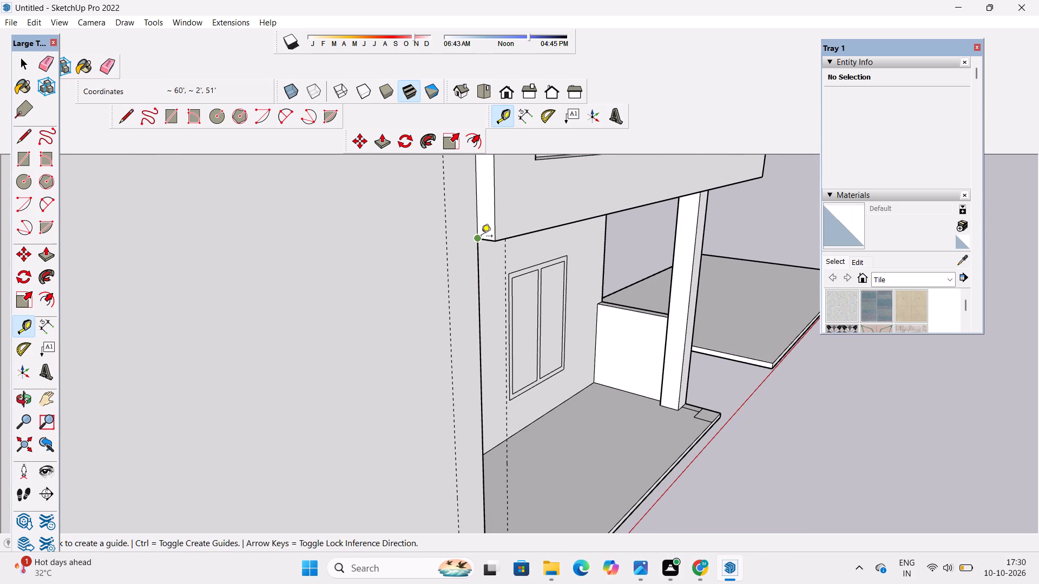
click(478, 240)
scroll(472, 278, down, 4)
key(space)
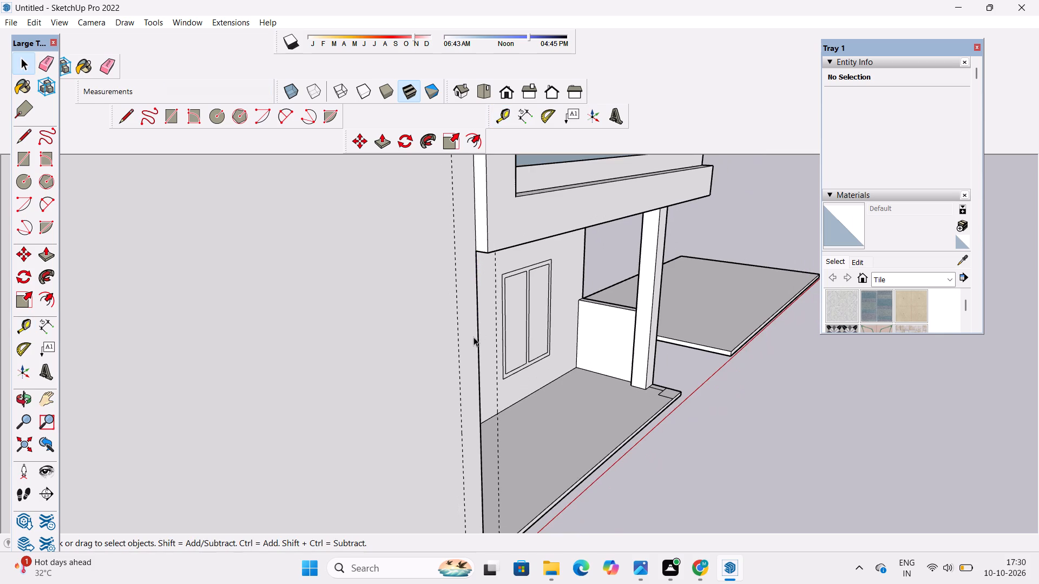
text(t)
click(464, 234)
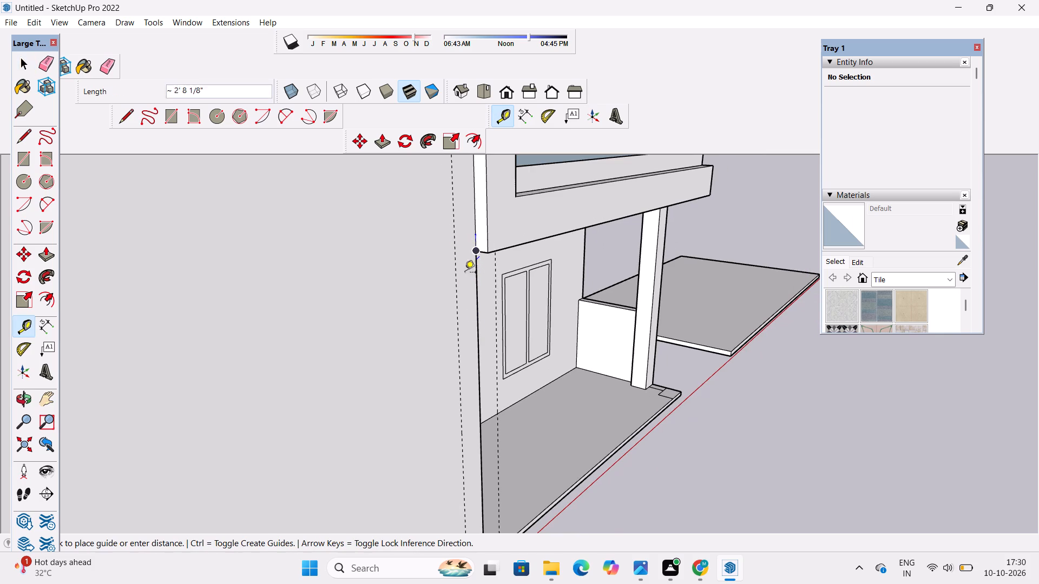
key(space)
Place a horizontal guide 35' above the bottom edge of the house front, running across the solid front wall and porch.
text(t)
scroll(458, 332, down, 4)
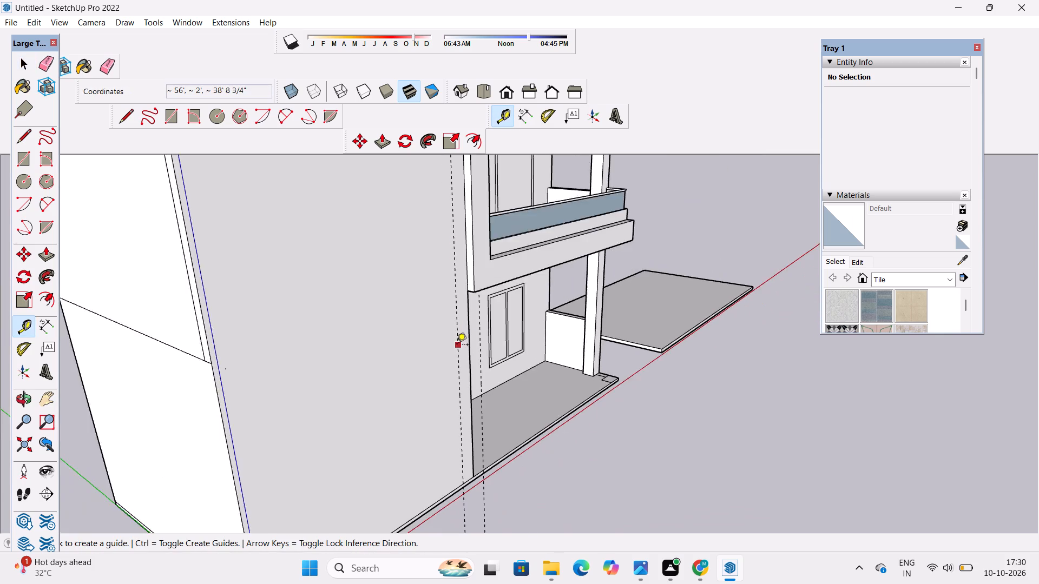
scroll(457, 346, down, 11)
scroll(451, 434, up, 5)
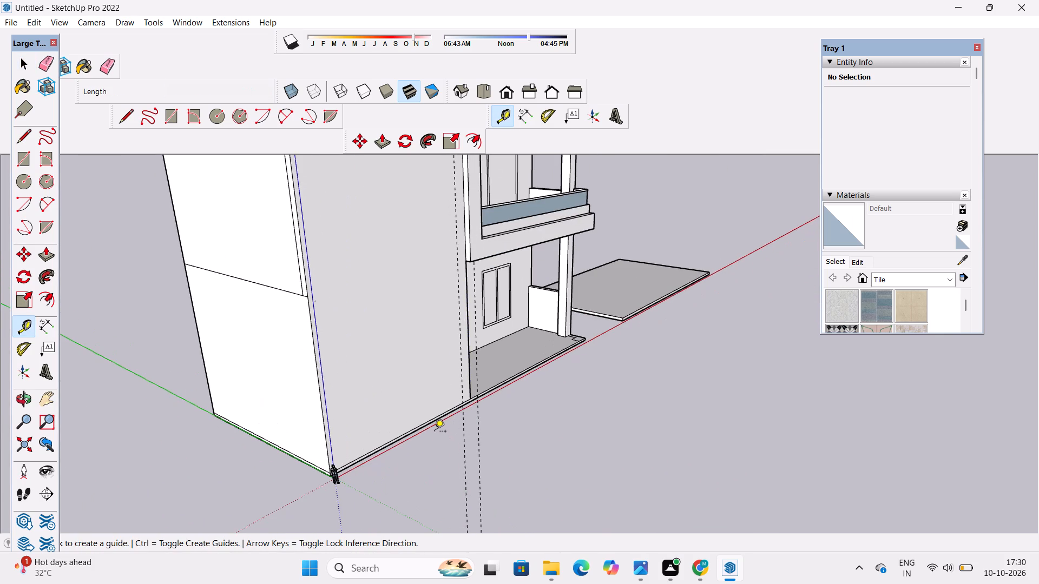
scroll(435, 432, down, 1)
scroll(435, 432, up, 13)
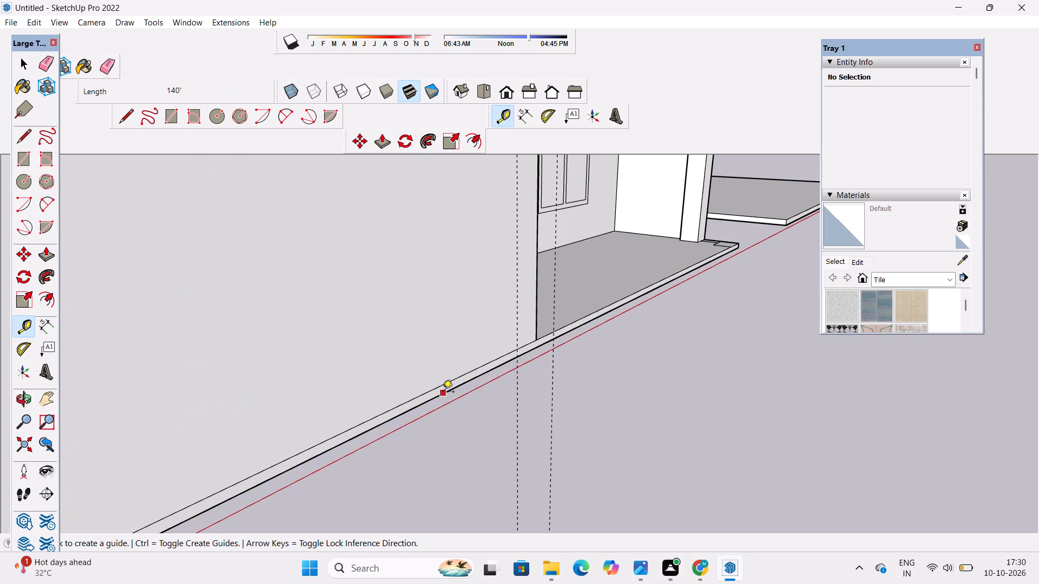
click(443, 395)
scroll(443, 405, down, 12)
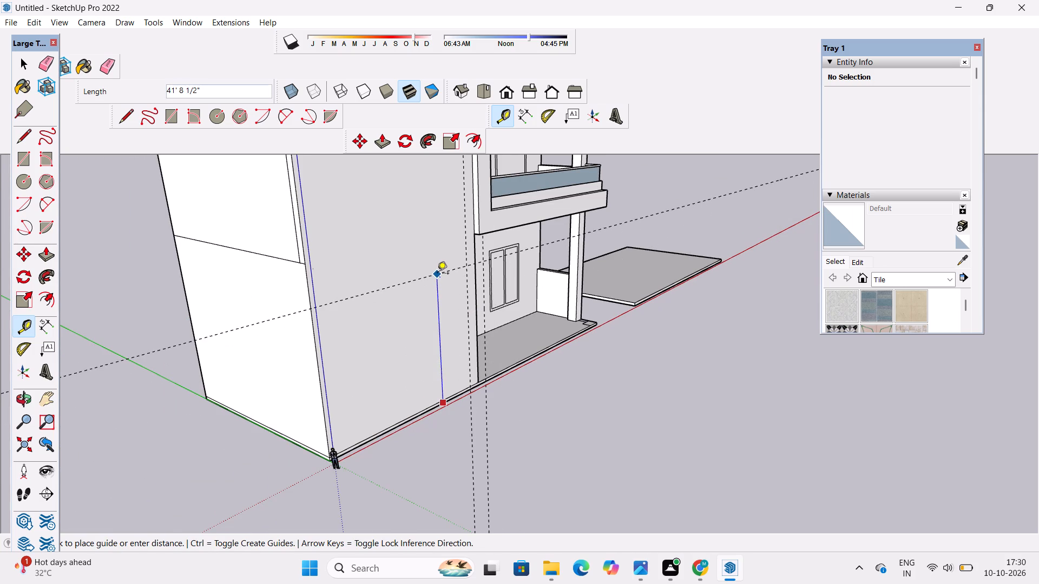
scroll(441, 296, up, 2)
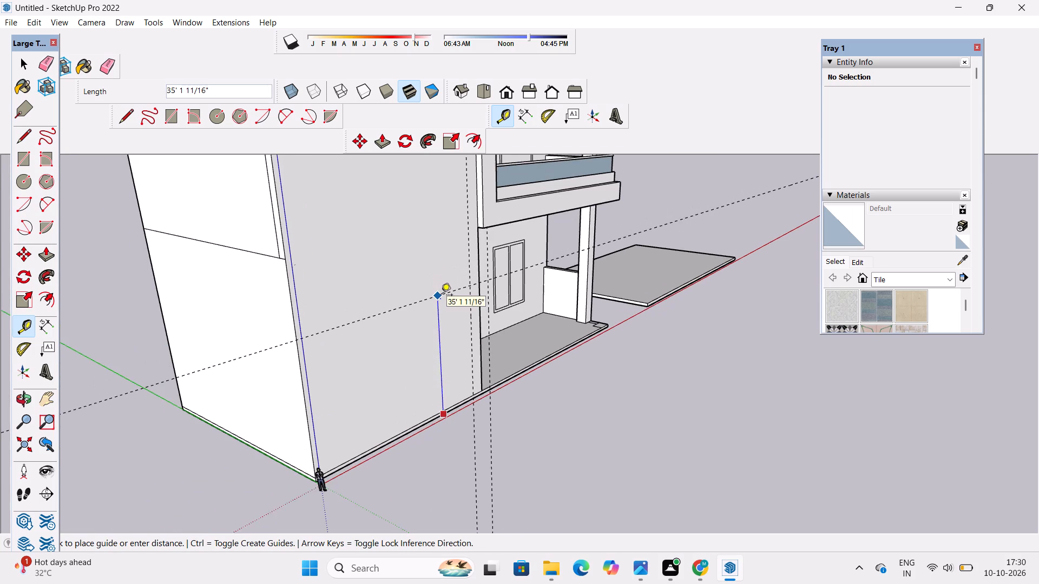
text(35')
key(Return)
Examine the horizontal and vertical guides against the front wall, porch door, window and porch floor from several angles.
key(o)
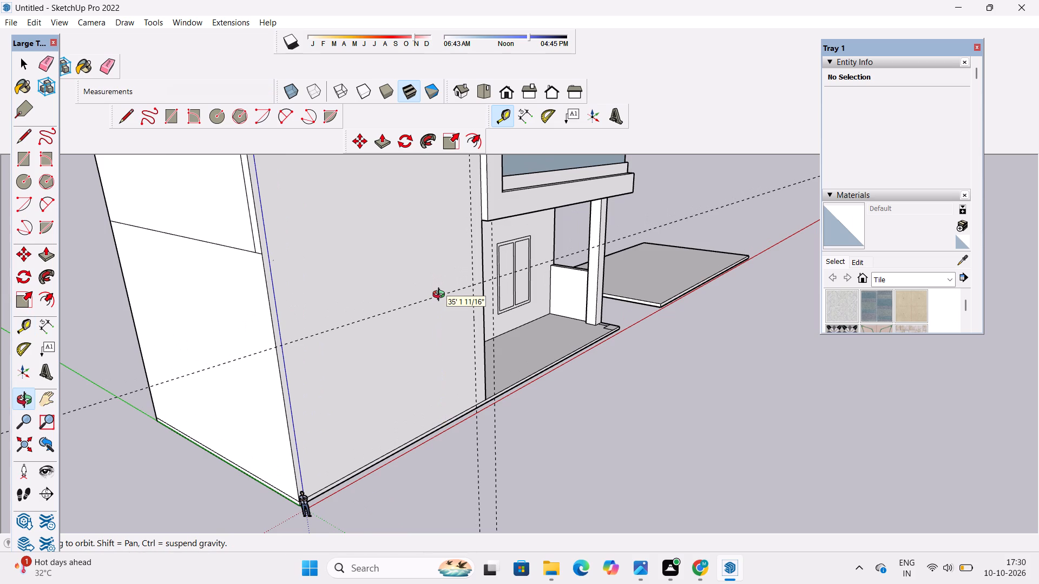
scroll(441, 296, down, 2)
drag(650, 327, 643, 331)
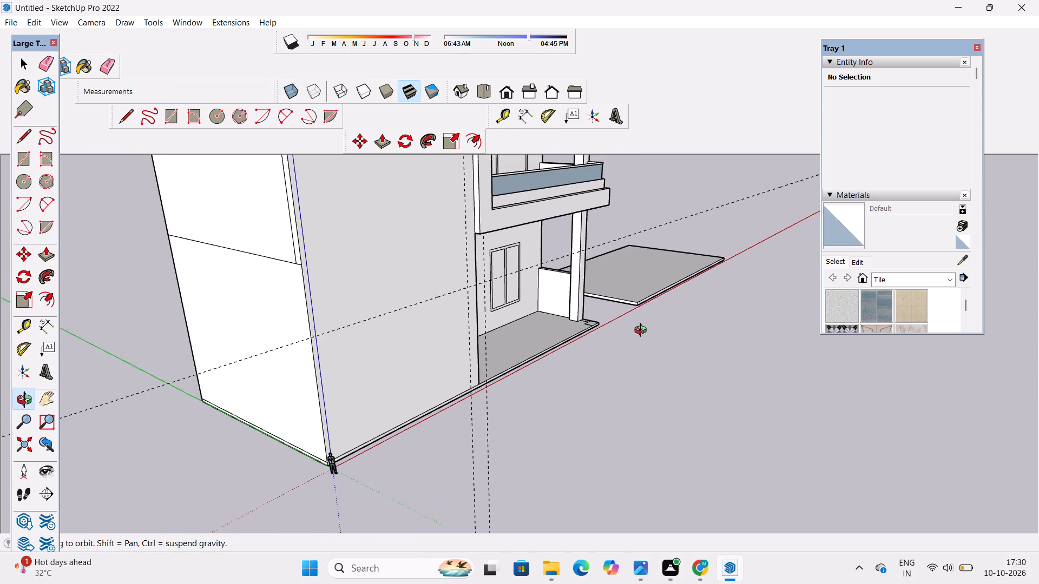
drag(643, 331, 462, 357)
shift+drag(478, 348, 478, 387)
drag(526, 397, 507, 327)
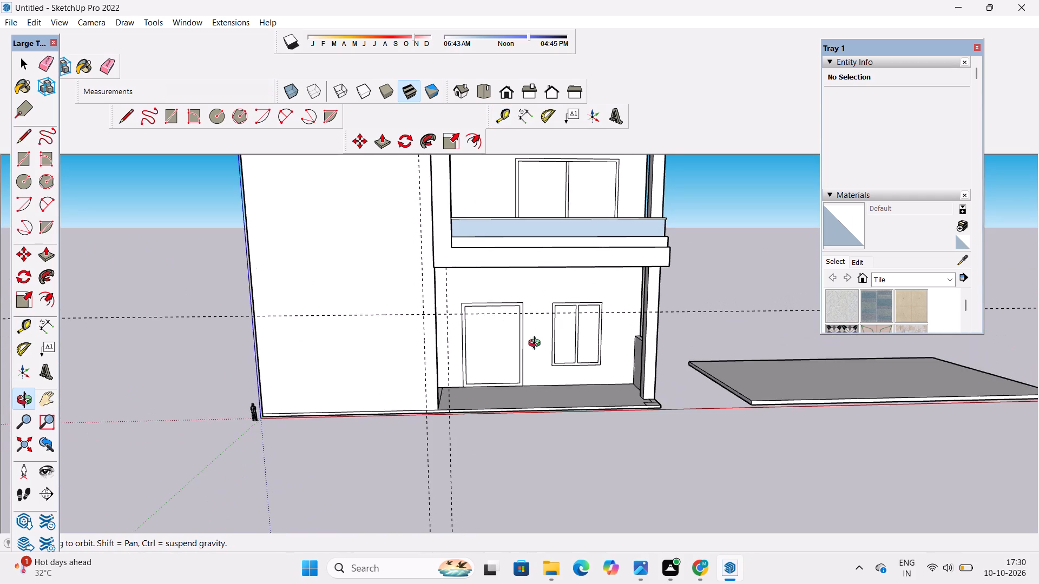
scroll(586, 390, up, 3)
shift+drag(587, 403, 578, 353)
drag(577, 352, 585, 451)
scroll(419, 443, up, 4)
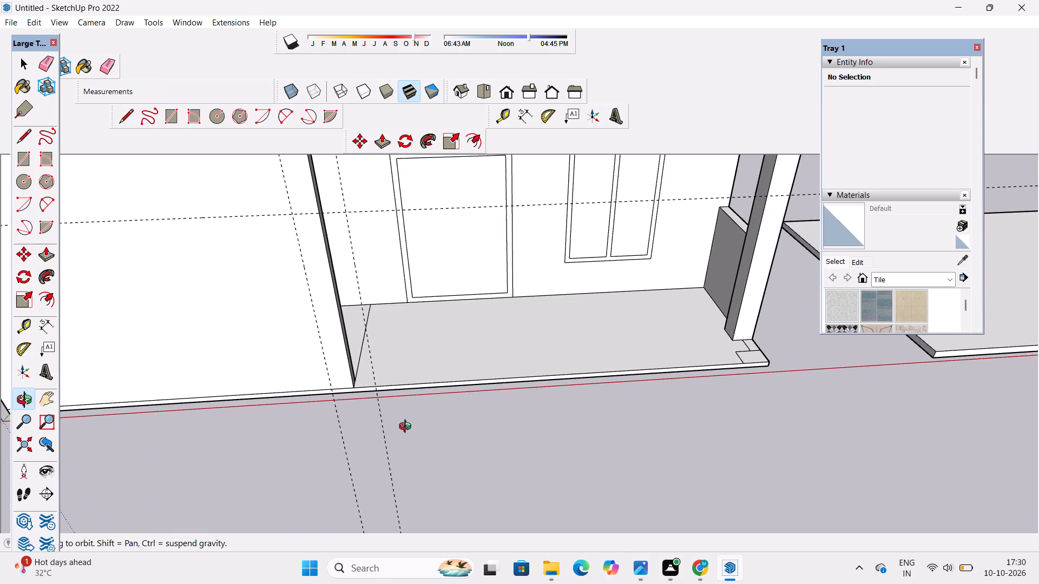
shift+drag(377, 412, 420, 404)
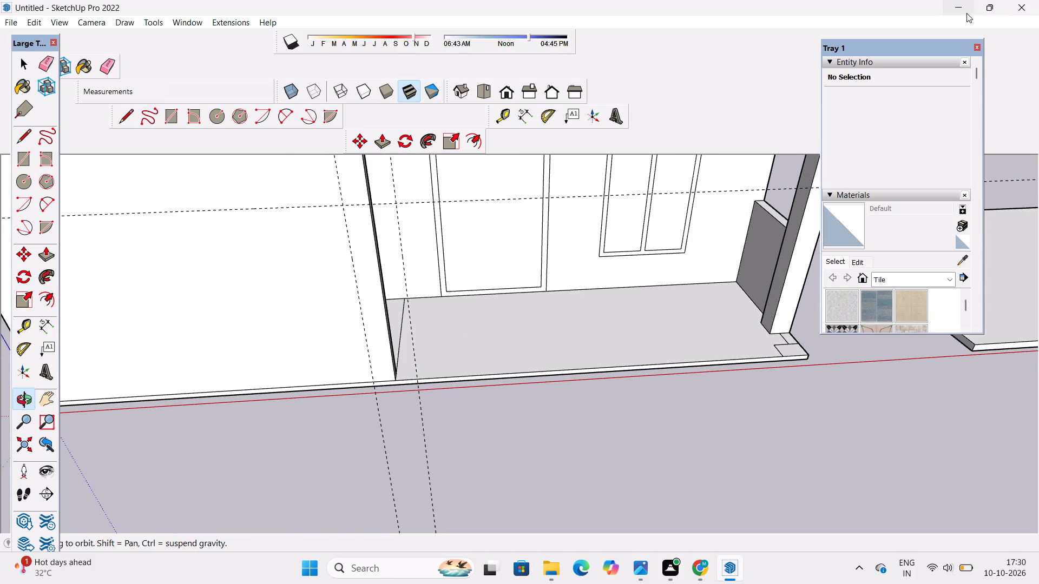
scroll(890, 61, down, 1)
scroll(852, 82, down, 2)
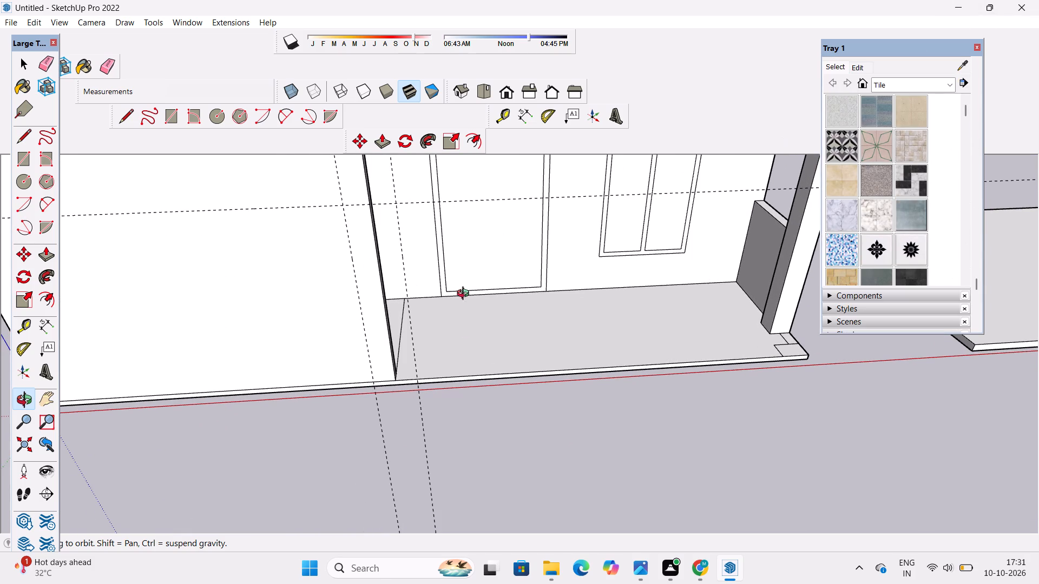
shift+drag(446, 307, 468, 318)
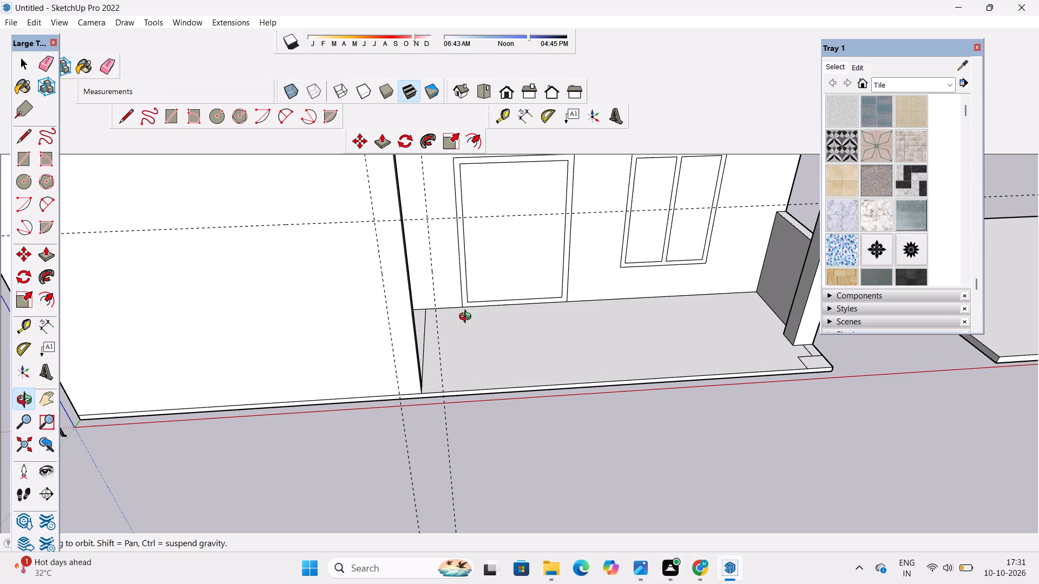
scroll(472, 315, down, 1)
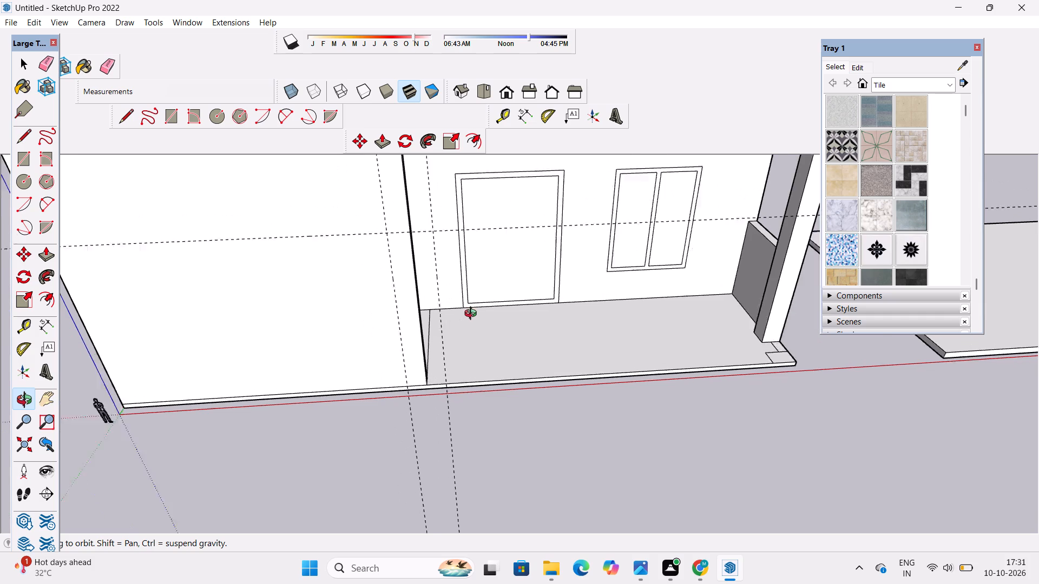
scroll(473, 315, down, 1)
shift+drag(466, 369, 469, 404)
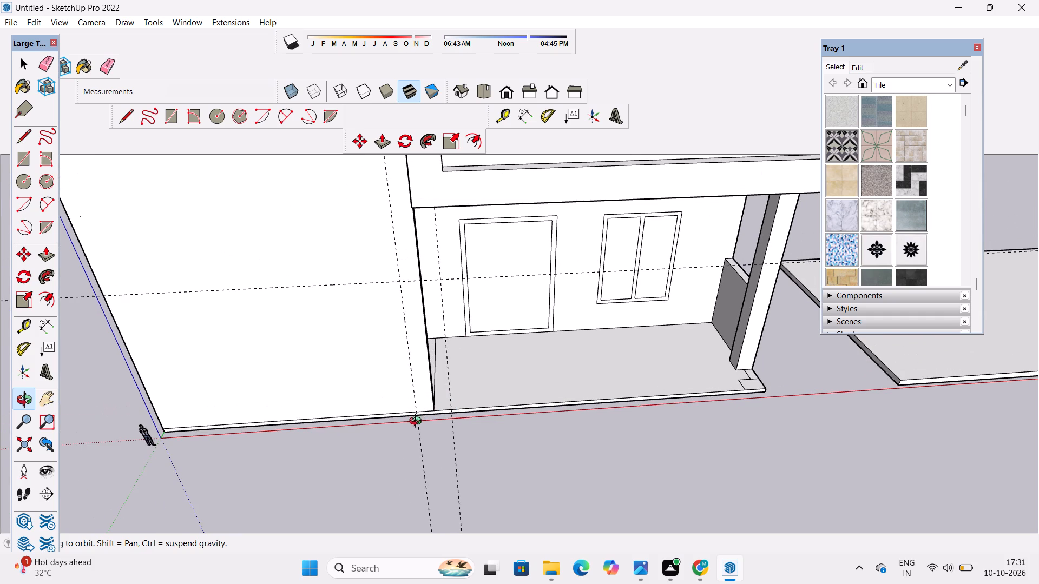
scroll(418, 422, up, 1)
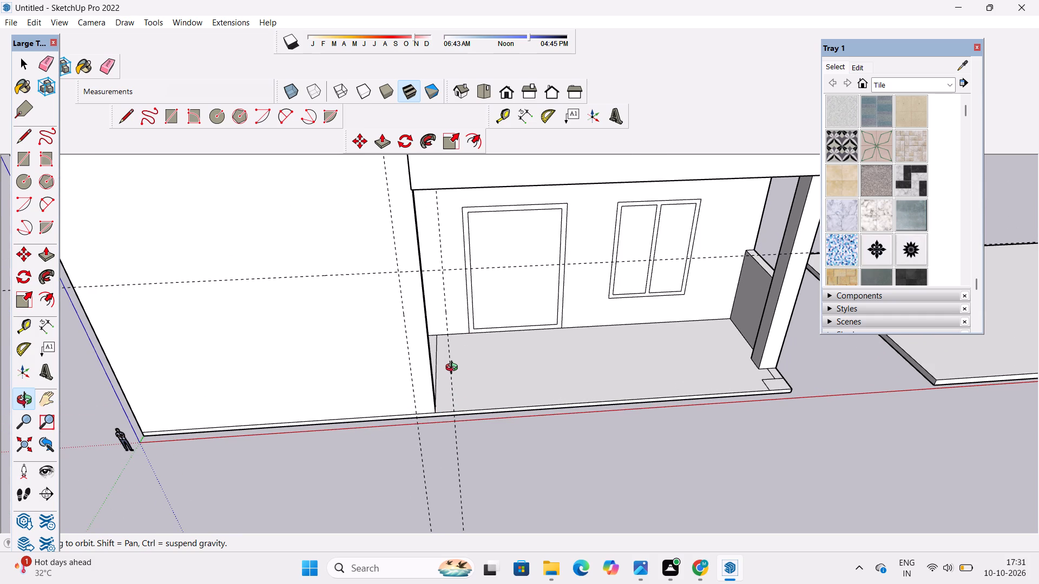
scroll(443, 374, down, 3)
shift+drag(437, 424, 445, 480)
drag(445, 481, 452, 326)
shift+drag(409, 466, 437, 387)
drag(443, 394, 463, 533)
scroll(535, 496, up, 4)
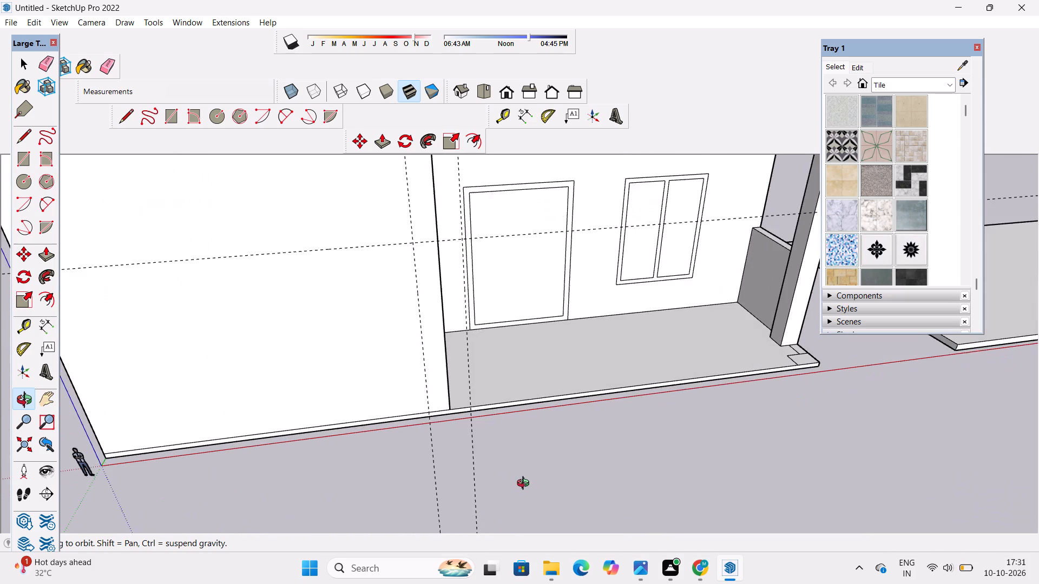
drag(525, 482, 388, 484)
drag(655, 364, 657, 381)
shift+drag(342, 447, 457, 408)
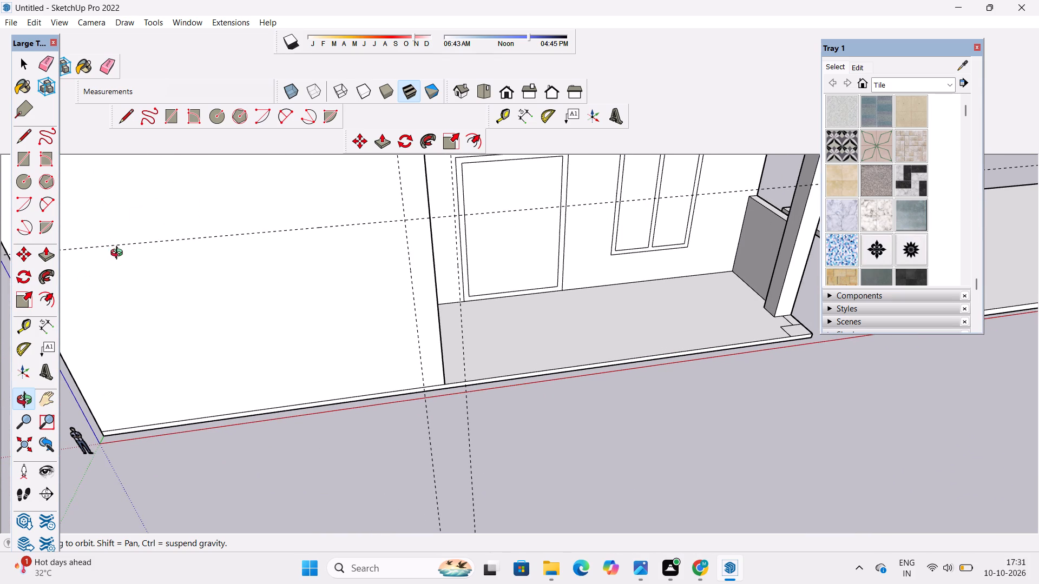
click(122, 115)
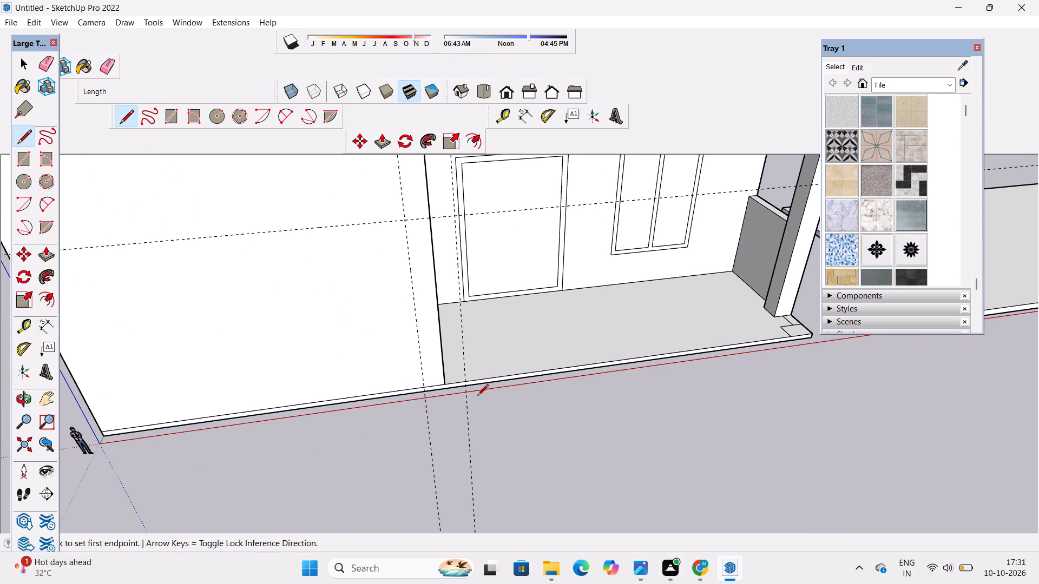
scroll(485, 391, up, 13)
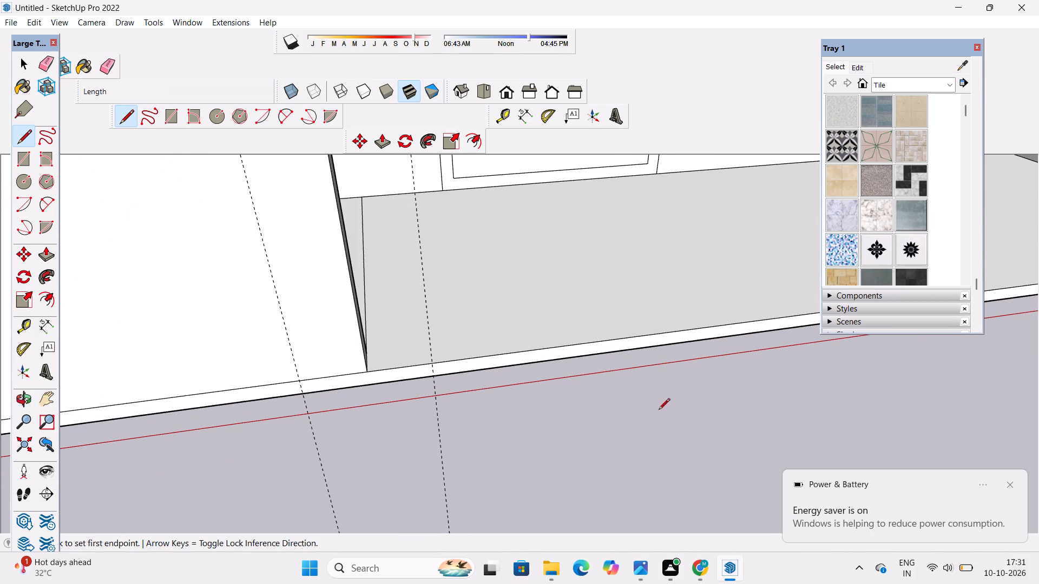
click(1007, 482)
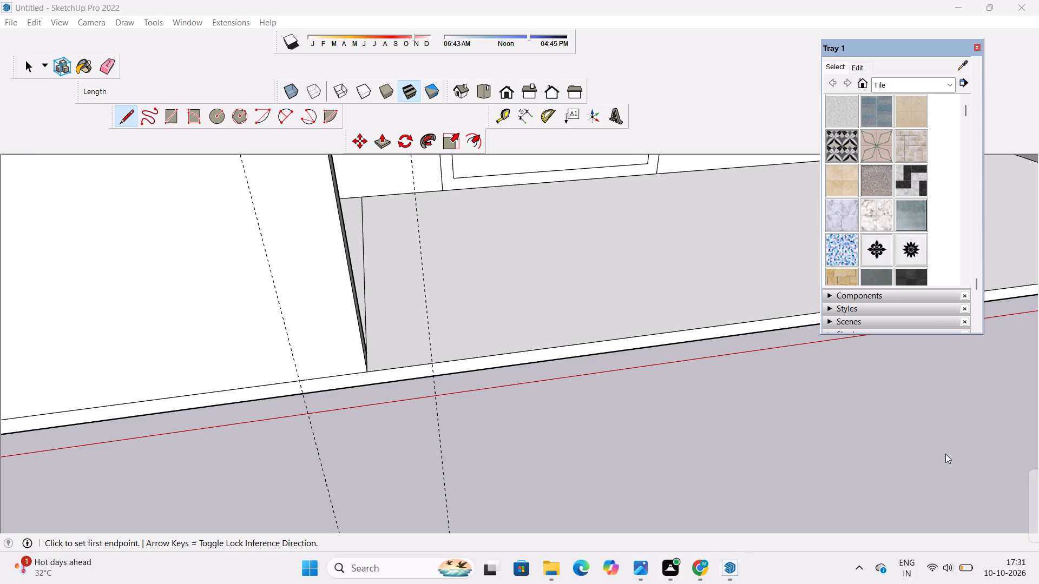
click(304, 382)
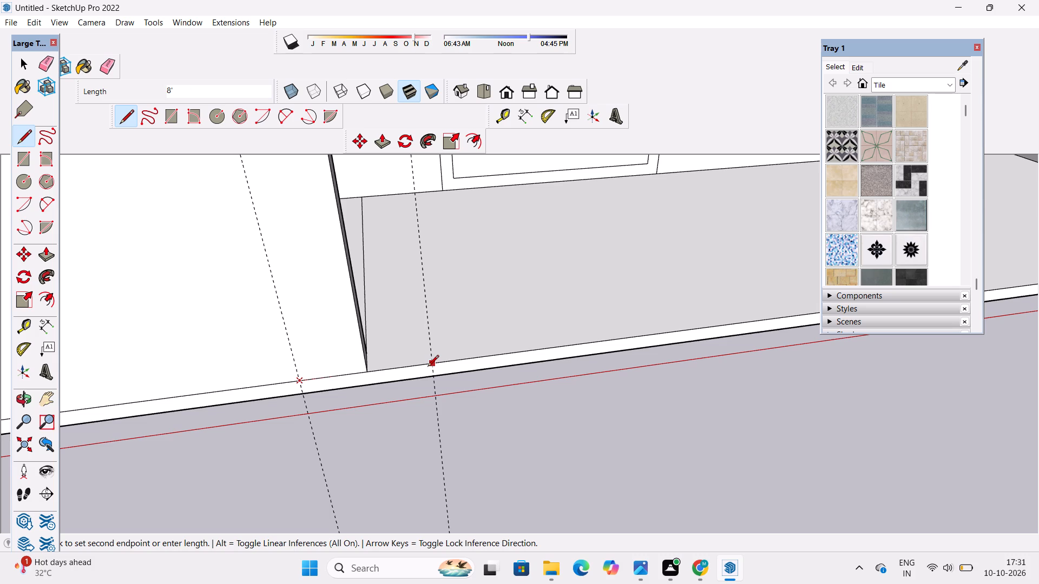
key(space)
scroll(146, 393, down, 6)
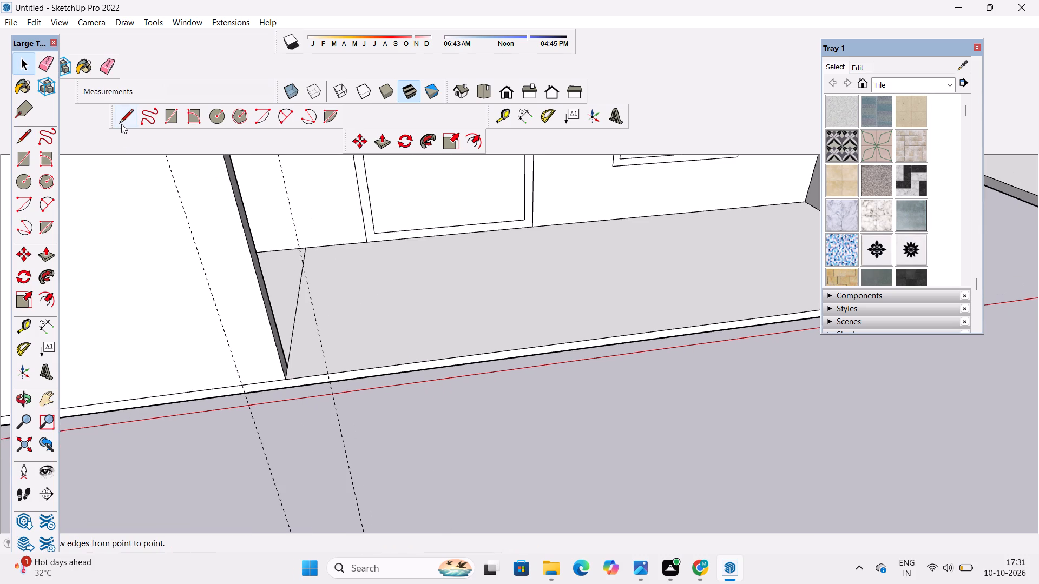
Measure the width of the small rectangle at the porch floor's outer front corner with the Line tool.
click(121, 124)
scroll(162, 353, down, 9)
scroll(601, 318, up, 8)
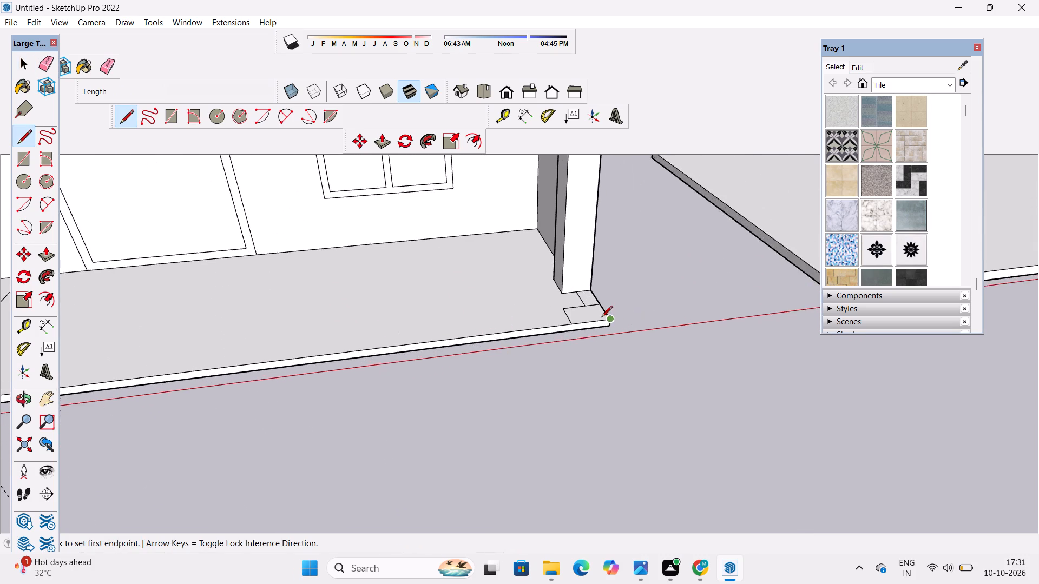
scroll(601, 318, up, 2)
click(615, 320)
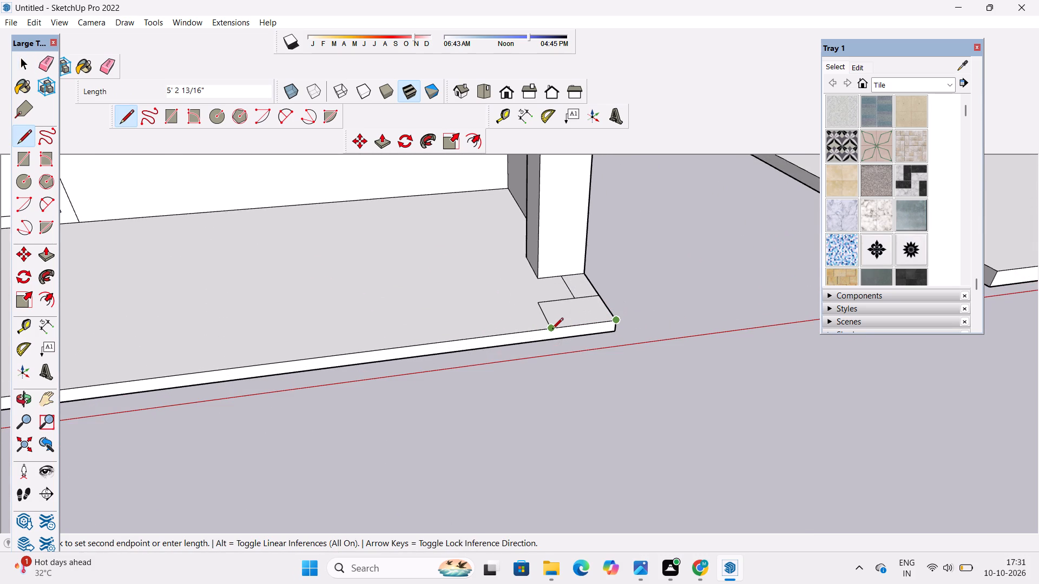
key(space)
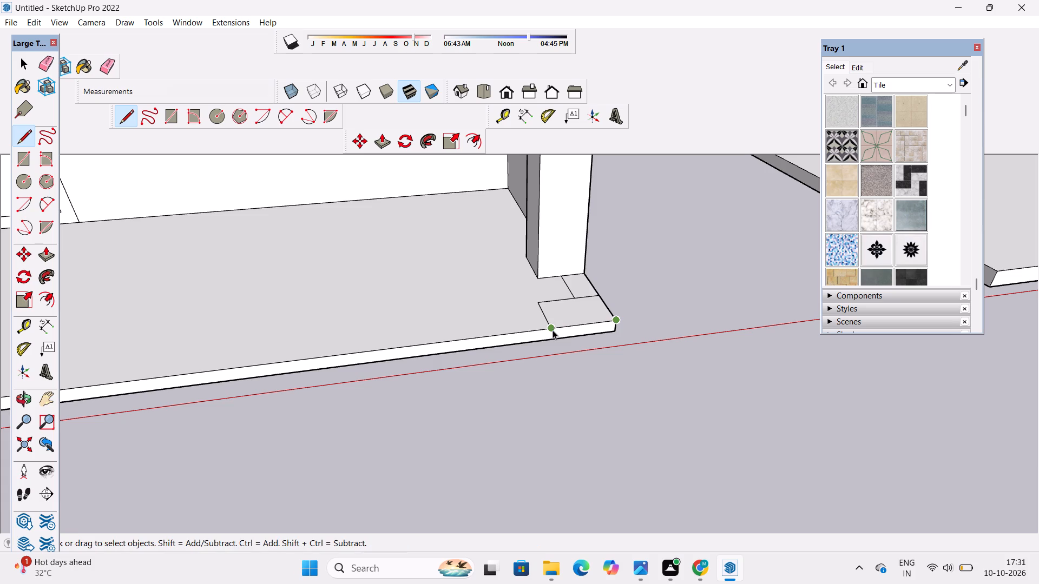
Examine the guides around the solid front wall's edge, the porch opening and the small corner rectangle from several angles.
key(o)
scroll(547, 297, down, 6)
shift+drag(481, 341, 547, 357)
scroll(556, 349, down, 5)
shift+drag(466, 356, 561, 357)
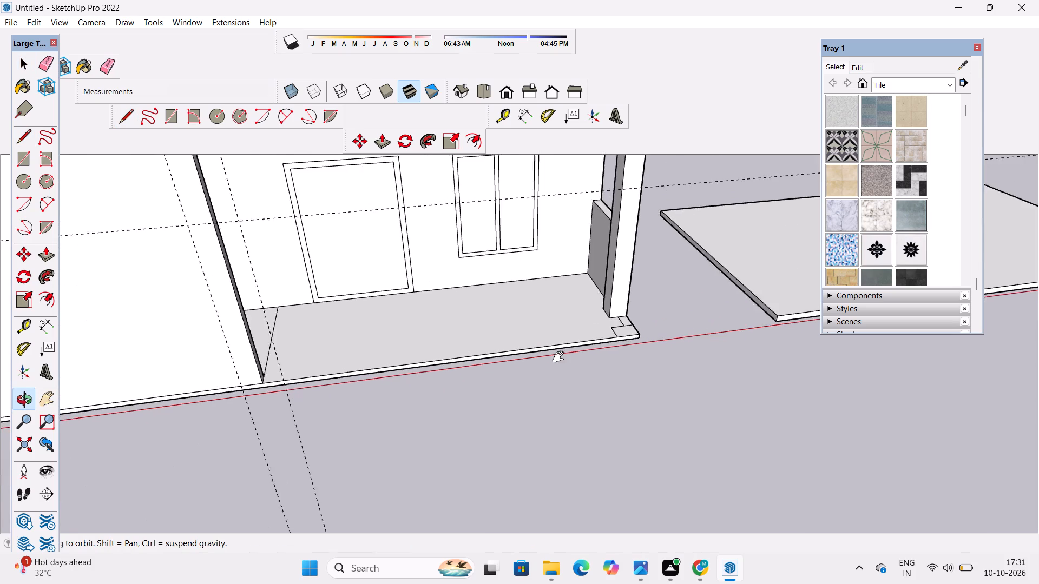
shift+drag(561, 357, 561, 358)
drag(534, 373, 484, 363)
shift+drag(282, 357, 308, 415)
drag(309, 415, 319, 395)
scroll(319, 394, down, 3)
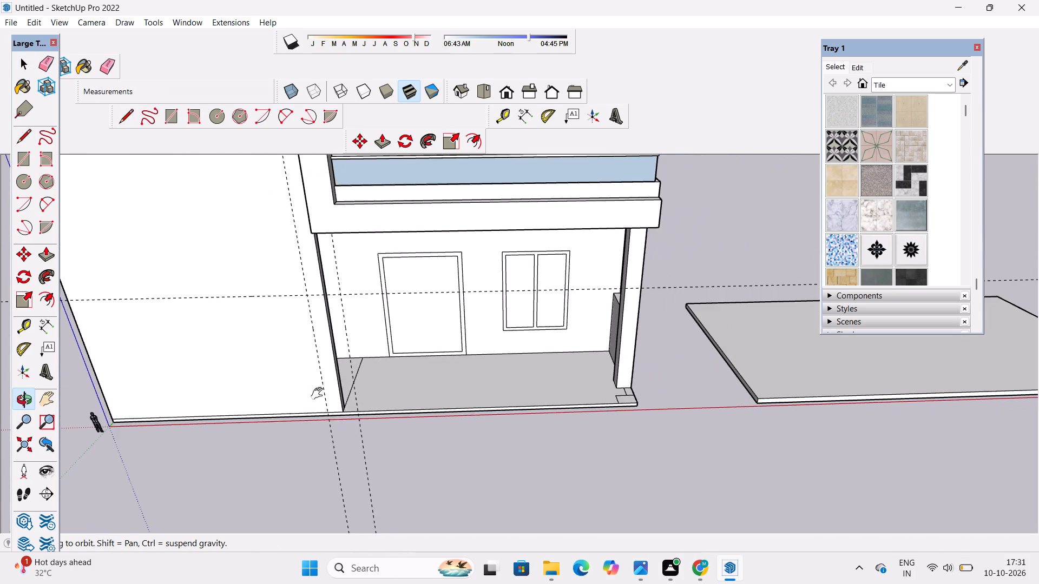
shift+drag(320, 391, 351, 423)
drag(358, 427, 365, 393)
shift+drag(365, 393, 383, 399)
shift+scroll(380, 425, down, 1)
shift+scroll(380, 425, up, 4)
shift+drag(379, 419, 379, 368)
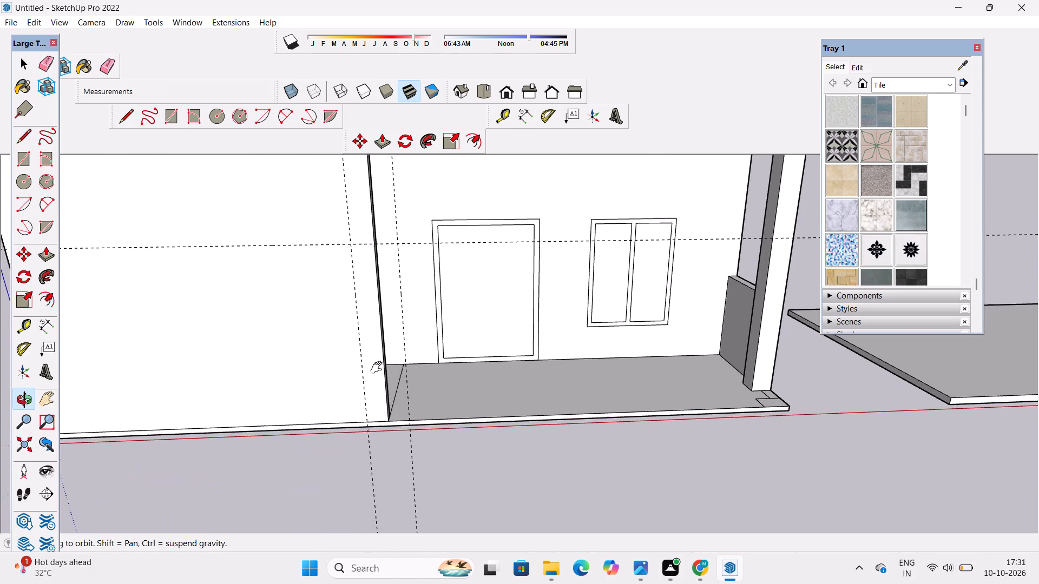
scroll(379, 368, down, 1)
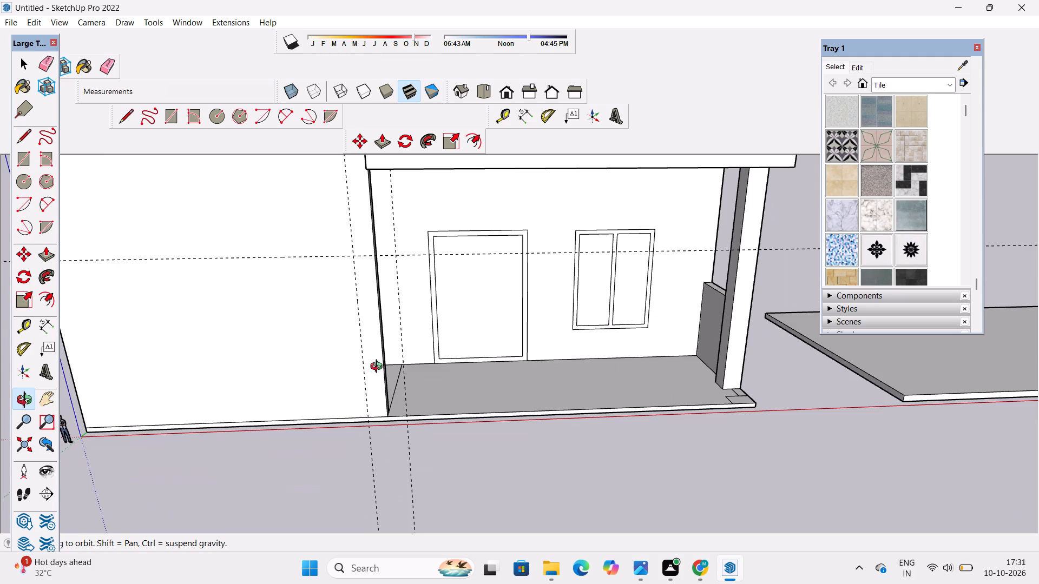
shift+drag(379, 368, 379, 380)
shift+click(379, 380)
Undo the horizontal guide and the two vertical guides beside the solid front wall's edge.
key(ctrl+z)
key(ctrl+z)
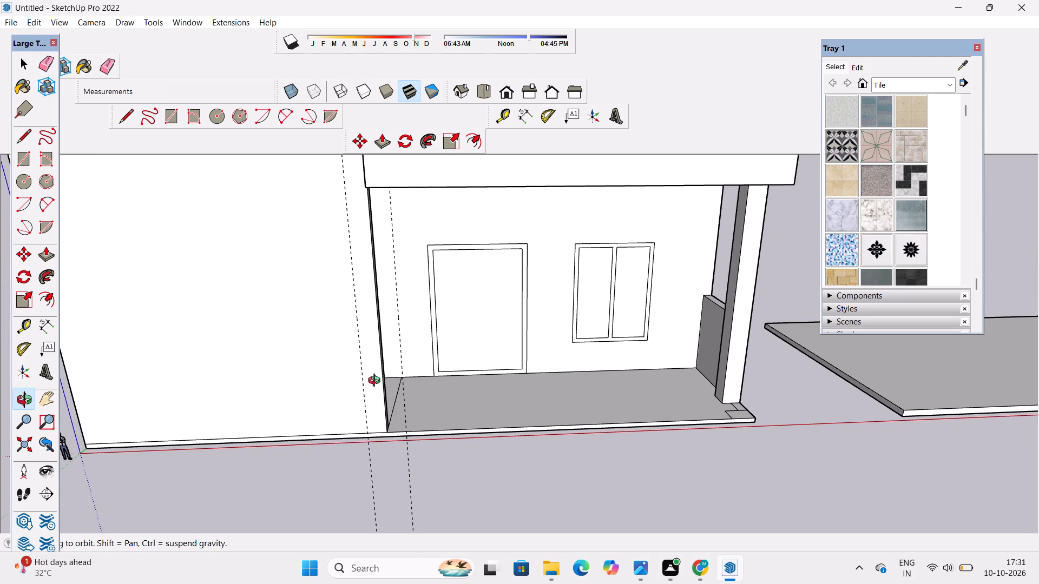
key(ctrl+z)
key(ctrl+z)
key(ctrl+z)
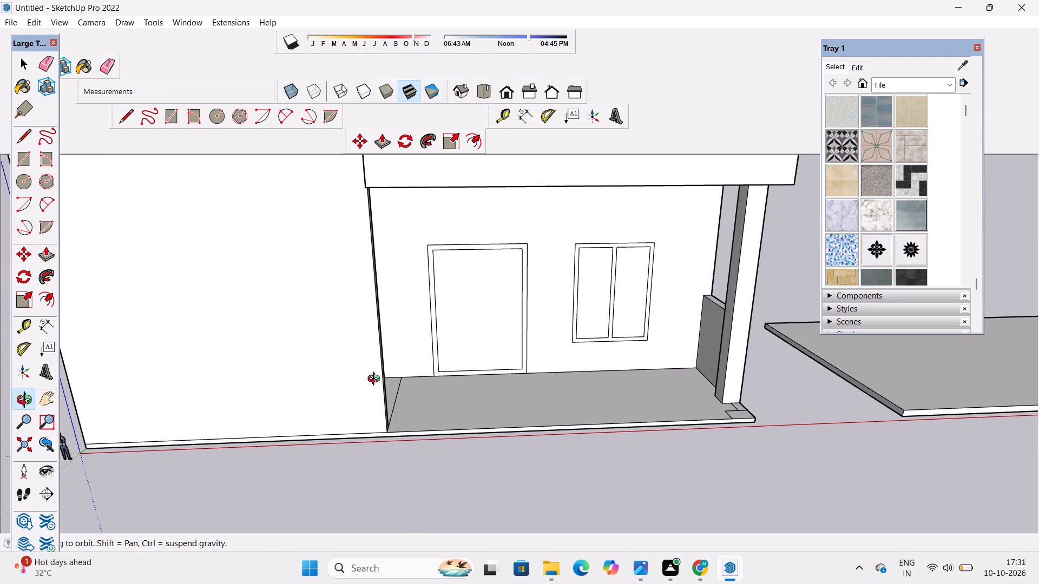
Place two vertical guides, one 2.5' to each side of the solid front wall's vertical edge at the porch.
key(t)
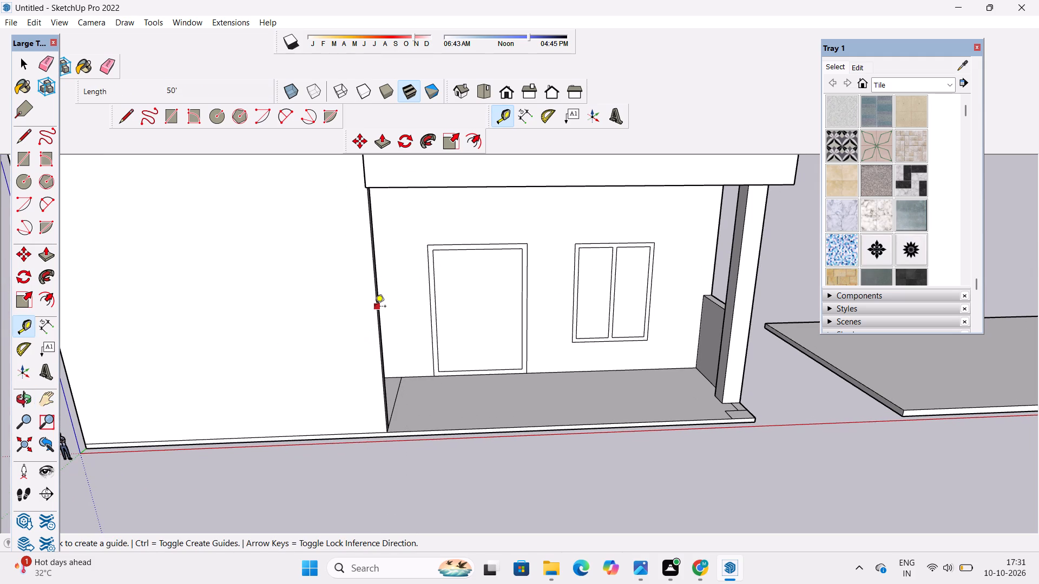
click(377, 317)
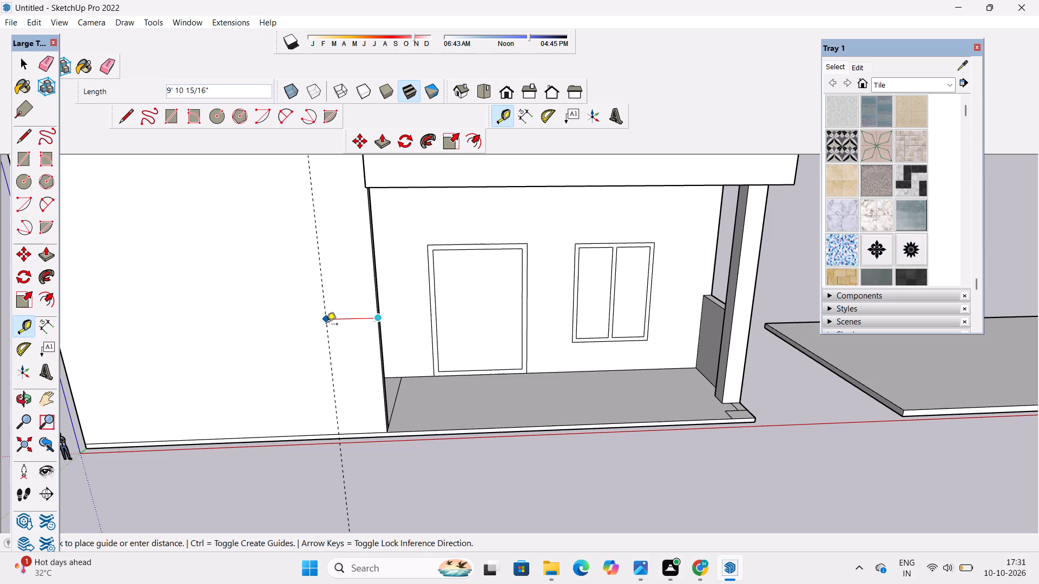
text(2.)
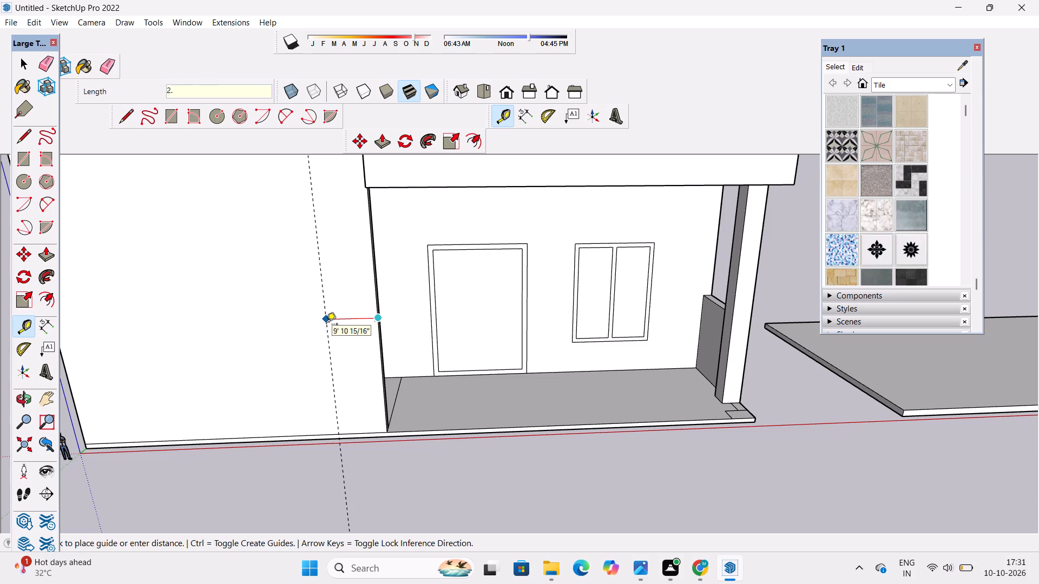
text(5')
key(Return)
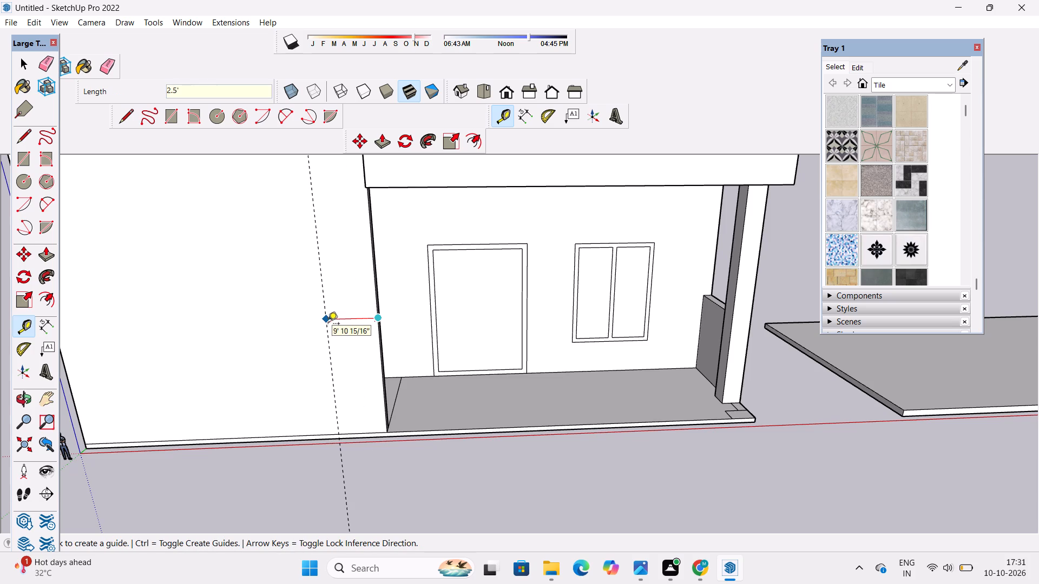
click(379, 320)
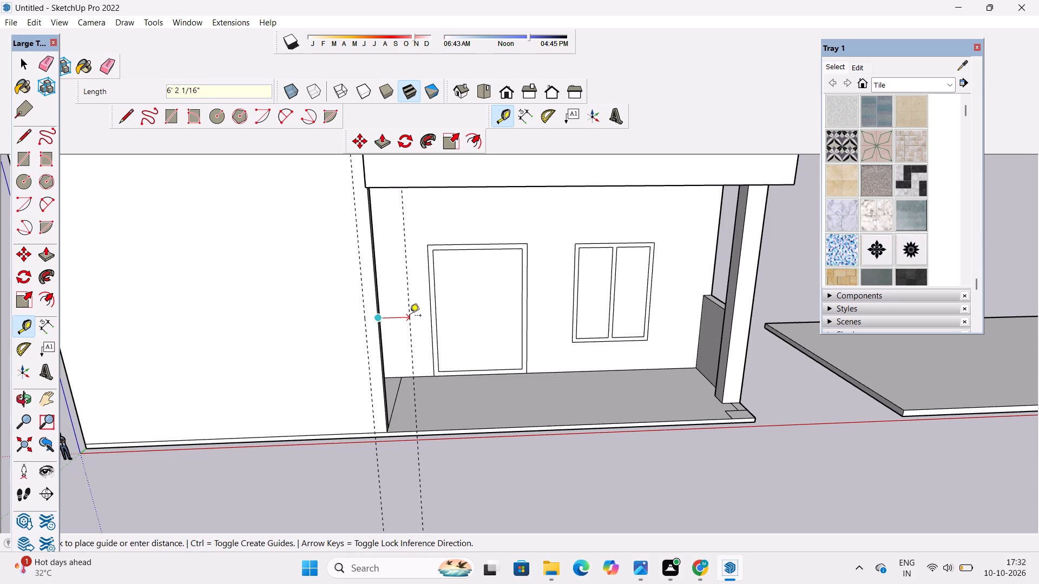
text(2.5')
key(Return)
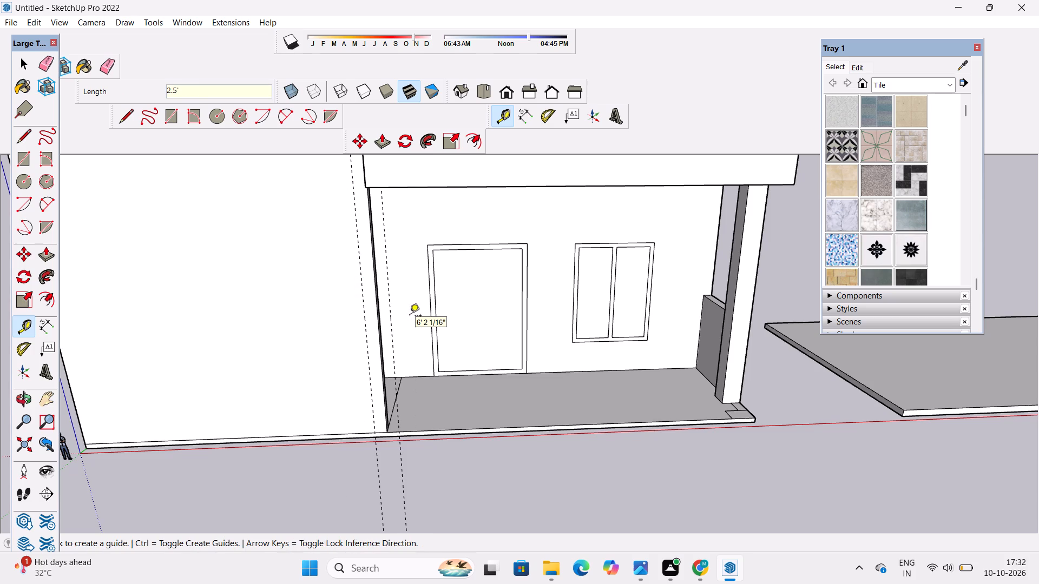
Place a horizontal guide 33' above the base slab's upper front edge, running across the solid front wall and porch.
scroll(341, 446, up, 2)
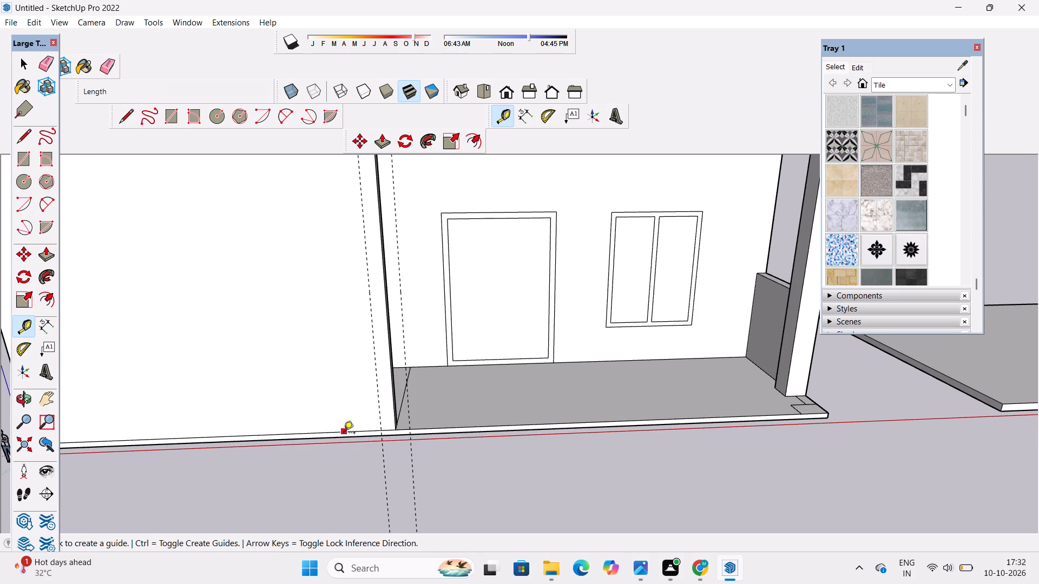
click(344, 434)
scroll(344, 432, down, 4)
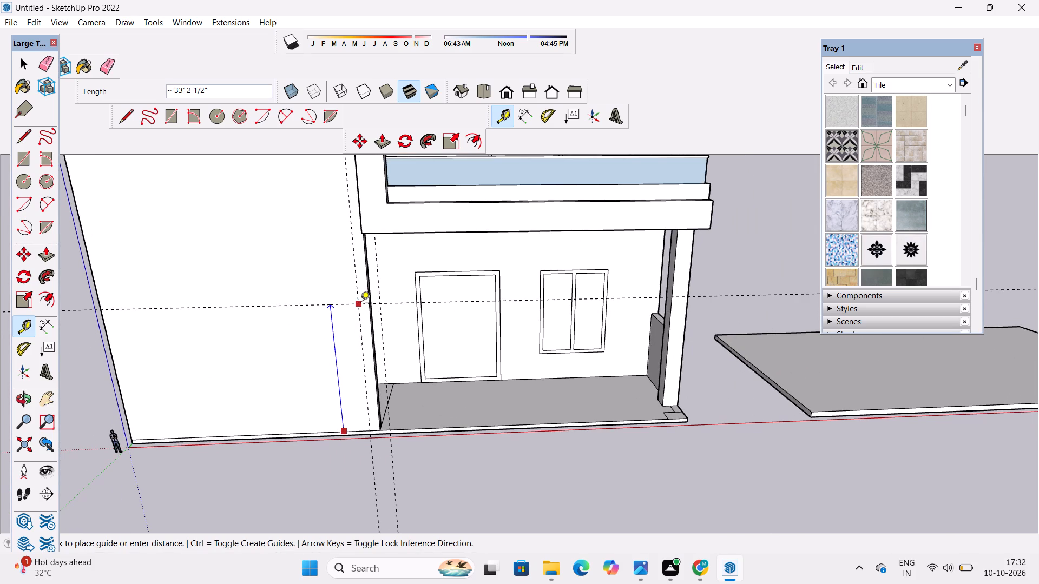
text(33')
key(Return)
Draw an outline 5' wide and 34' high along the guides, from the base slab's bottom edge up to the horizontal guide.
key(l)
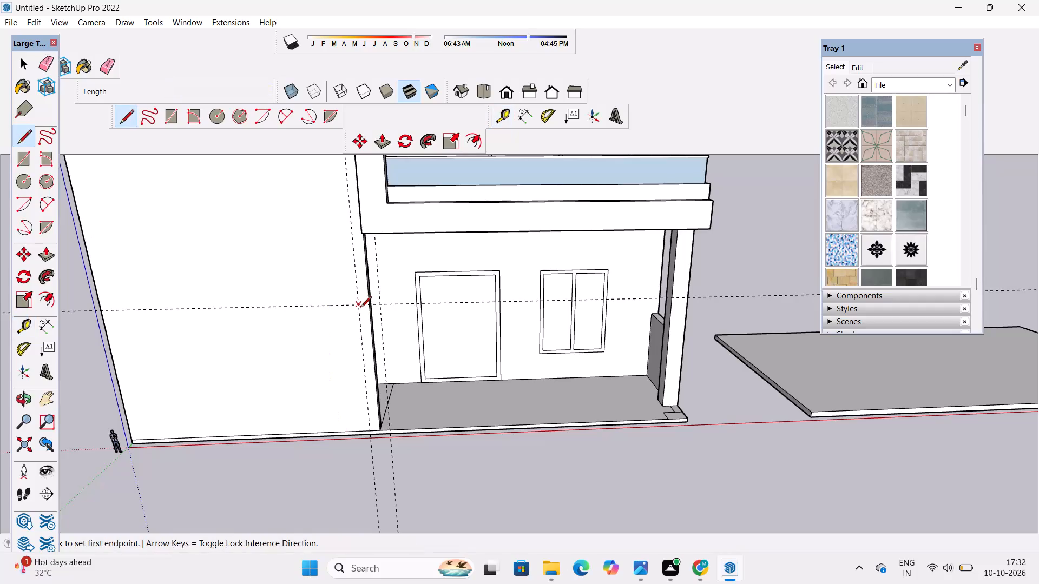
scroll(370, 440, up, 3)
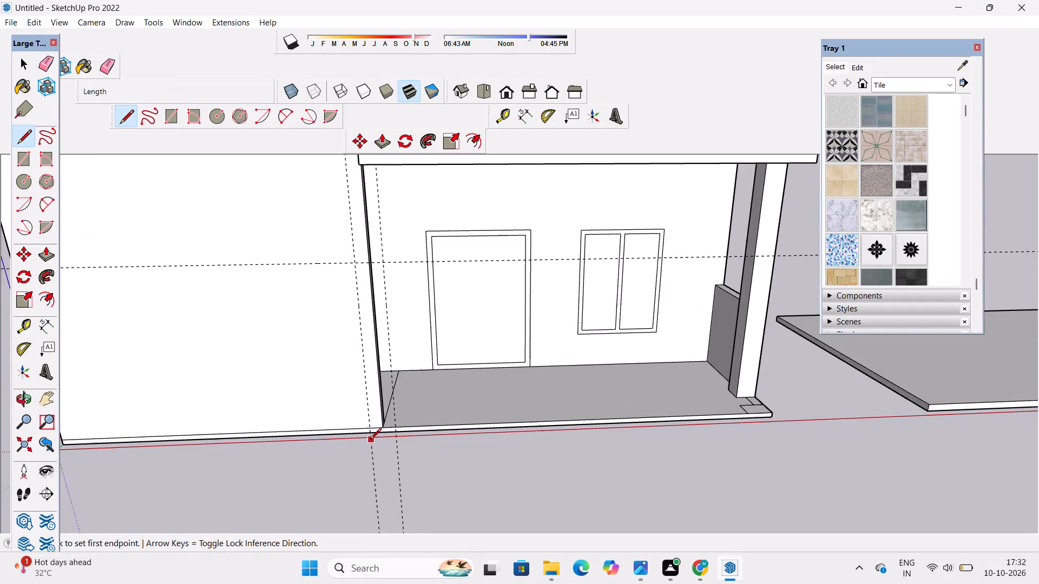
scroll(370, 438, up, 4)
click(369, 430)
scroll(369, 430, down, 1)
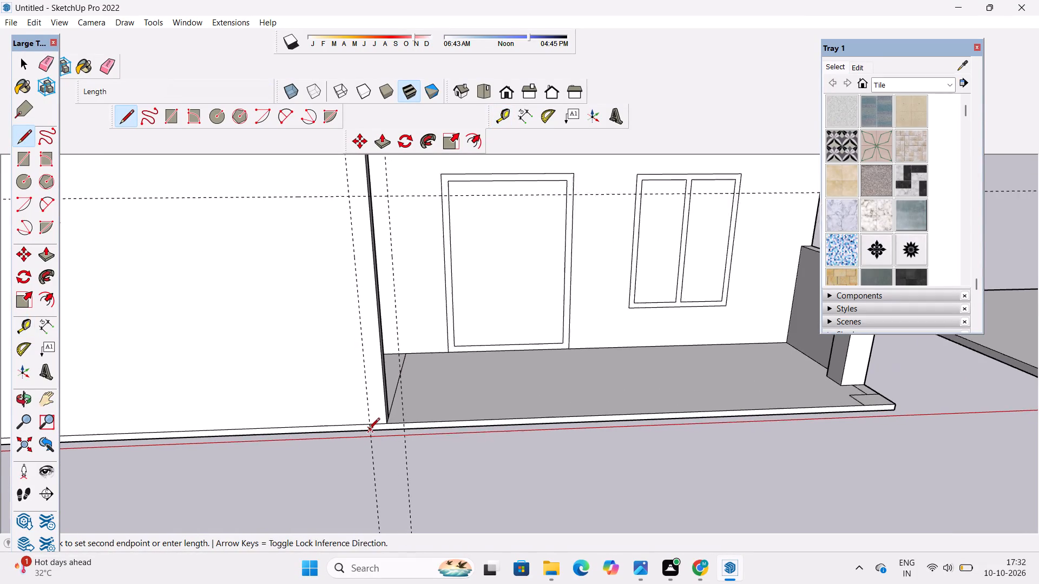
scroll(369, 430, down, 1)
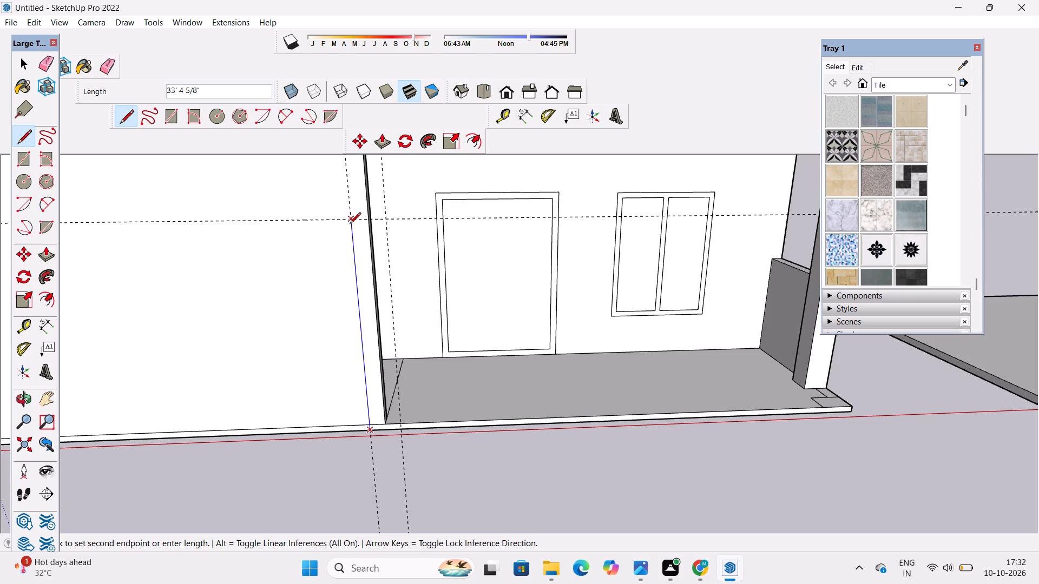
click(350, 221)
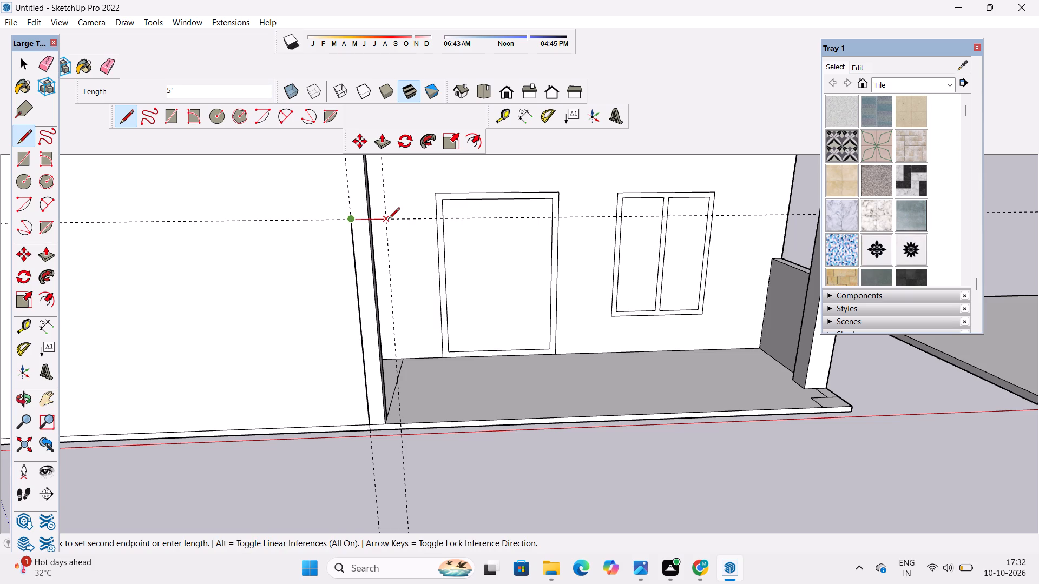
click(389, 220)
scroll(387, 216, down, 5)
scroll(366, 367, up, 2)
scroll(403, 331, up, 6)
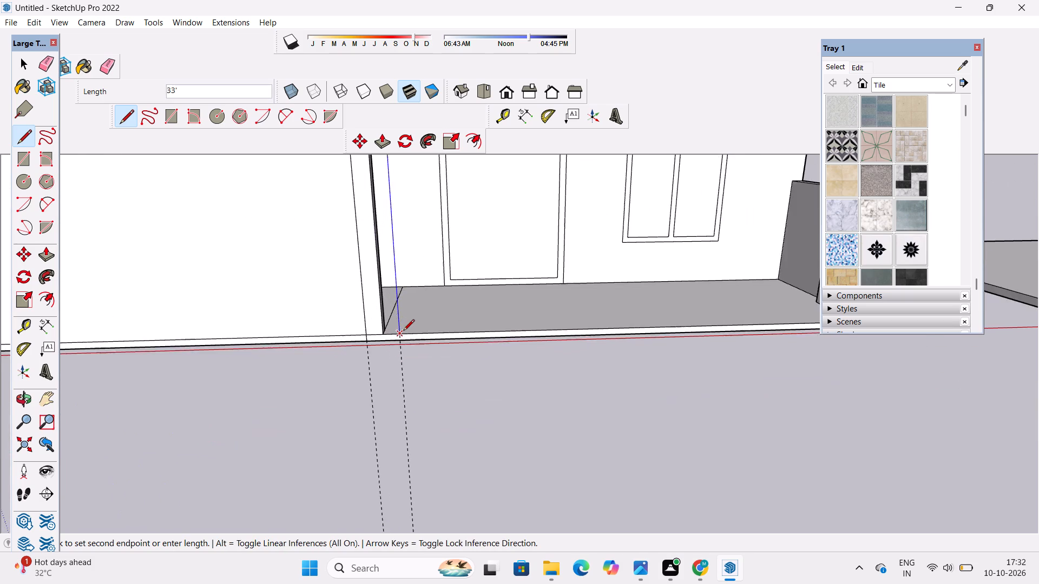
scroll(403, 331, up, 6)
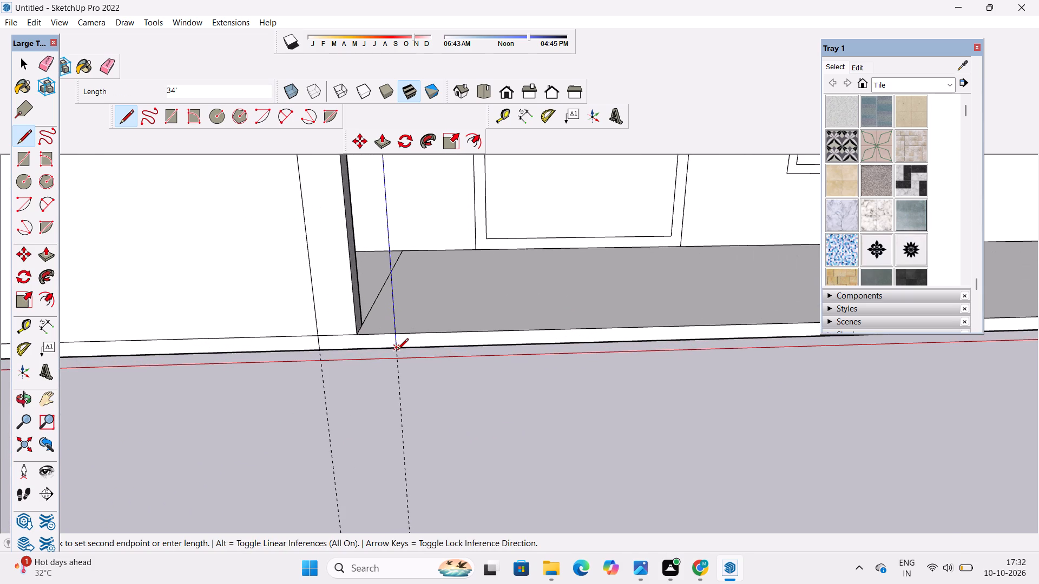
click(397, 350)
Erase the two vertical guides at the sides of the new 5' wide outline.
key(e)
drag(404, 403, 396, 407)
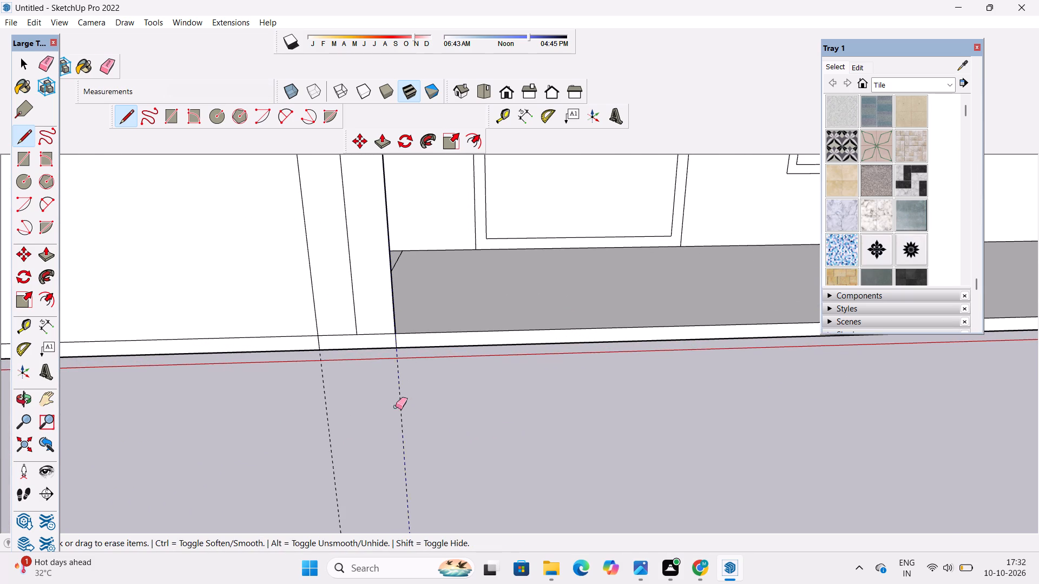
drag(396, 407, 311, 471)
Examine the new outline at the solid wall's edge, the porch floor and its small corner rectangle from several angles.
key(o)
scroll(315, 461, down, 6)
drag(495, 387, 468, 410)
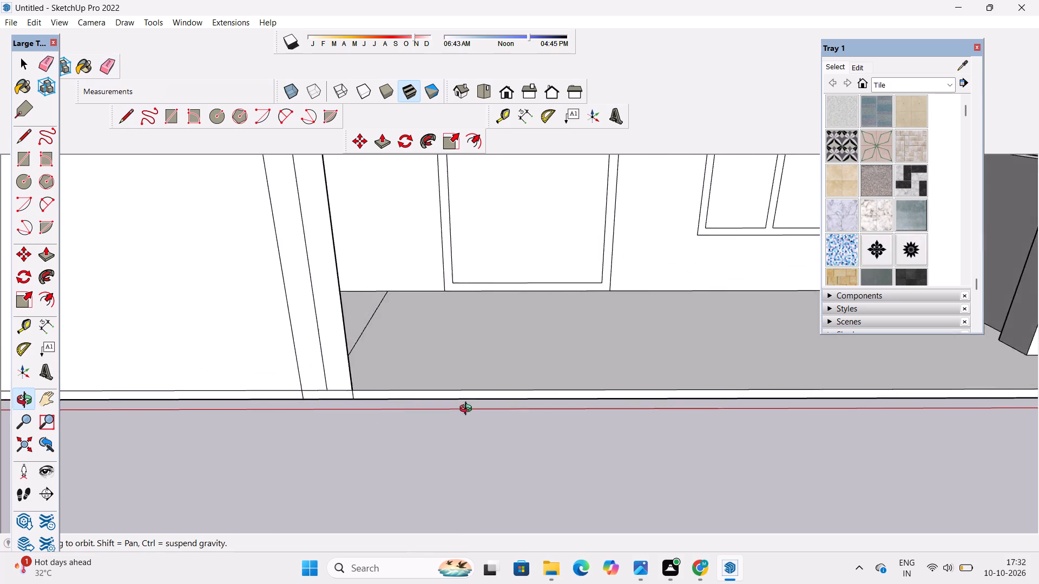
drag(468, 410, 244, 446)
shift+drag(272, 326, 320, 388)
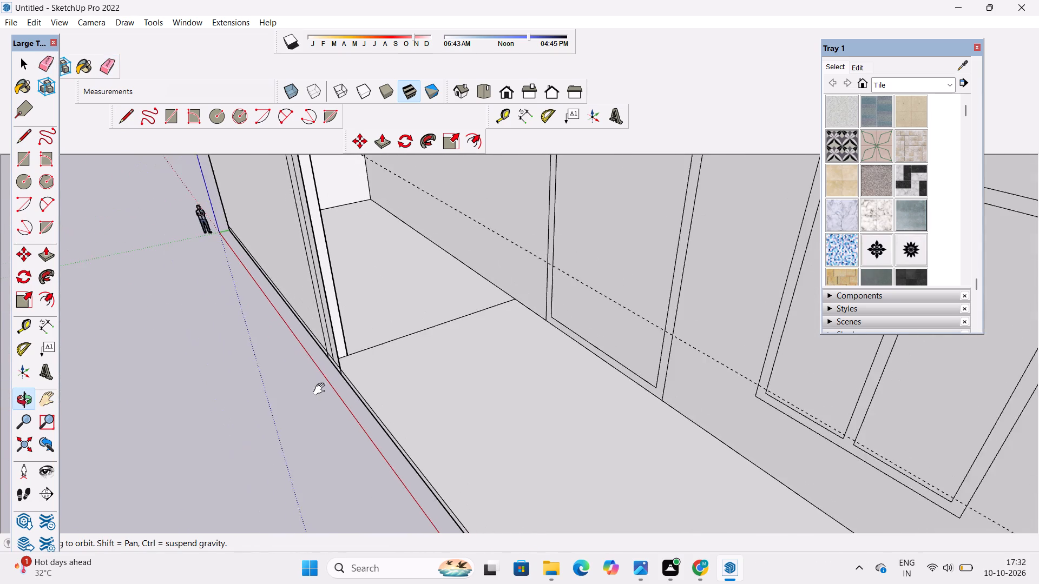
drag(323, 391, 292, 388)
scroll(335, 306, up, 7)
shift+drag(336, 306, 361, 339)
drag(361, 348, 325, 355)
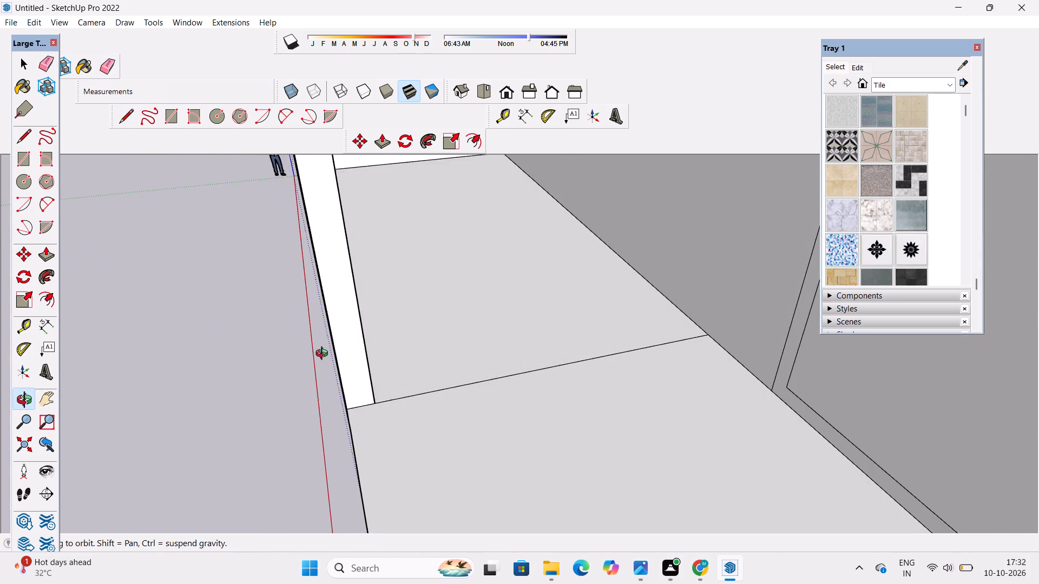
scroll(324, 355, up, 3)
scroll(324, 354, down, 5)
drag(325, 364, 392, 361)
shift+drag(399, 360, 403, 378)
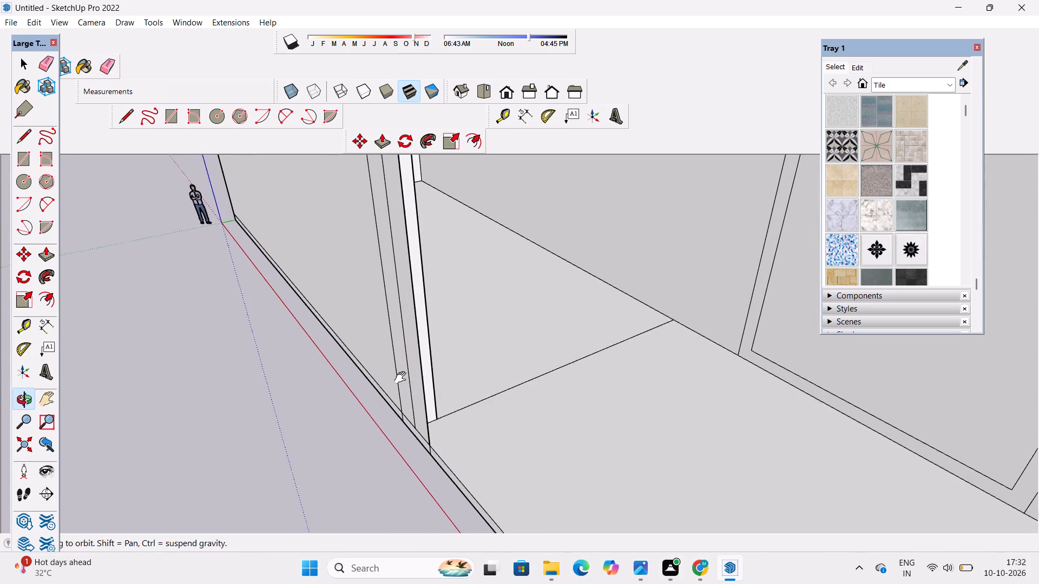
shift+drag(403, 378, 404, 380)
shift+scroll(321, 344, down, 5)
drag(334, 365, 485, 384)
shift+drag(486, 358, 436, 339)
scroll(345, 326, down, 2)
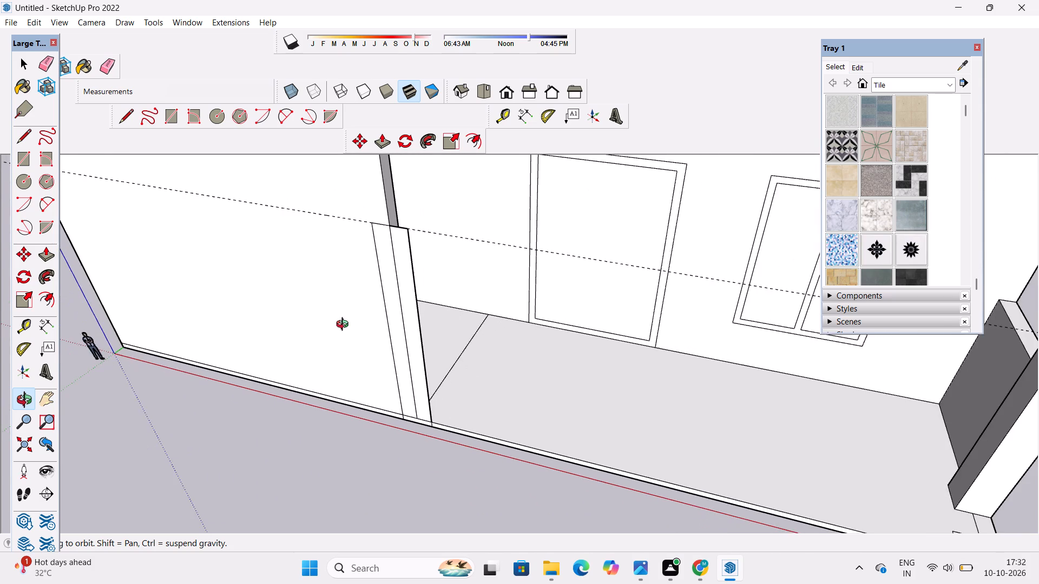
drag(350, 337, 439, 374)
shift+drag(435, 362, 342, 304)
drag(331, 302, 416, 342)
scroll(411, 379, up, 2)
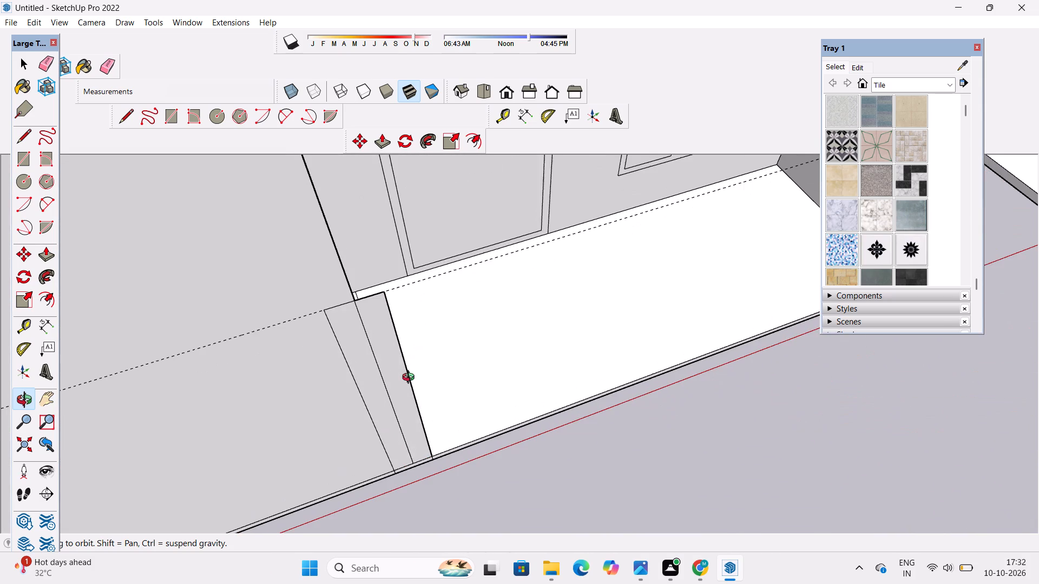
drag(432, 384, 393, 384)
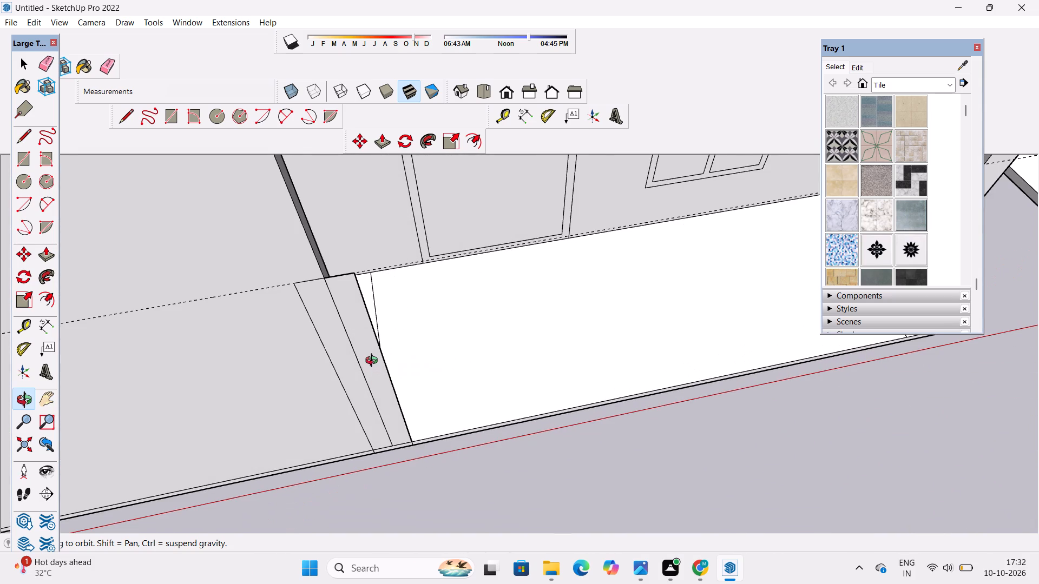
drag(435, 418, 410, 416)
drag(351, 408, 329, 397)
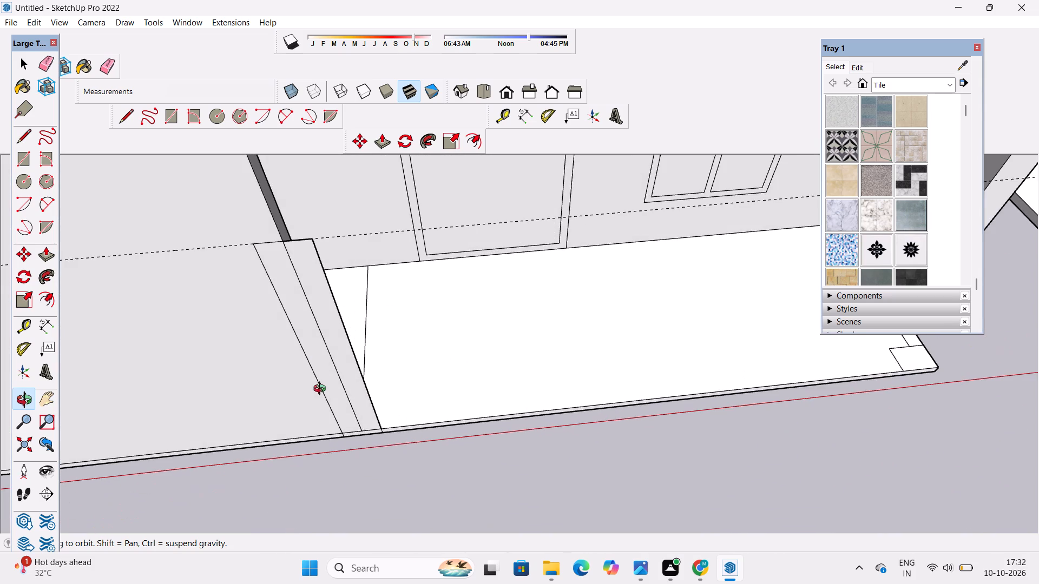
scroll(333, 405, down, 1)
shift+drag(380, 429, 350, 390)
scroll(348, 388, down, 10)
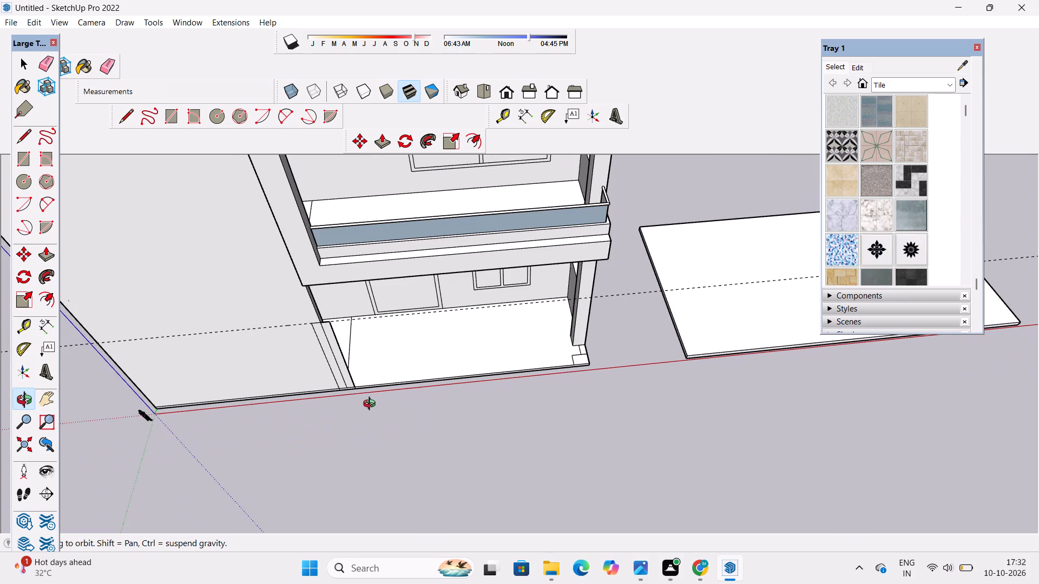
scroll(352, 389, up, 8)
drag(392, 319, 378, 361)
drag(378, 361, 278, 383)
shift+scroll(277, 363, down, 4)
shift+drag(387, 373, 306, 373)
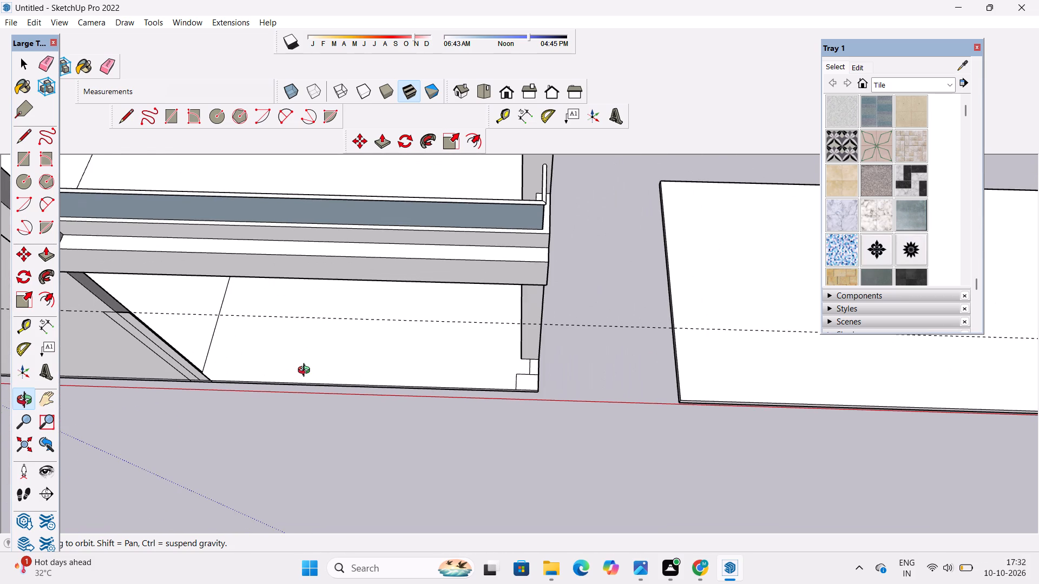
Push/Pull the small rectangle at the porch floor's outer front corner up 33' to form a column base.
key(p)
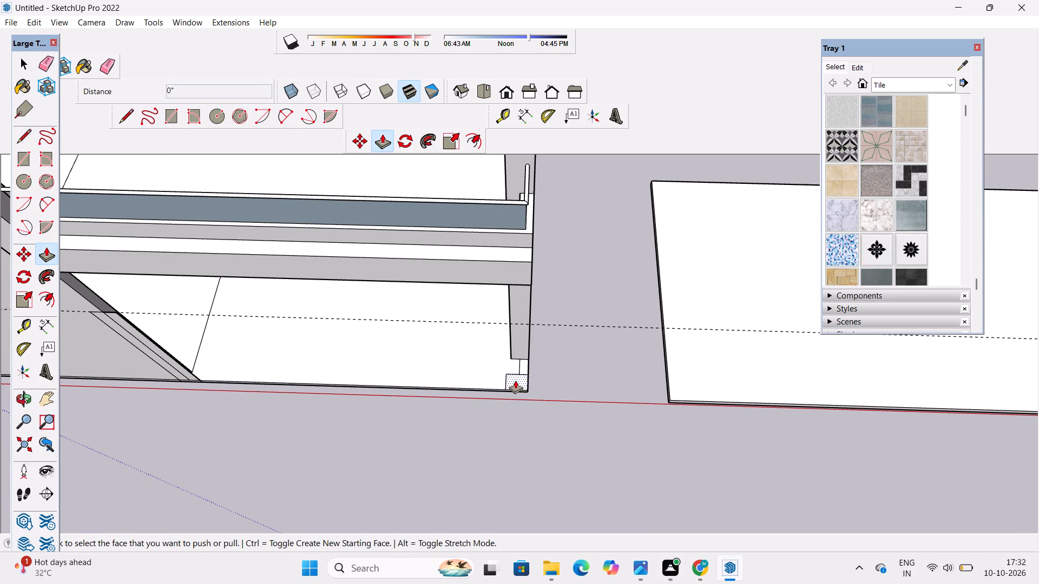
scroll(515, 380, up, 5)
click(515, 380)
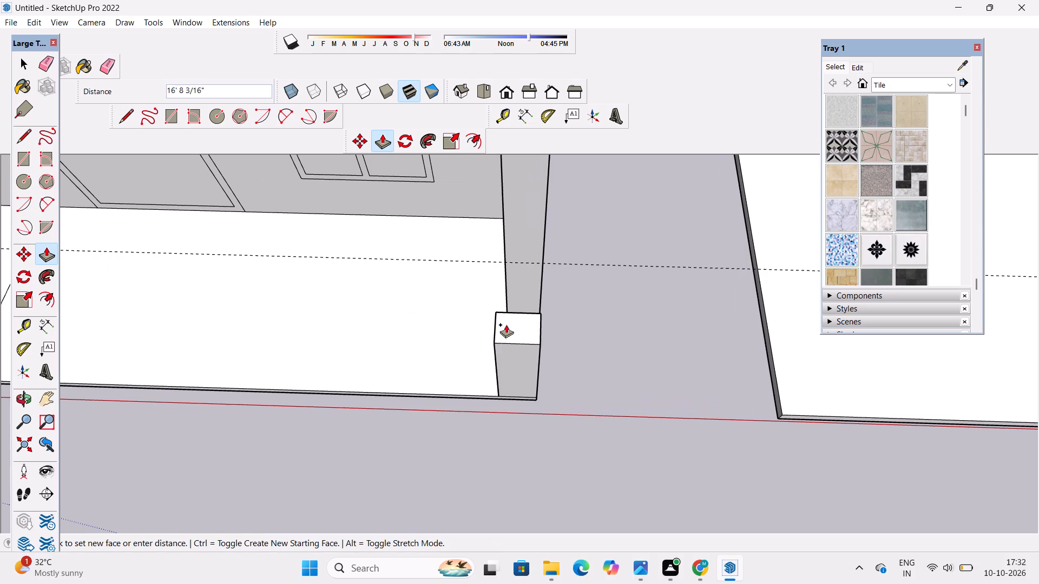
text(33')
key(Return)
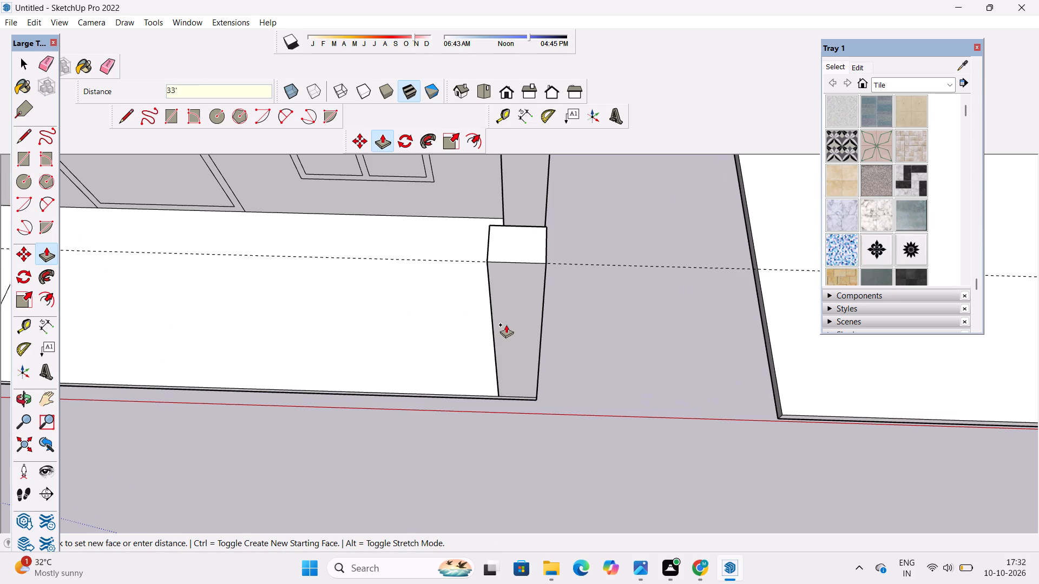
key(o)
scroll(523, 340, down, 5)
drag(517, 483, 525, 423)
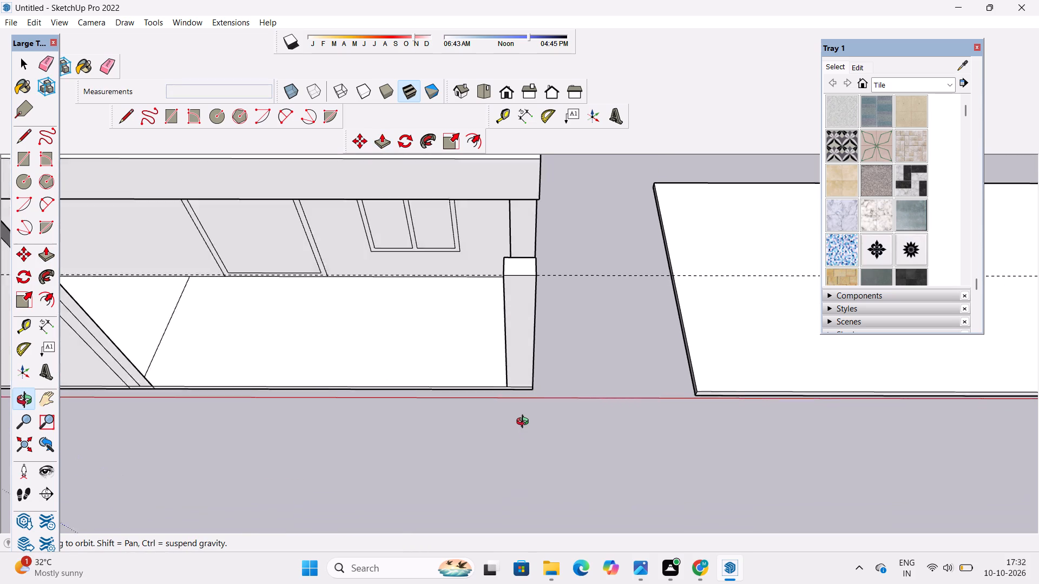
drag(525, 423, 525, 420)
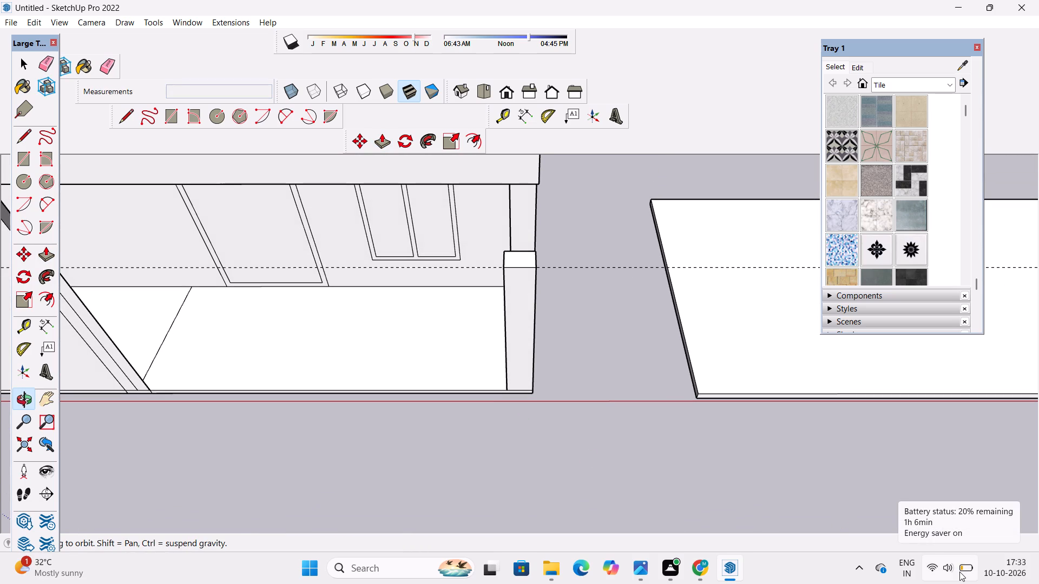